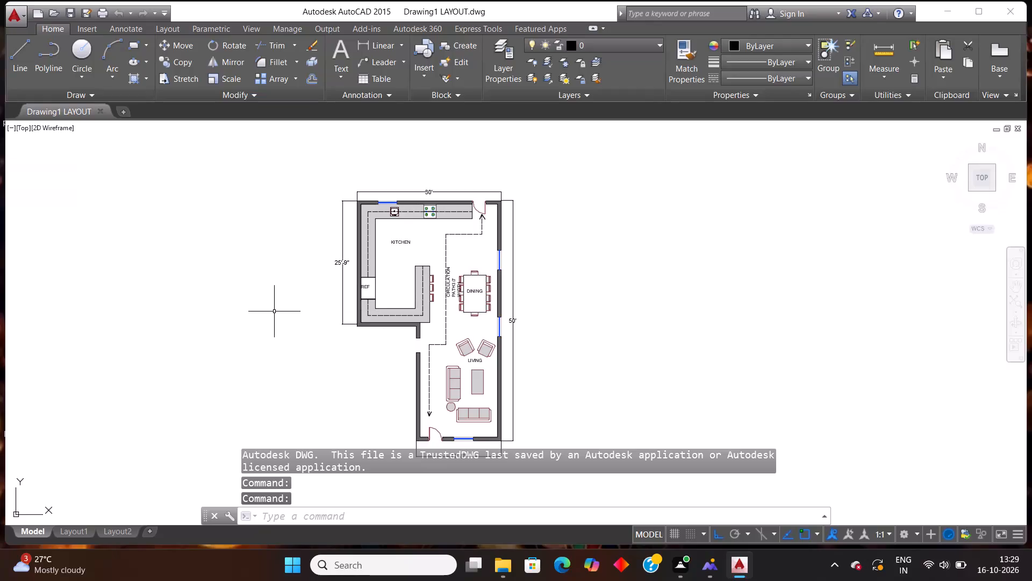
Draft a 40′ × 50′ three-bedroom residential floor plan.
Close the Drawing1 LAYOUT drawing without saving its changes.
scroll(371, 239, "up", 1)
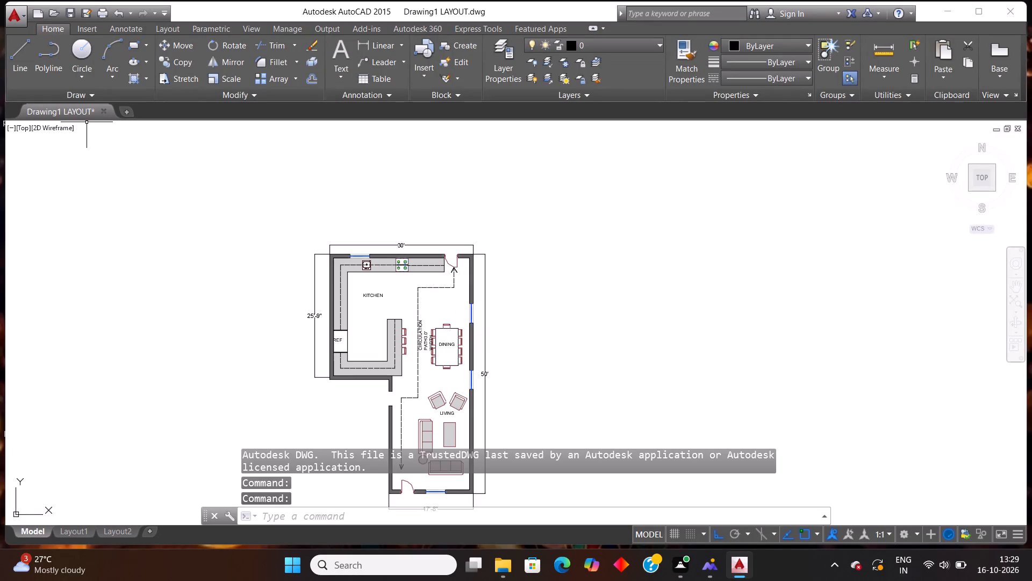
left_click(107, 111)
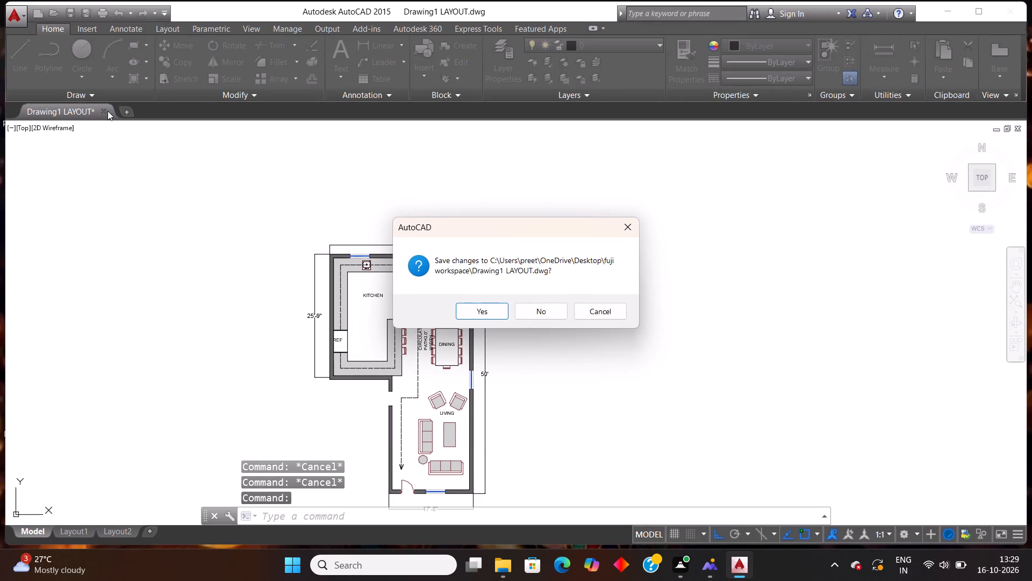
left_click(524, 314)
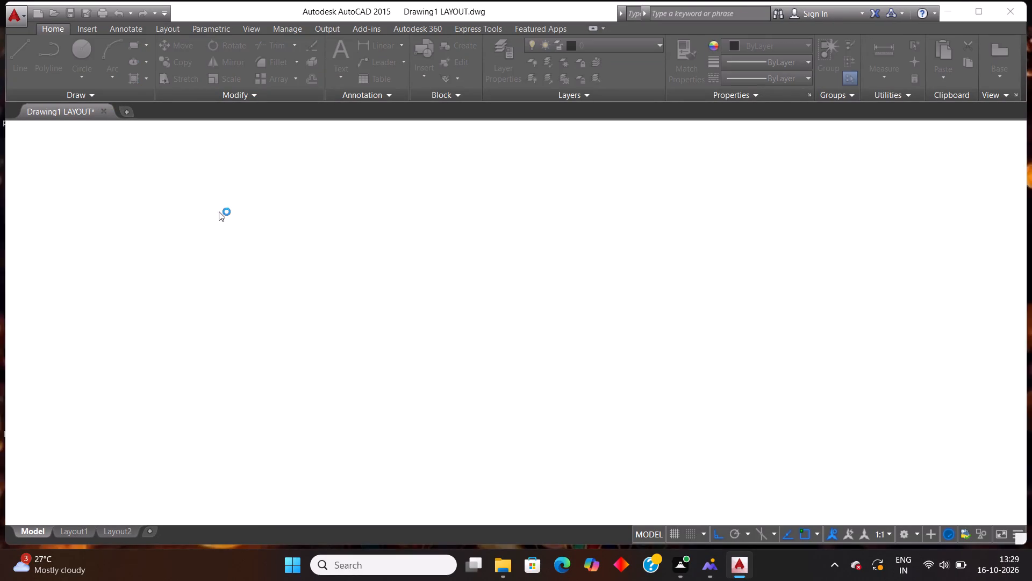
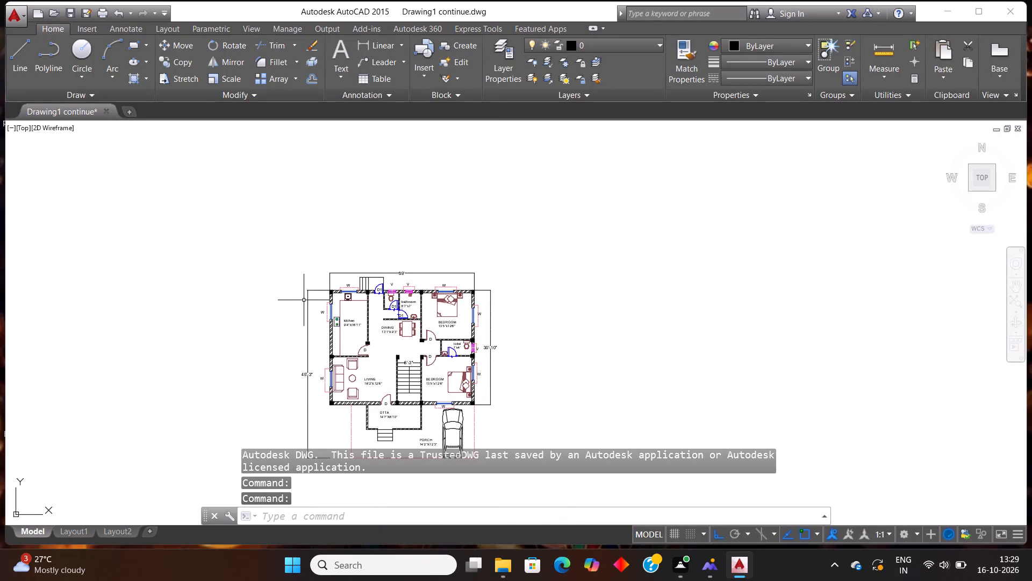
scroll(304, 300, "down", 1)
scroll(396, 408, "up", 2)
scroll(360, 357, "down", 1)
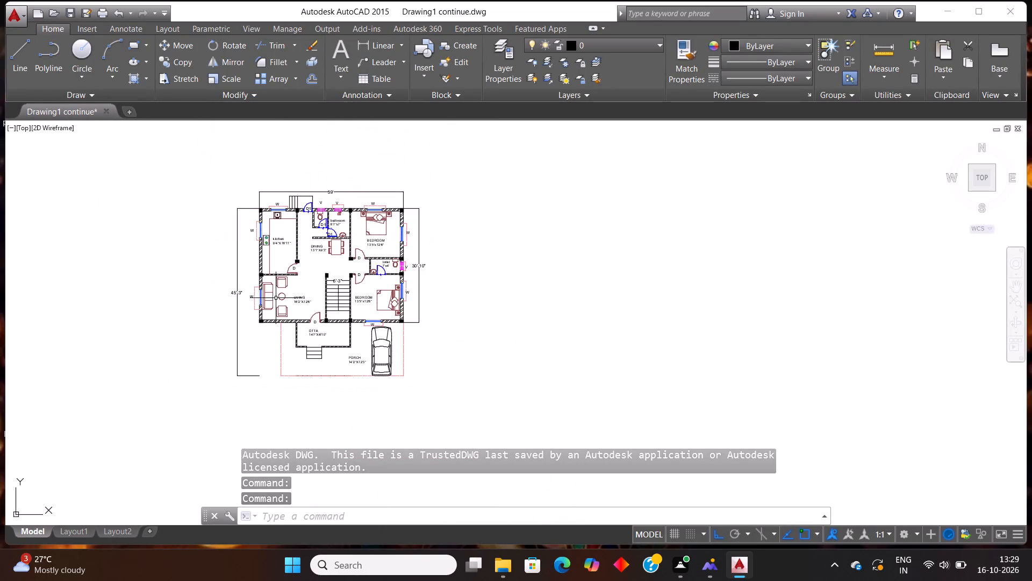
Start a new blank drawing and turn off its grid display.
left_click(129, 114)
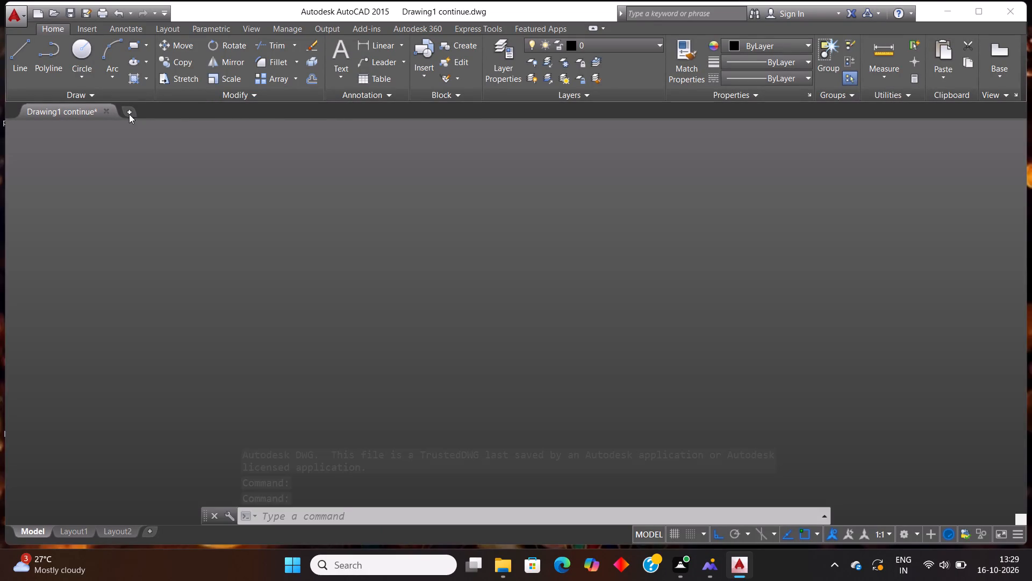
left_click(235, 242)
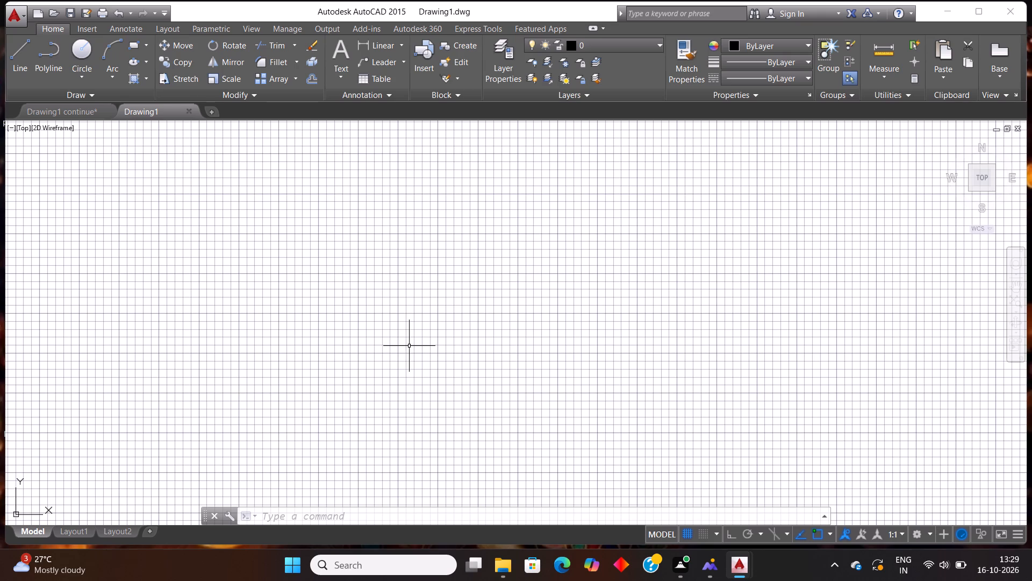
left_click(685, 535)
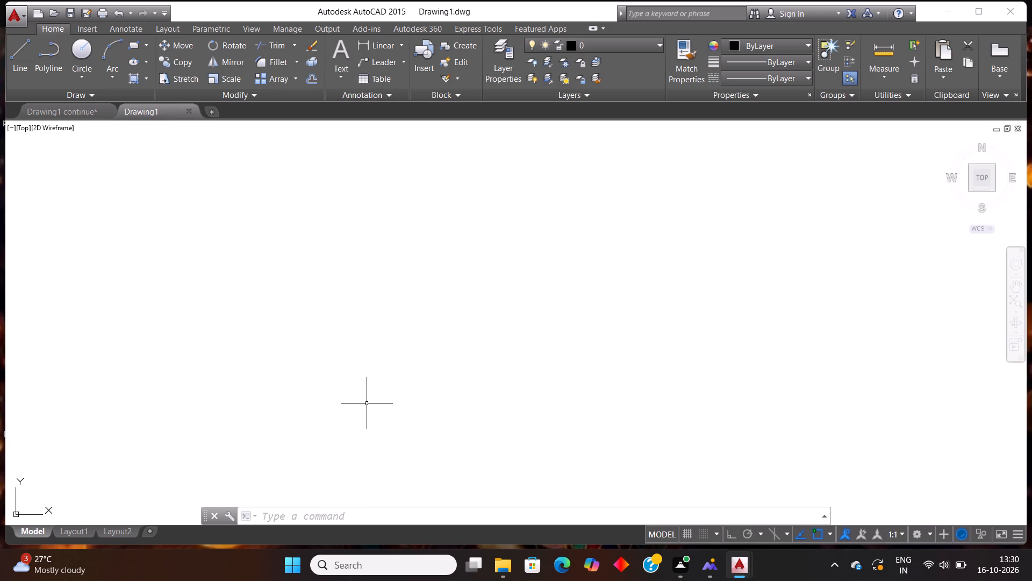
Set the drawing units to Engineering length with 0'-0" precision and Inches as the insertion scale.
scroll(334, 421, "down", 1)
type("un")
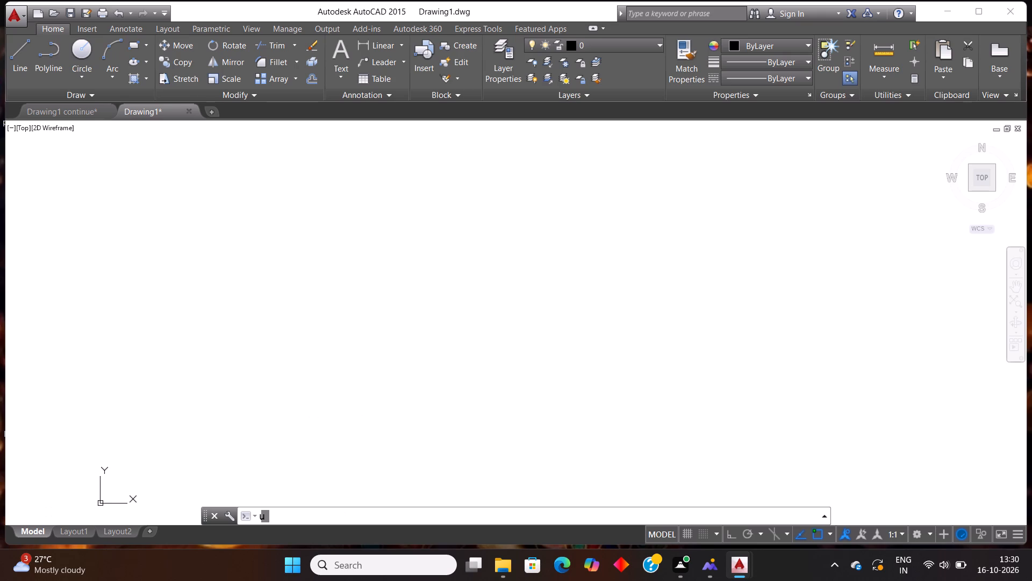
key("Return")
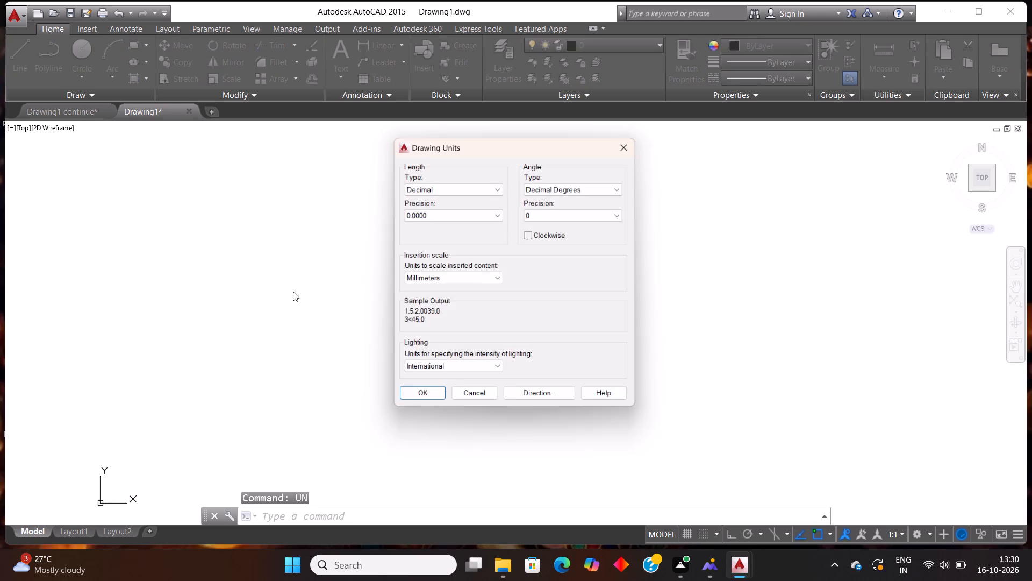
left_click(422, 190)
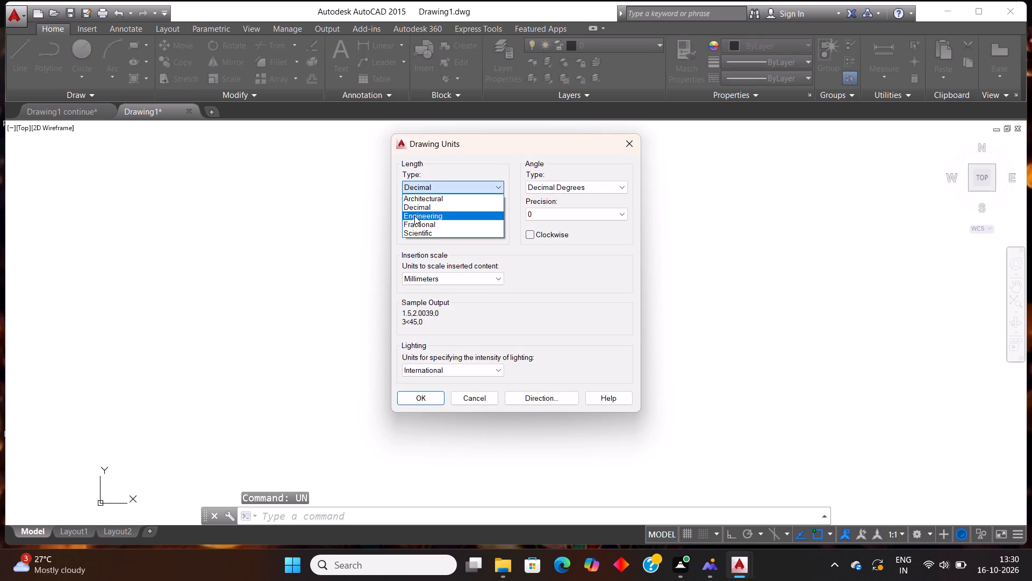
left_click(414, 216)
left_click(415, 217)
left_click(415, 223)
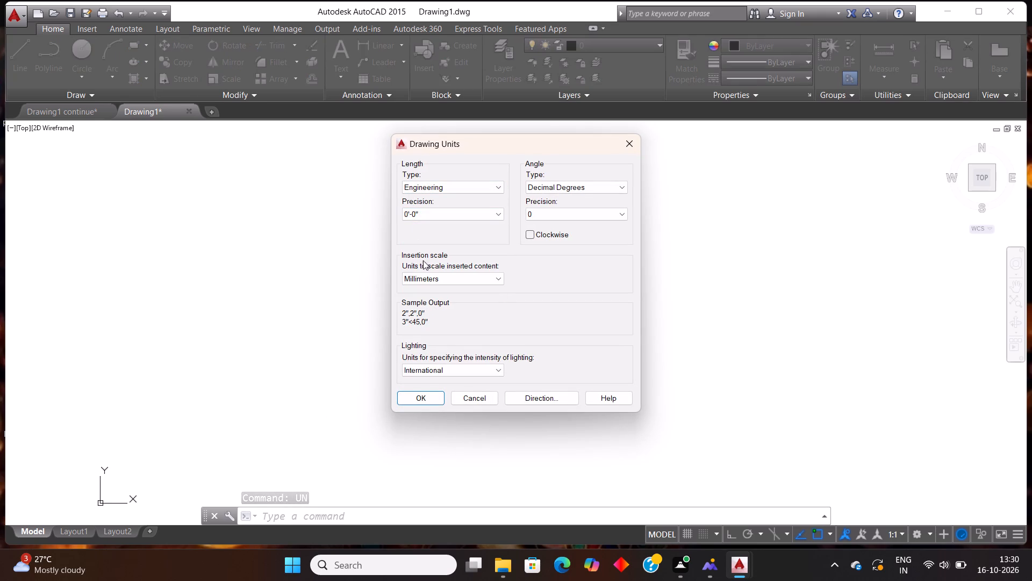
left_click(429, 281)
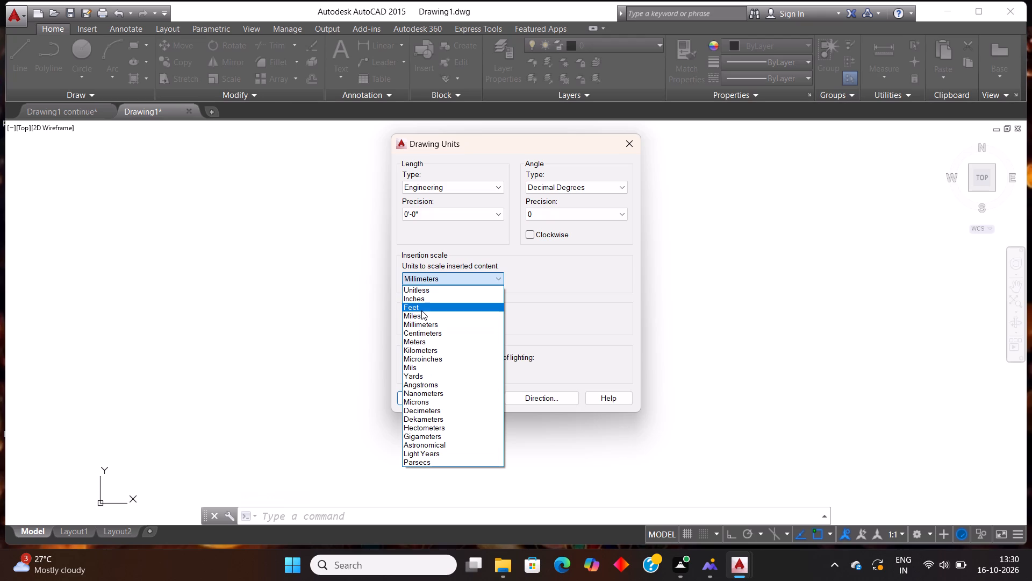
left_click(420, 300)
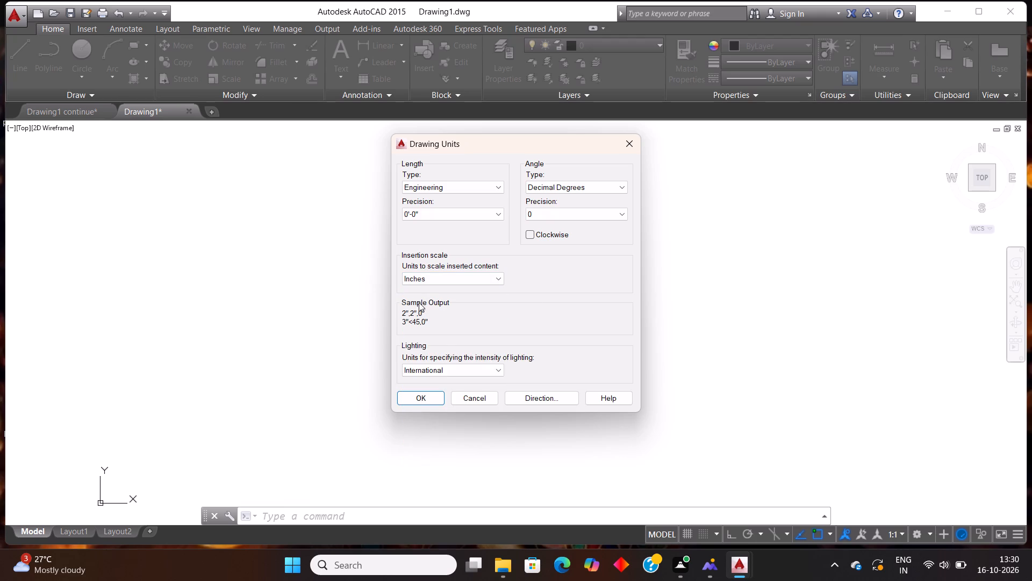
left_click(406, 397)
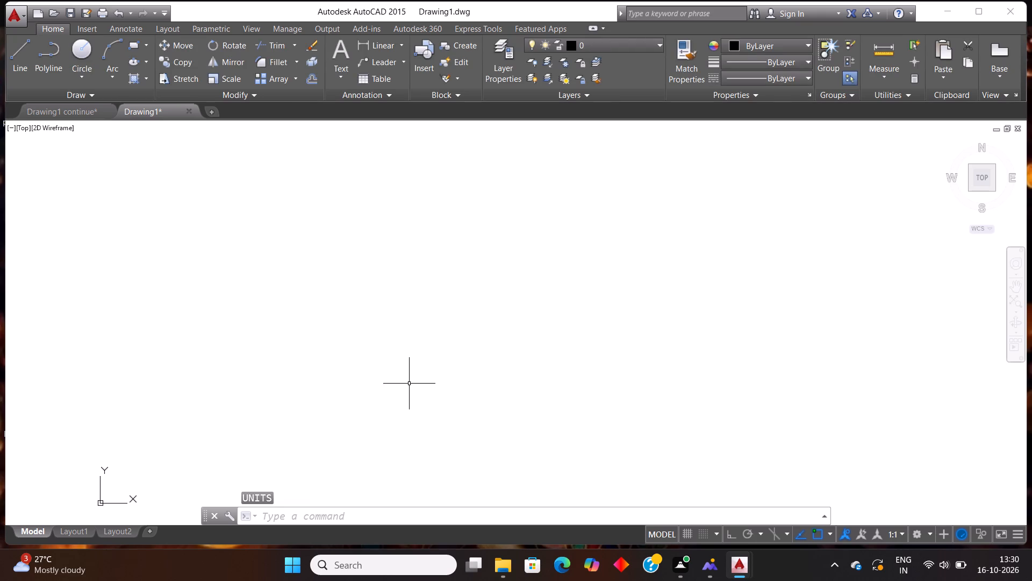
Modify the Standard dimension style, raising its text height to 0'-10.18".
key("d")
key("Return")
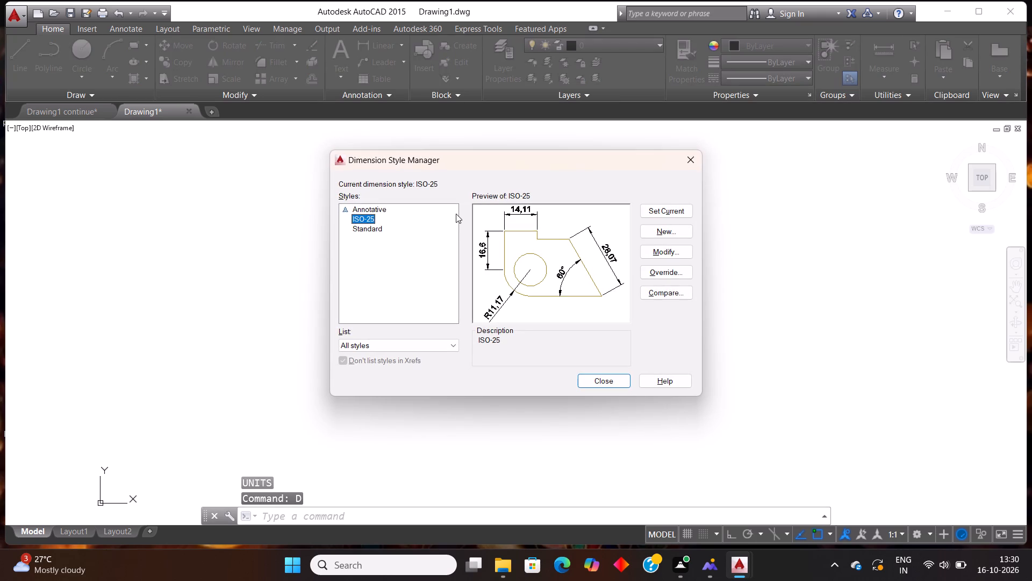
left_click(372, 228)
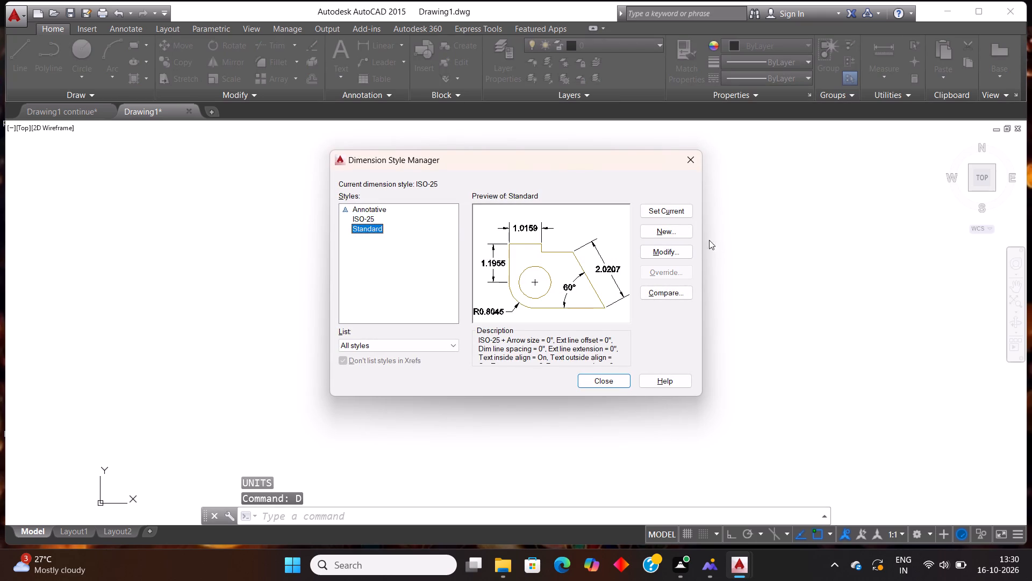
left_click(648, 256)
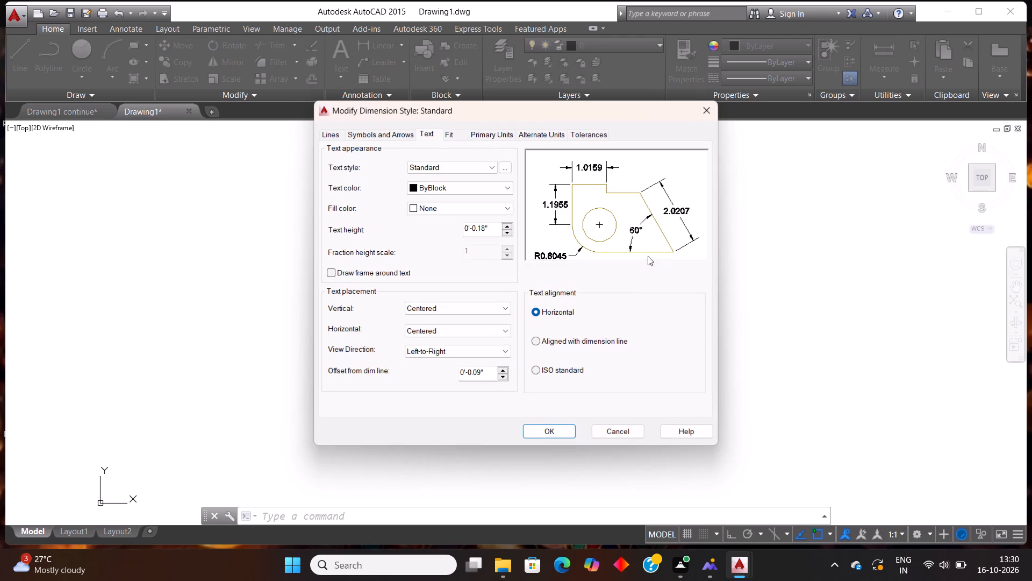
left_click(424, 133)
left_click(503, 224)
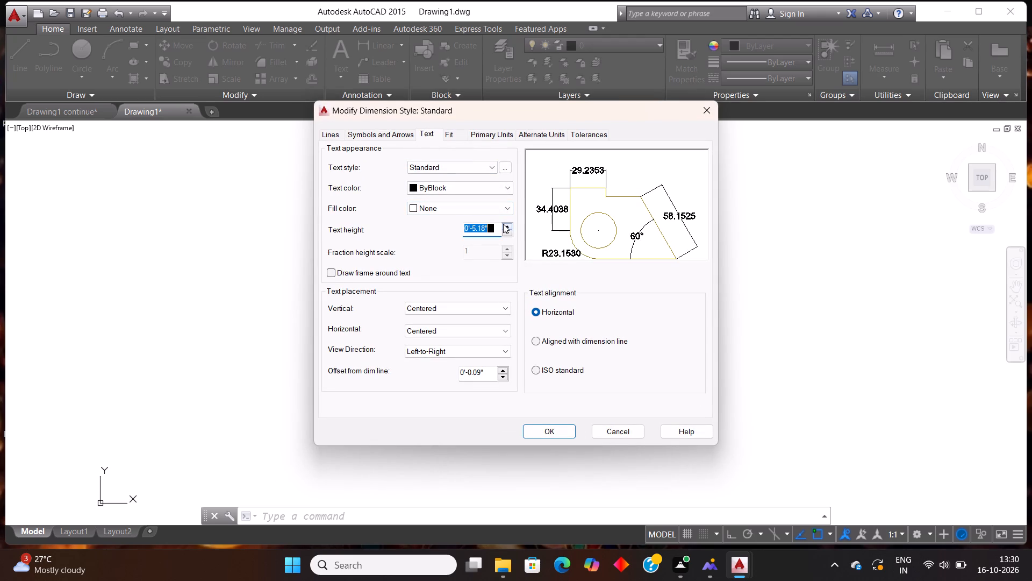
left_click(503, 224)
Set the Standard style's primary units to Engineering format with 0'-0" precision and accept the style changes.
left_click(485, 129)
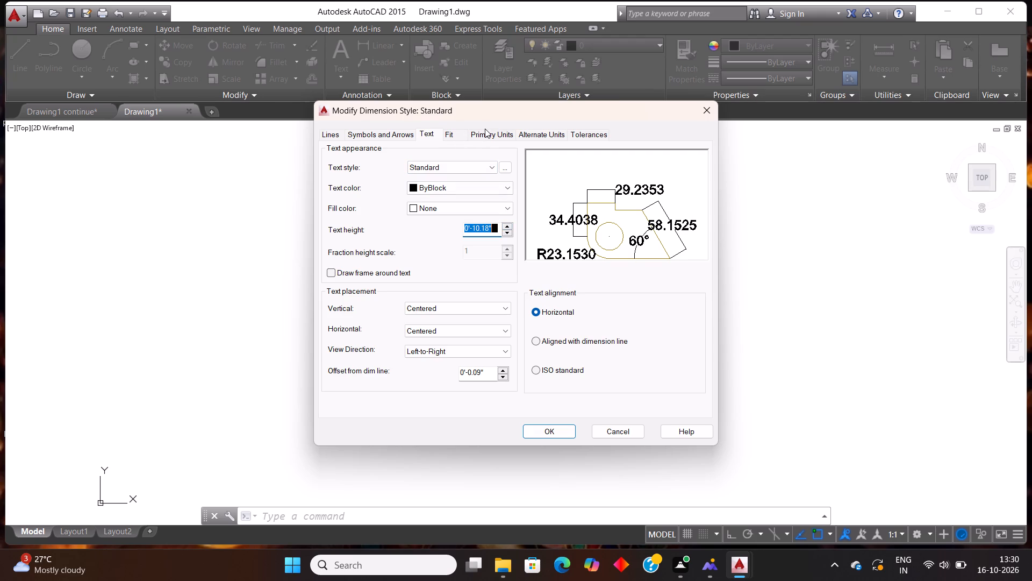
left_click(486, 133)
left_click(445, 160)
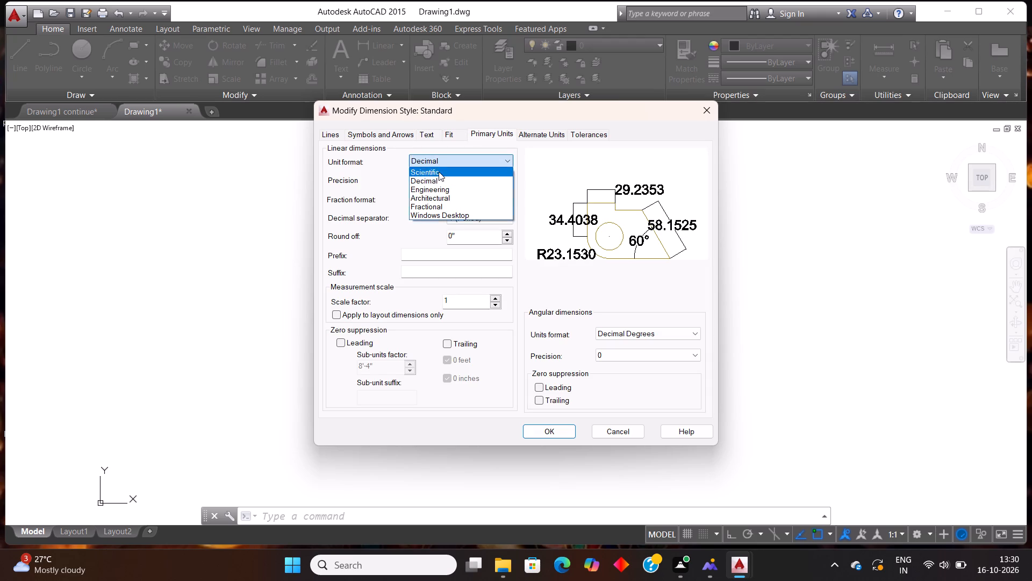
left_click(431, 189)
left_click(436, 177)
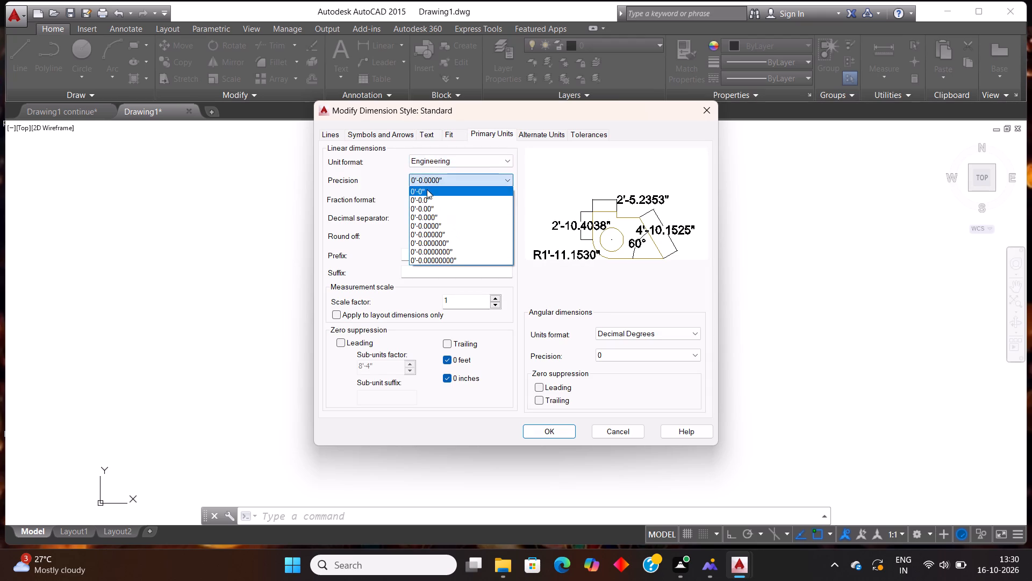
left_click(427, 189)
left_click(546, 437)
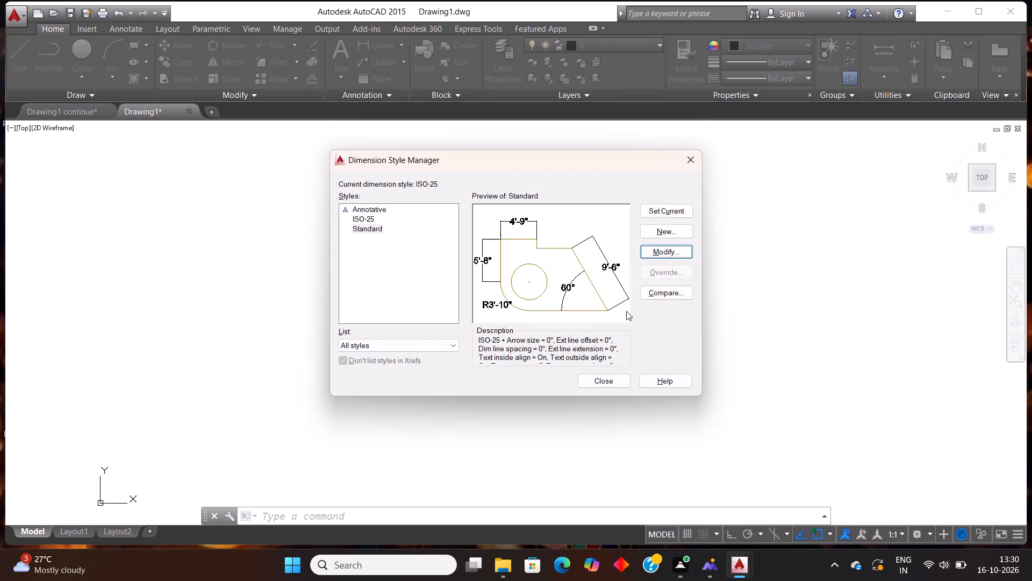
Make Standard the current dimension style and close the Dimension Style Manager.
left_click(664, 210)
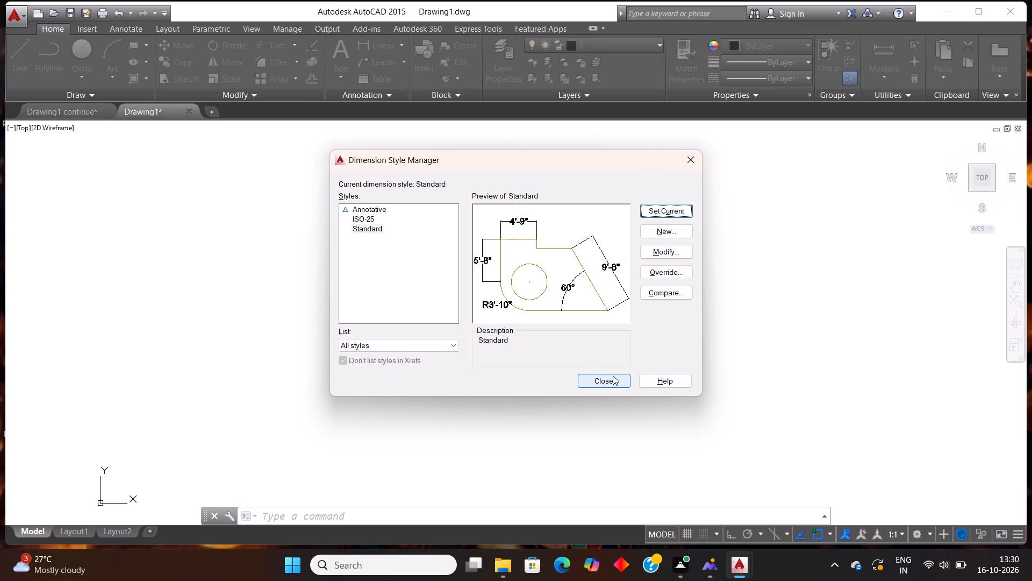
left_click(613, 375)
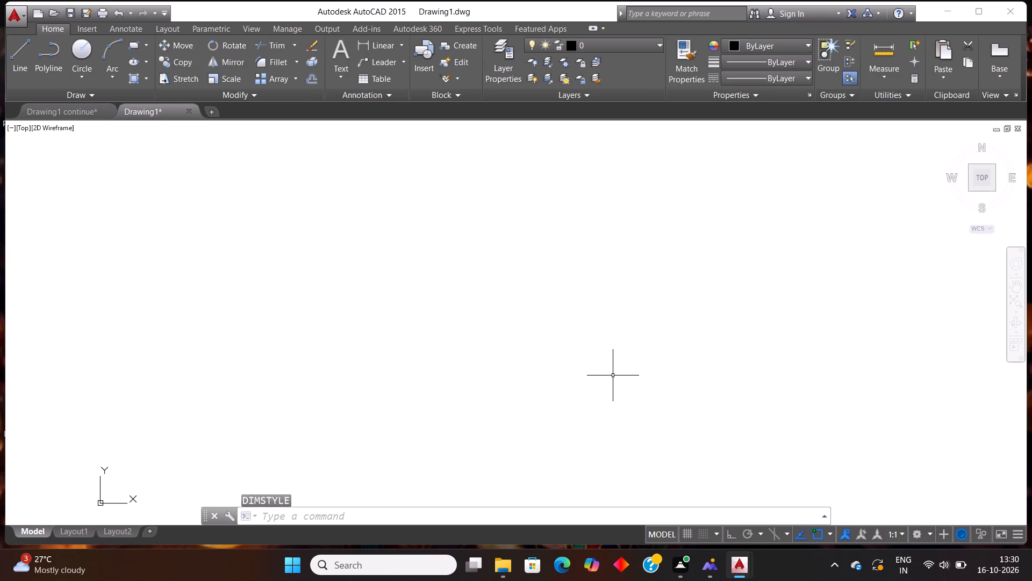
Turn on command log file recording with LOGFILEON.
scroll(391, 347, "down", 1)
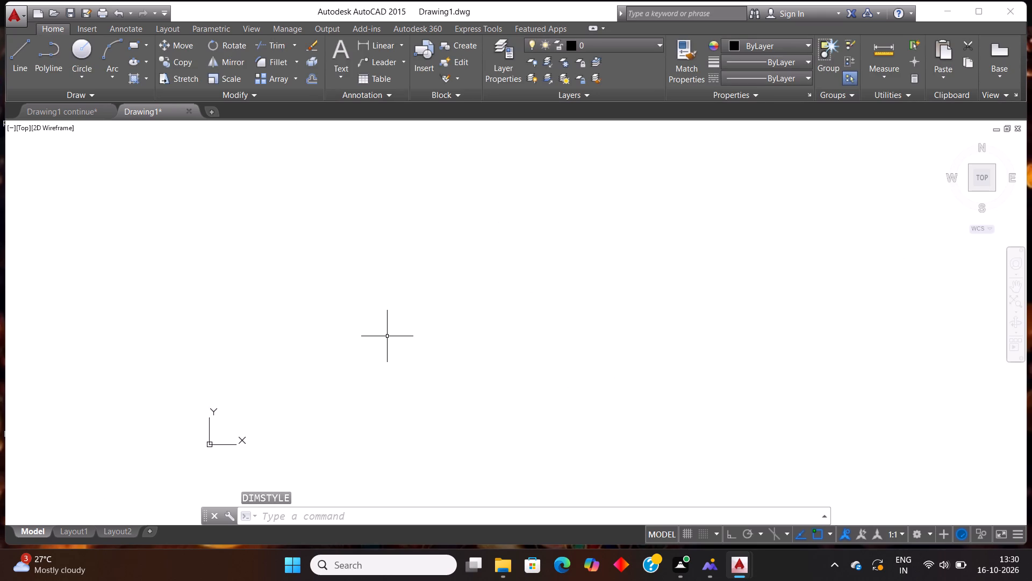
key("Escape")
key("l")
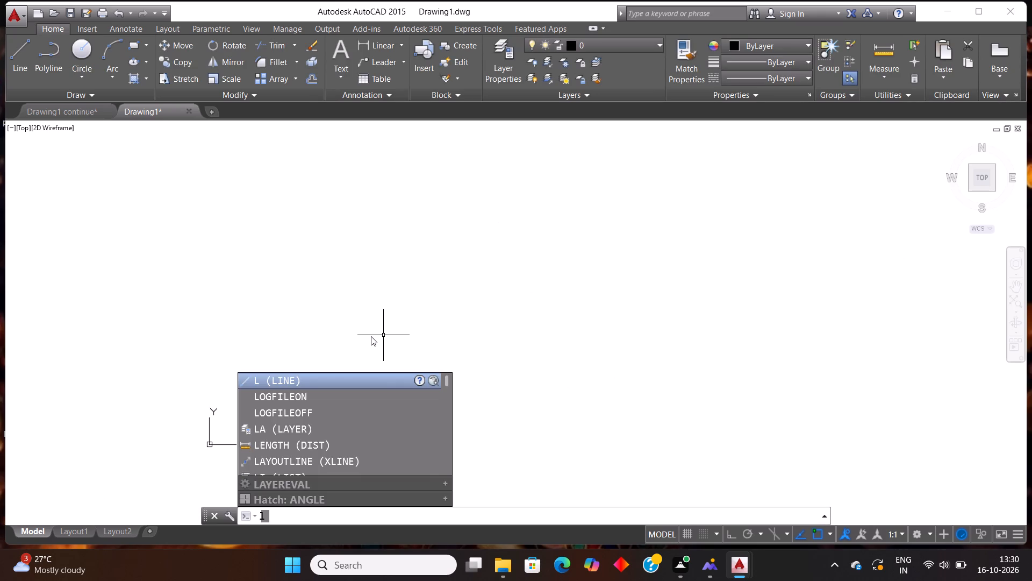
key("Escape")
left_click(256, 509)
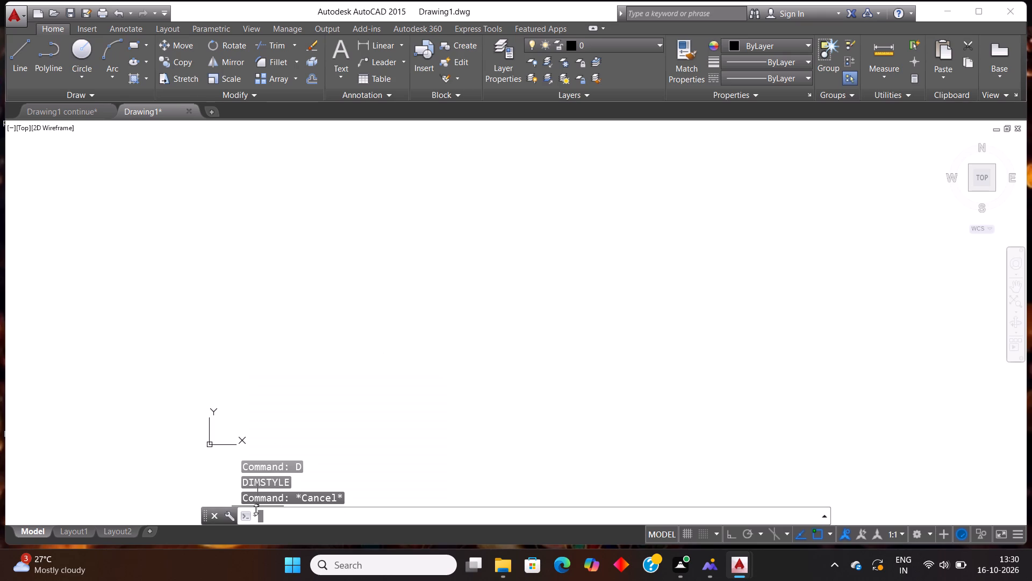
type("log")
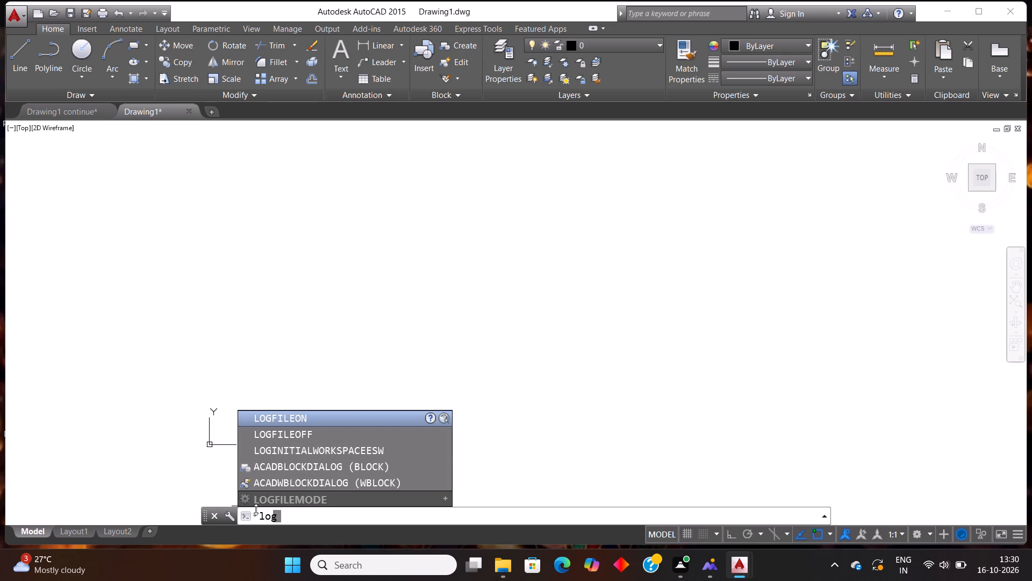
left_click(314, 415)
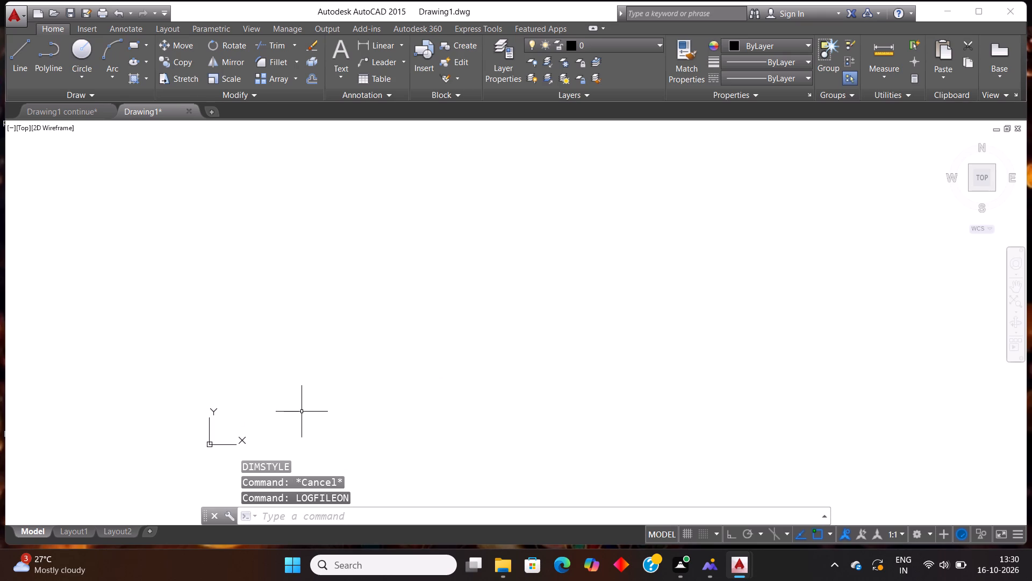
With Ortho on, draw a closed rectangular outline of lines, 40' wide and 50' high.
key("l")
key("Return")
key("F8")
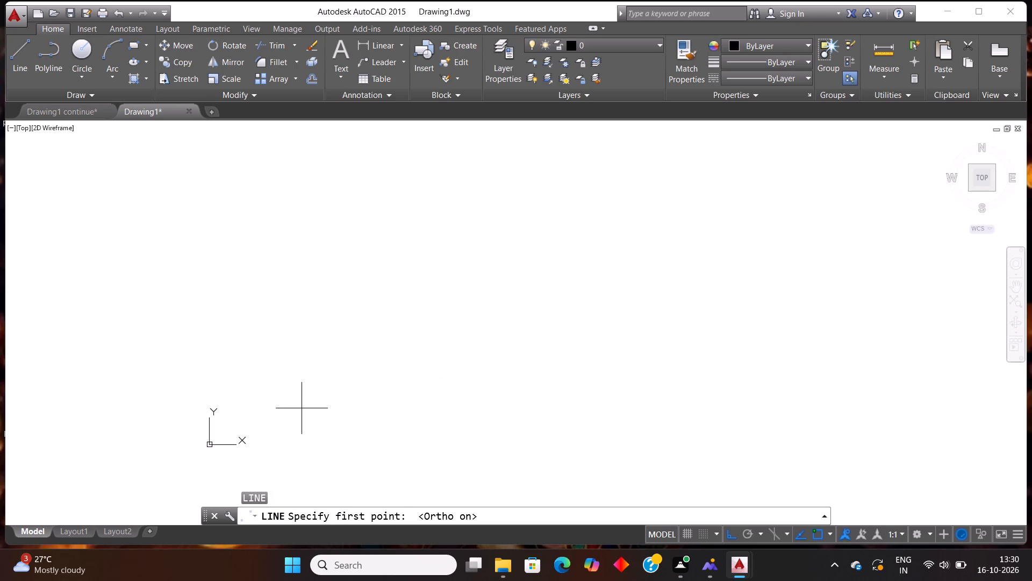
left_click(341, 223)
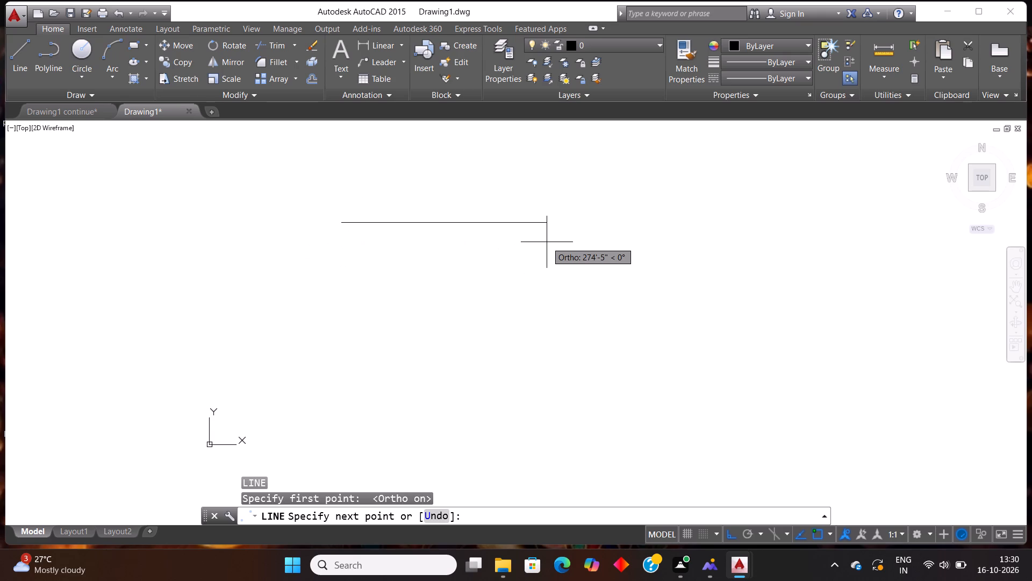
type("40'")
key("Return")
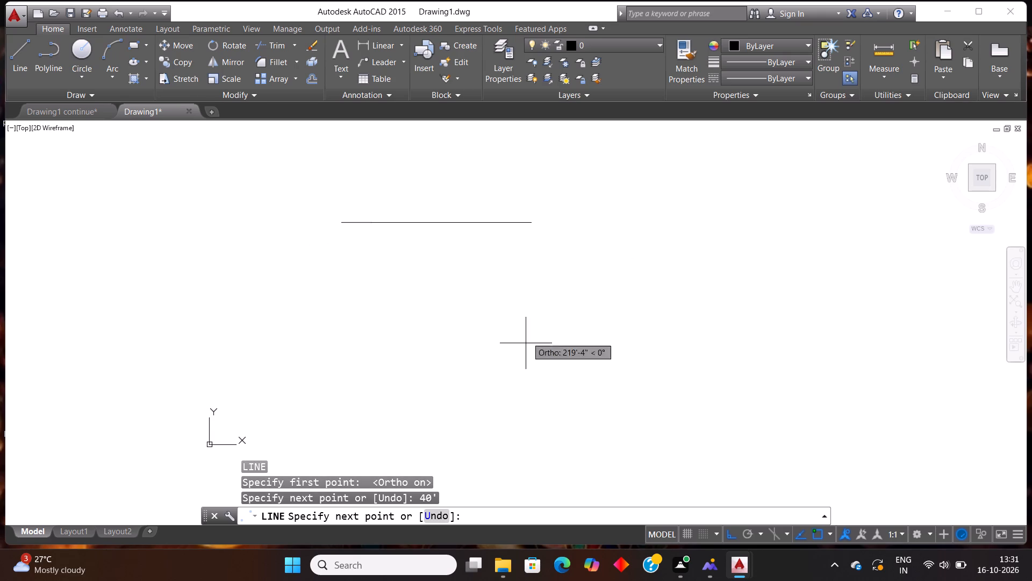
type("50'")
key("Return")
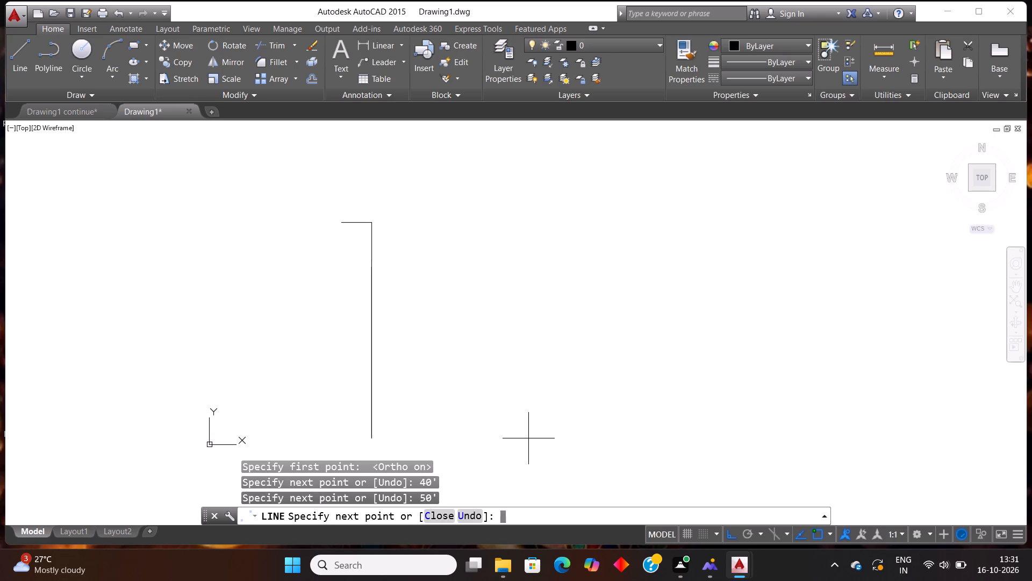
type("40")
key("apostrophe")
key("Return")
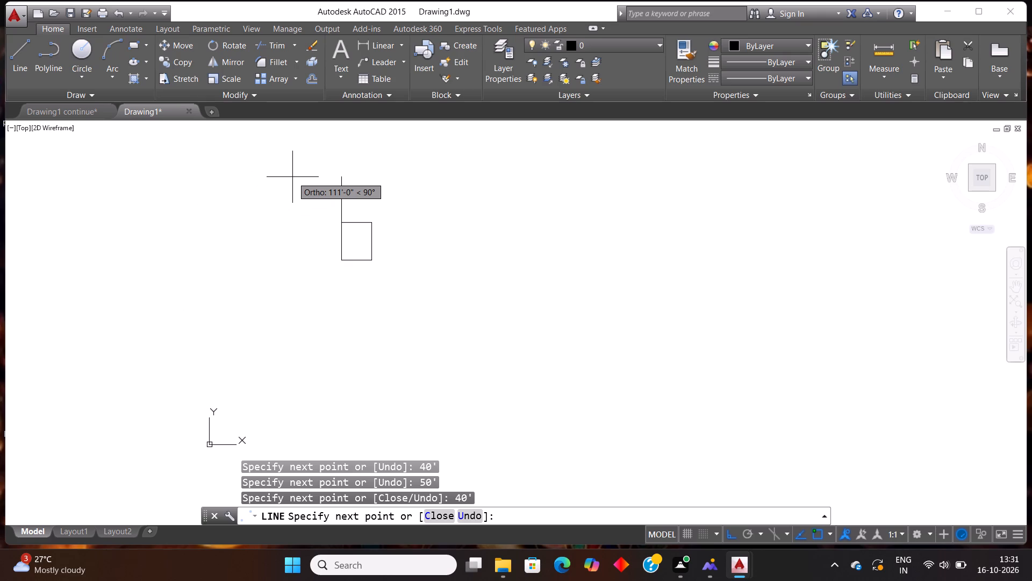
type("50'")
key("Return")
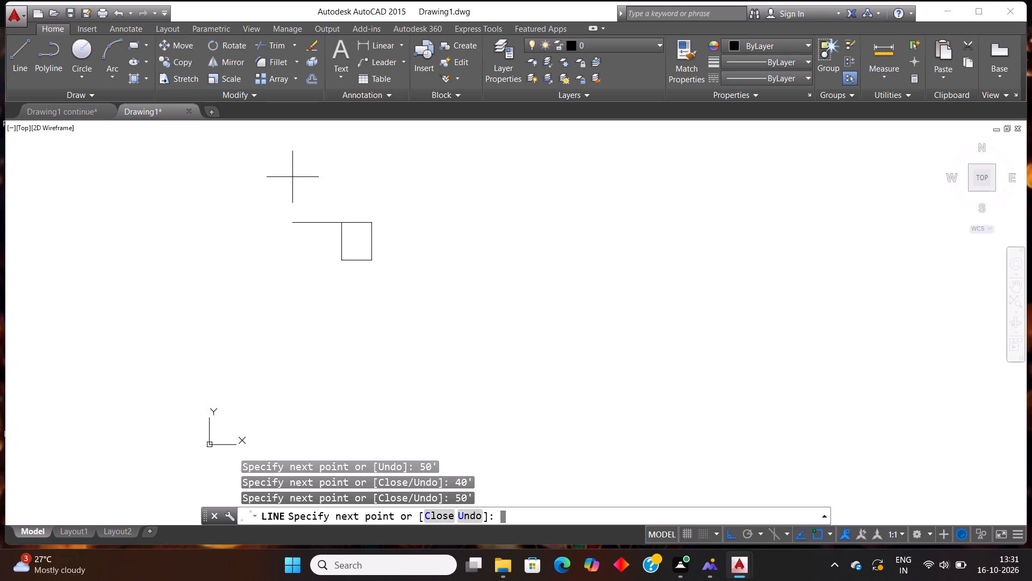
key("Return")
Offset all four sides of the rectangular outline 9" inward to form the outer walls.
scroll(331, 243, "up", 1)
scroll(318, 193, "up", 2)
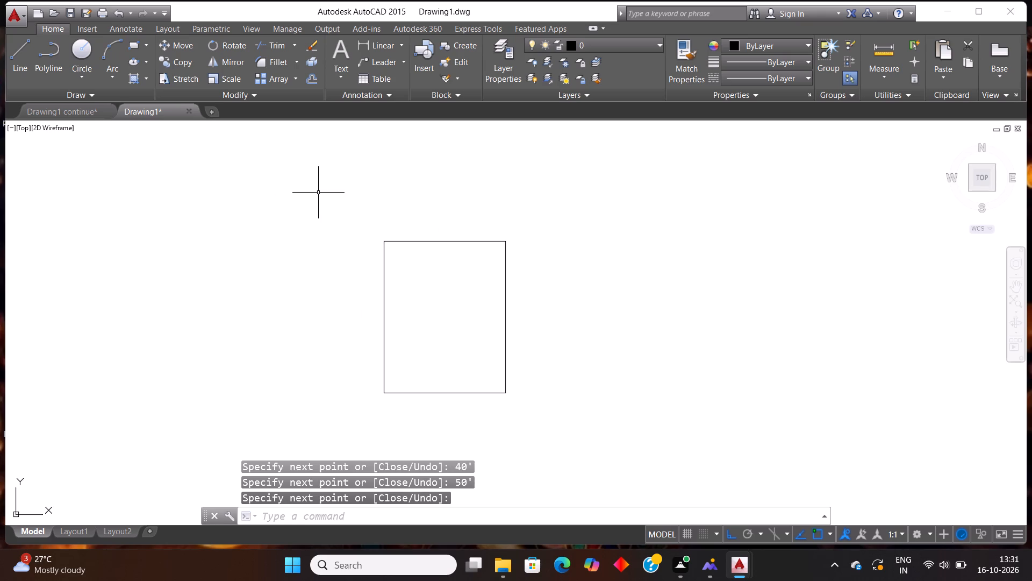
scroll(426, 324, "up", 1)
type("off")
key("Return")
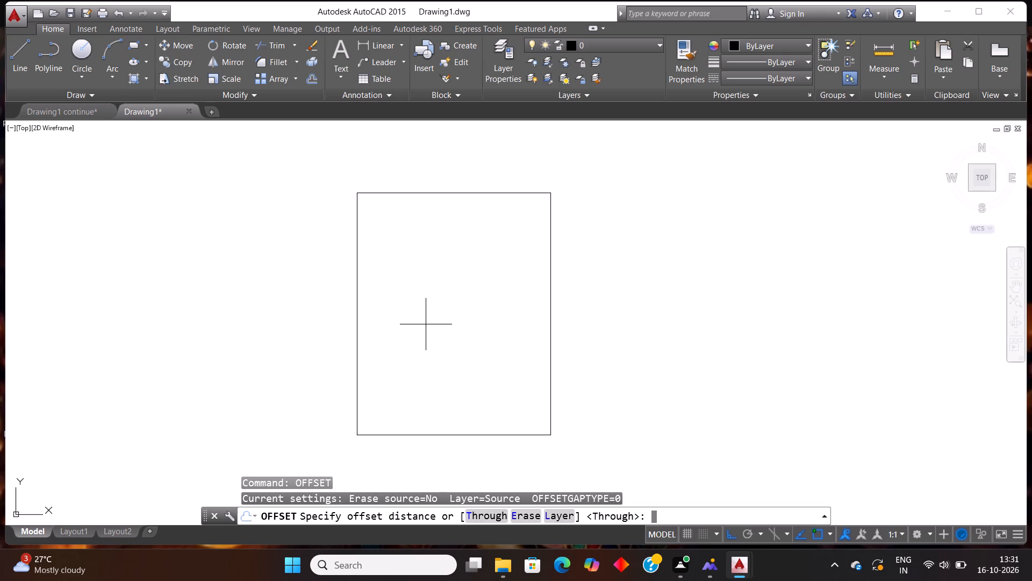
type("9\"")
key("Return")
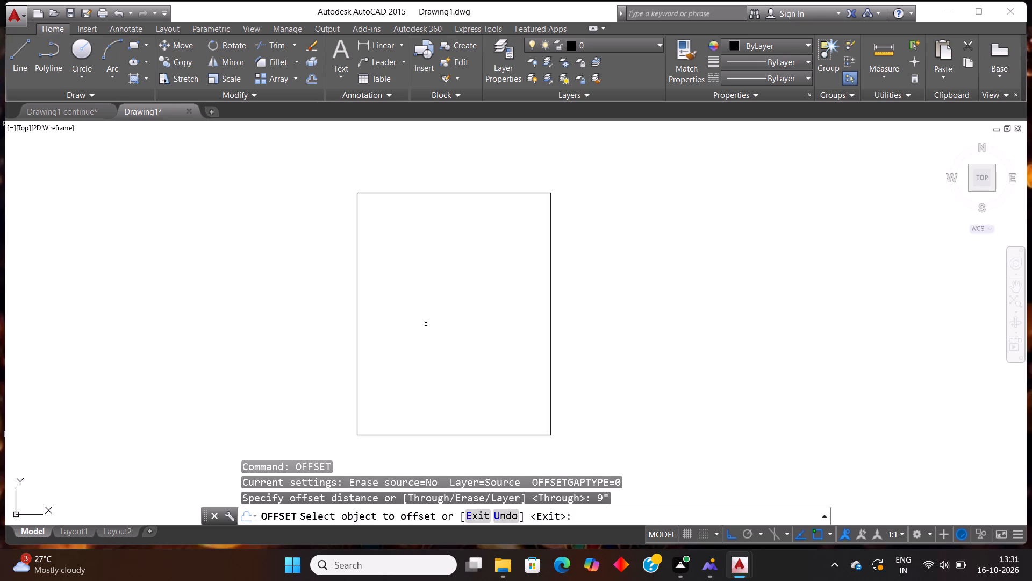
left_click(413, 193)
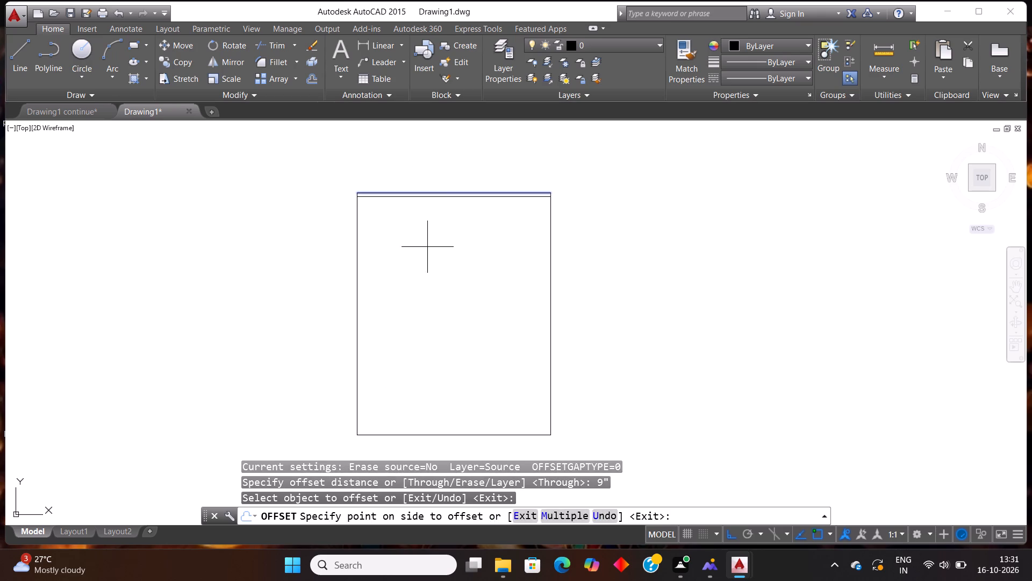
left_click(443, 295)
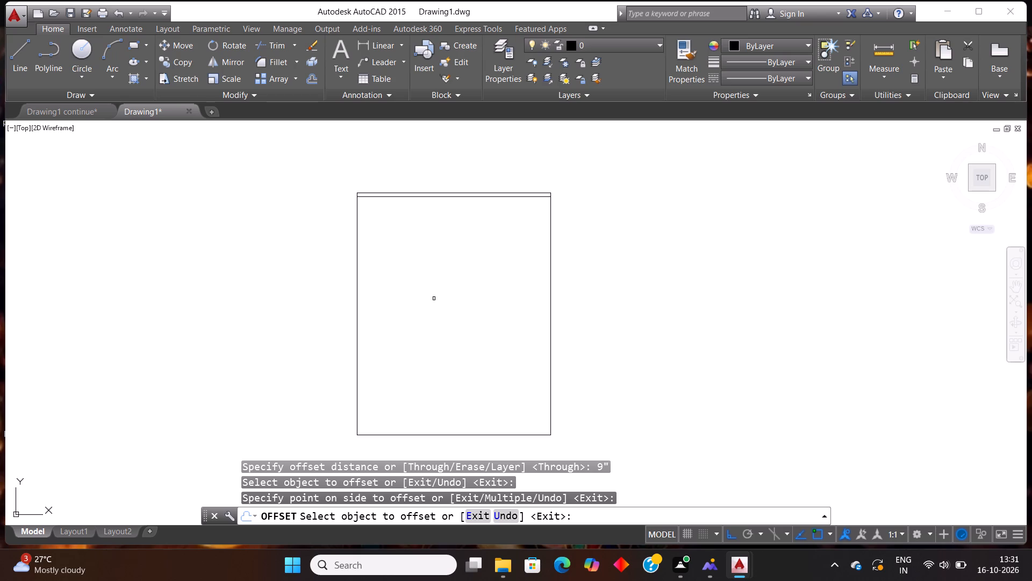
left_click(357, 332)
left_click(461, 330)
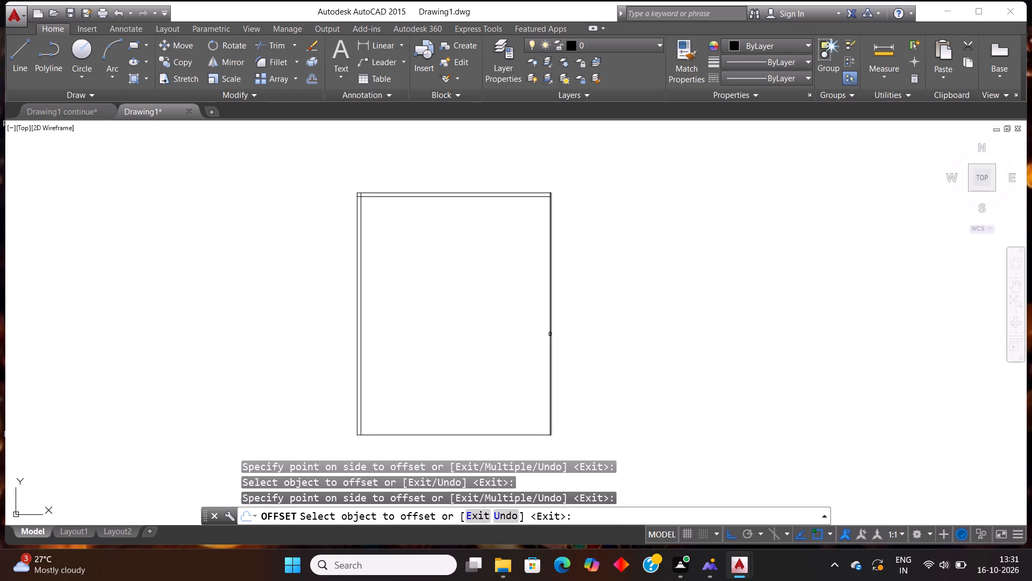
left_click(550, 334)
left_click(499, 338)
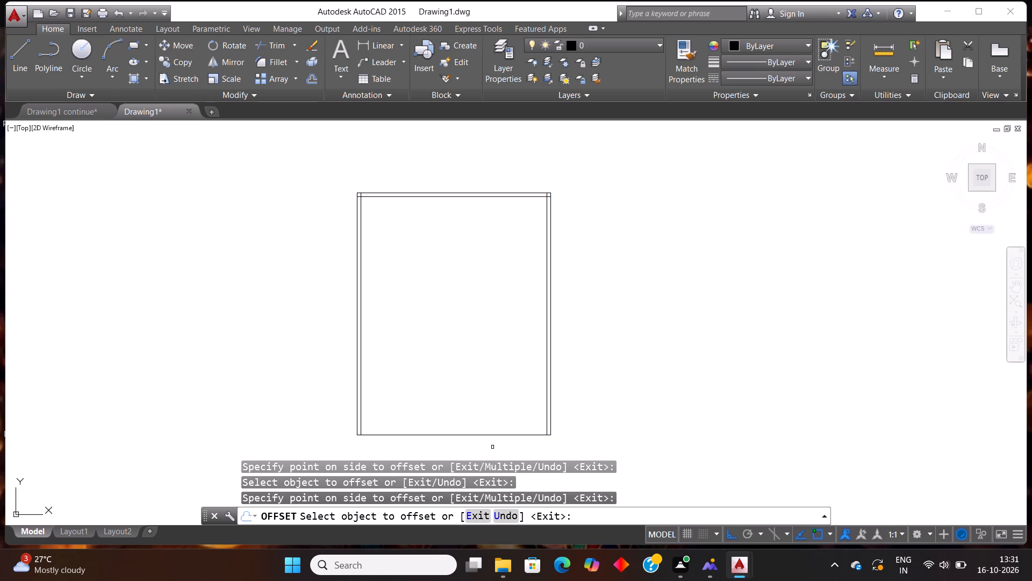
left_click(495, 435)
left_click(479, 324)
key("Escape")
Trim the overlapping inner wall line ends at the plan's upper-left corner, using all objects as cutting edges.
type("tr")
key("Return")
key("Return")
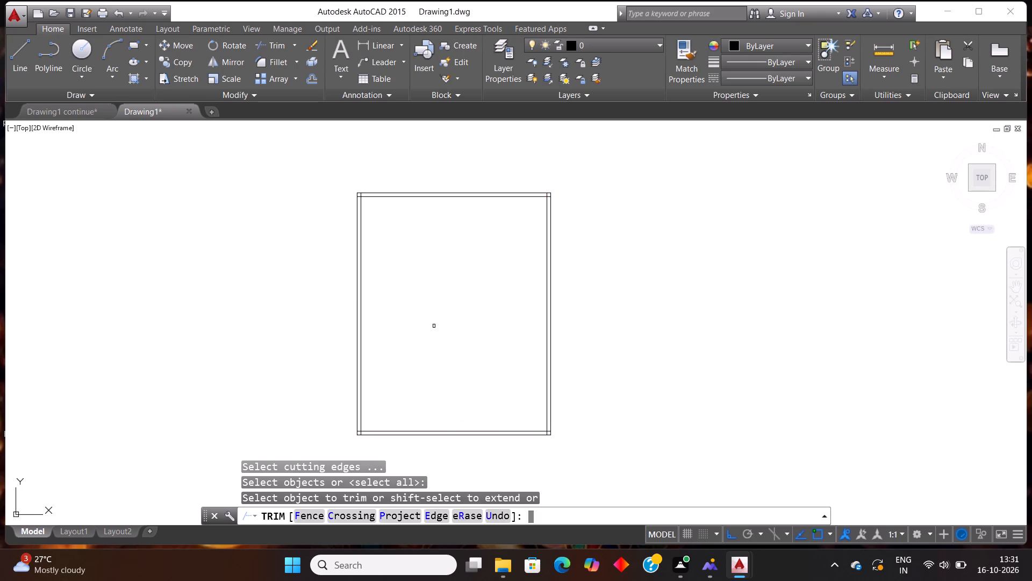
scroll(359, 201, "up", 5)
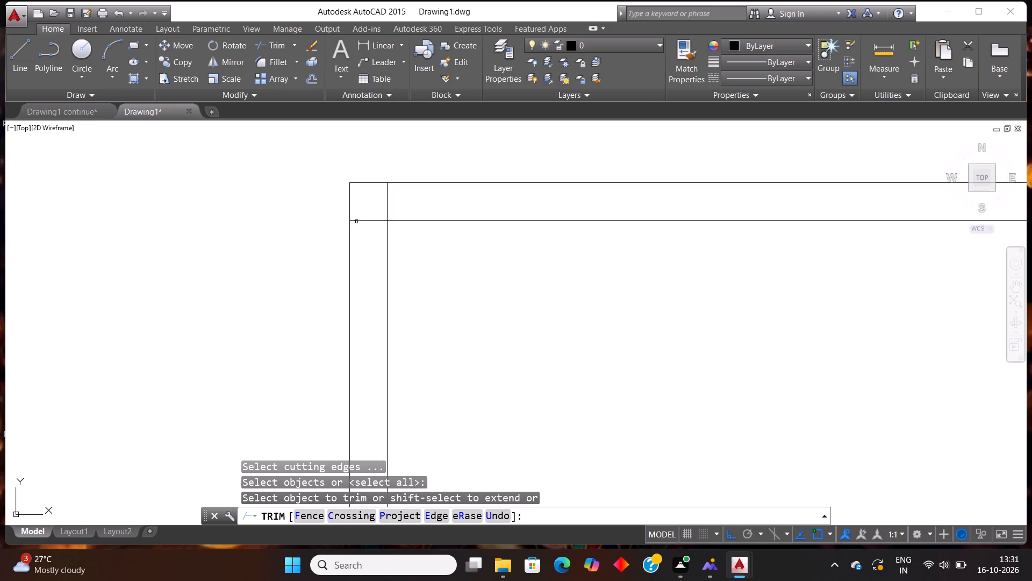
left_click(358, 218)
left_click(369, 261)
left_click(374, 201)
left_click(440, 203)
Trim the overlapping inner wall line ends at the plan's upper-right corner.
scroll(374, 307, "down", 3)
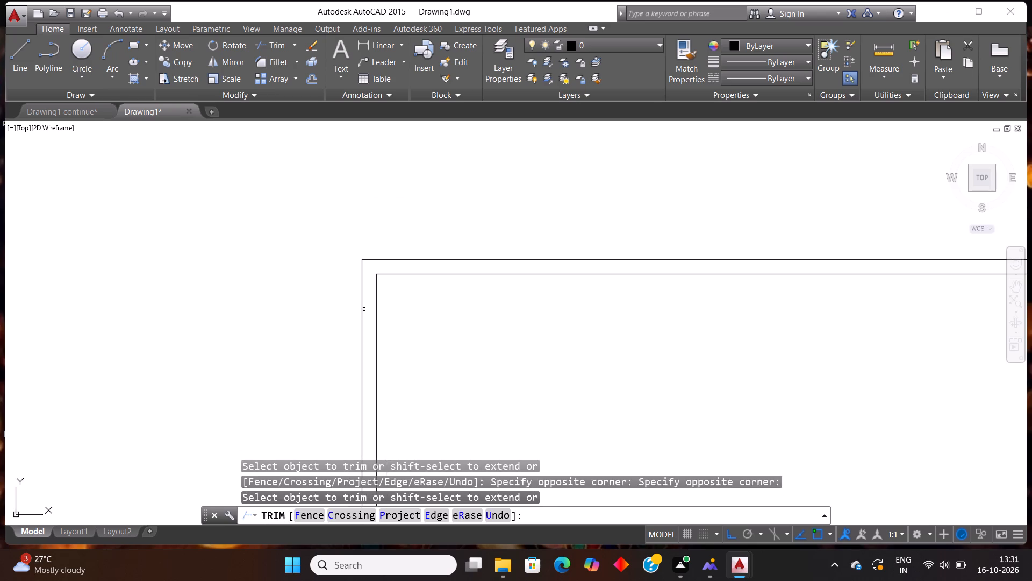
scroll(364, 309, "down", 2)
scroll(618, 313, "up", 2)
scroll(454, 284, "up", 2)
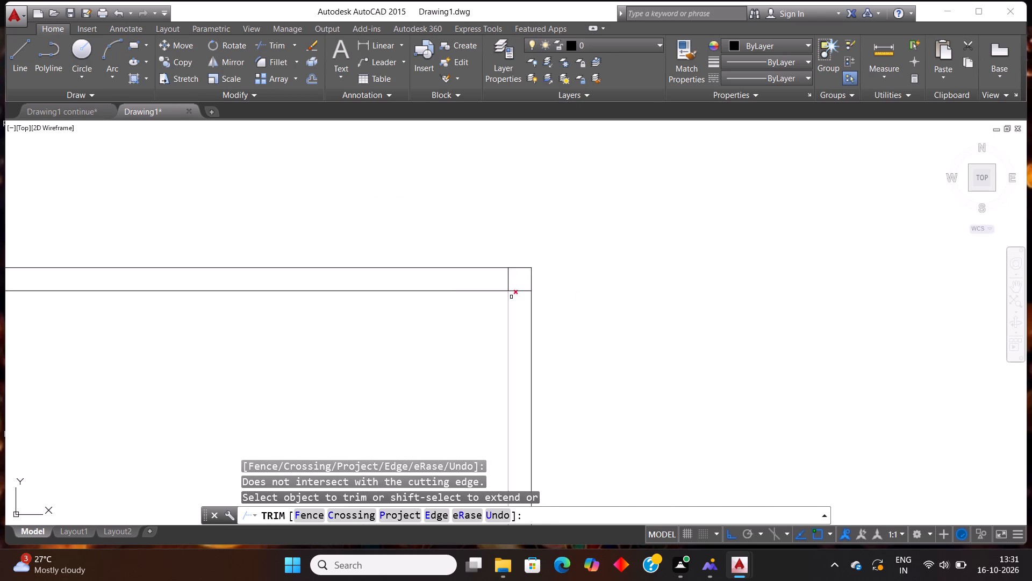
scroll(511, 297, "up", 1)
left_click(520, 301)
left_click(517, 265)
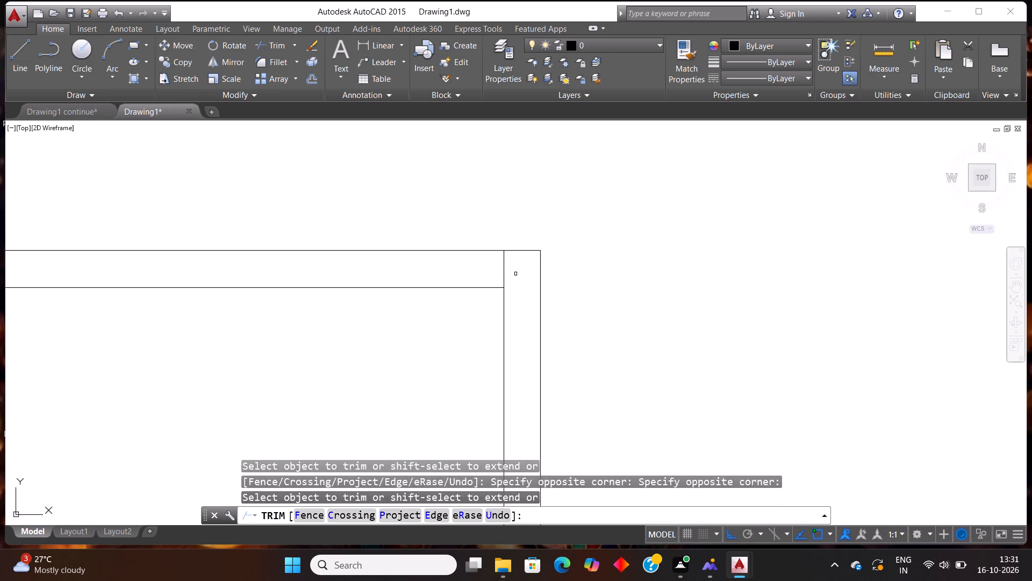
double_click(519, 271)
left_click(428, 256)
Trim the overlapping inner wall line ends at the plan's lower-left corner.
scroll(499, 300, "down", 6)
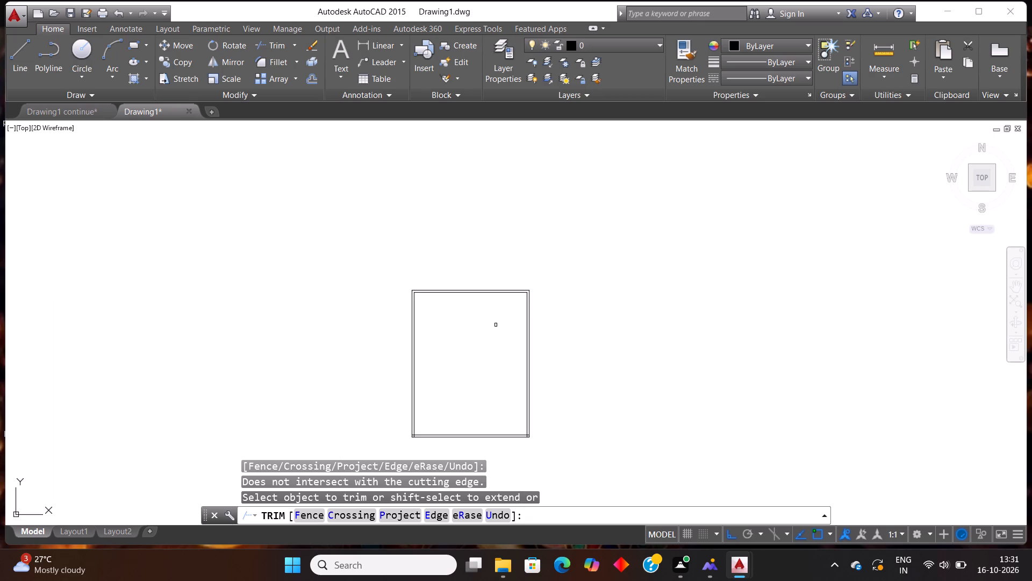
scroll(405, 455, "up", 6)
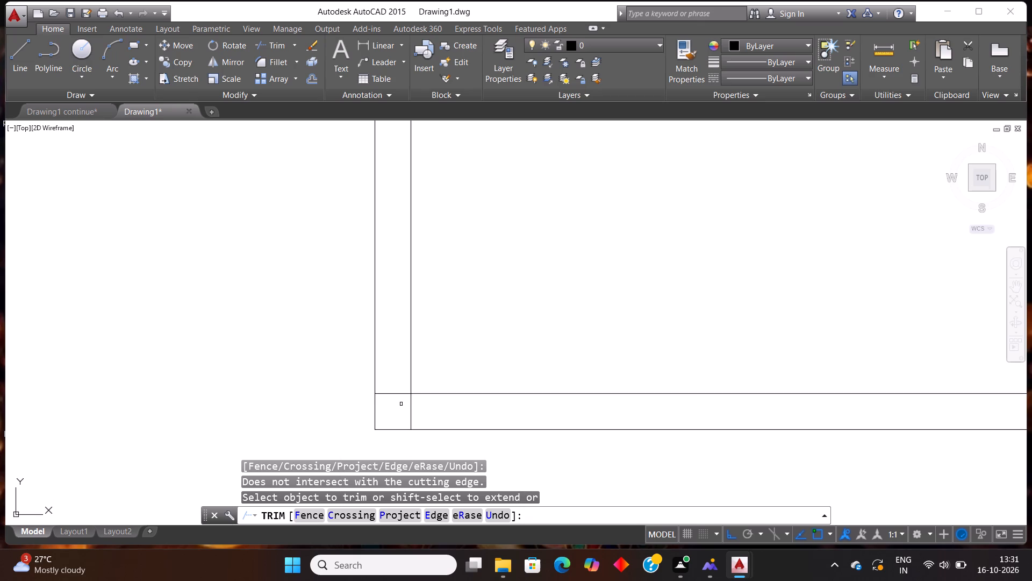
left_click(401, 404)
left_click(381, 359)
left_click(383, 401)
left_click(445, 422)
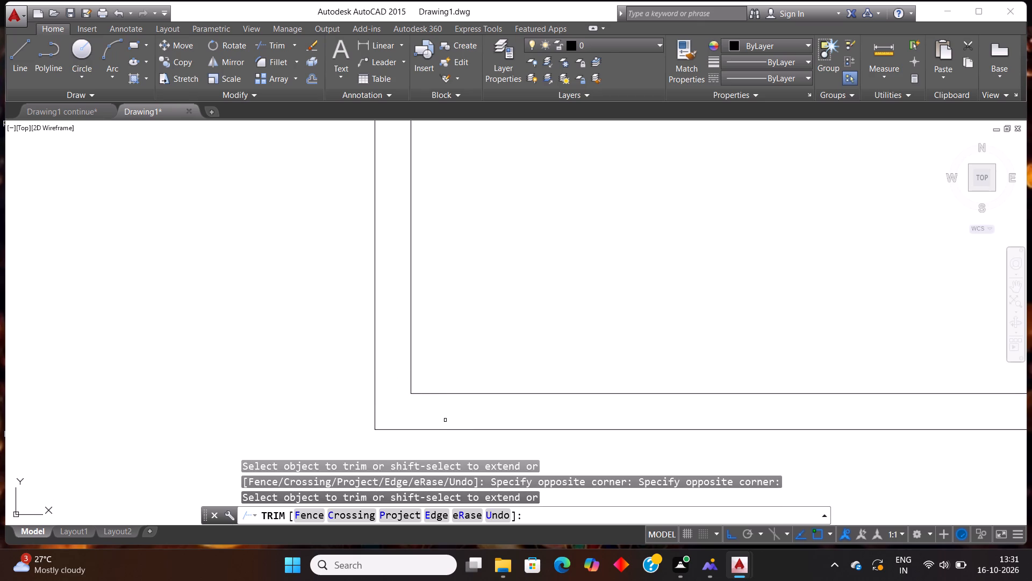
Trim the overlapping inner wall line ends at the plan's lower-right corner and finish trimming.
scroll(445, 416, "down", 3)
scroll(386, 371, "down", 2)
scroll(566, 393, "up", 2)
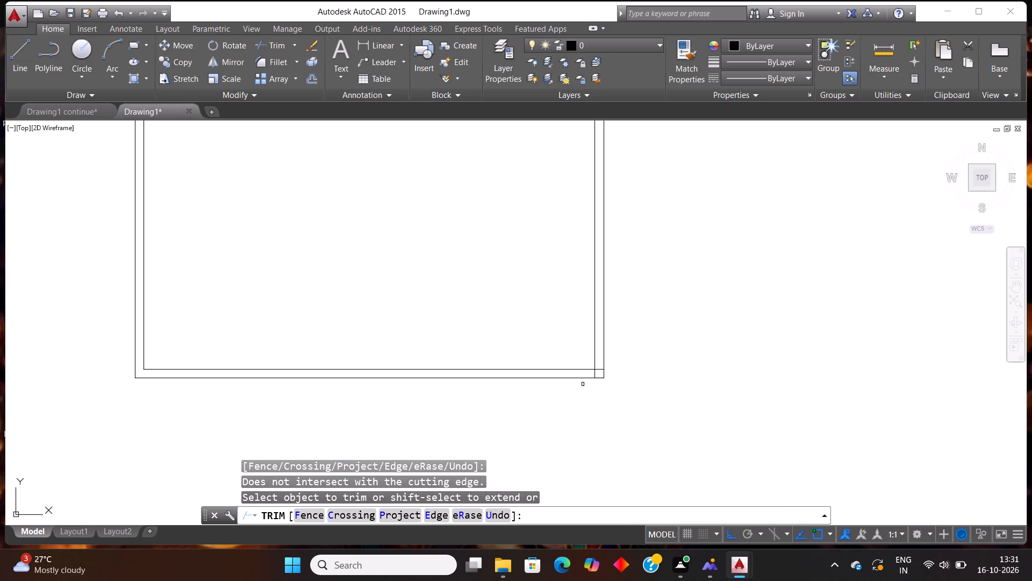
scroll(593, 380, "up", 4)
left_click(609, 358)
left_click(591, 319)
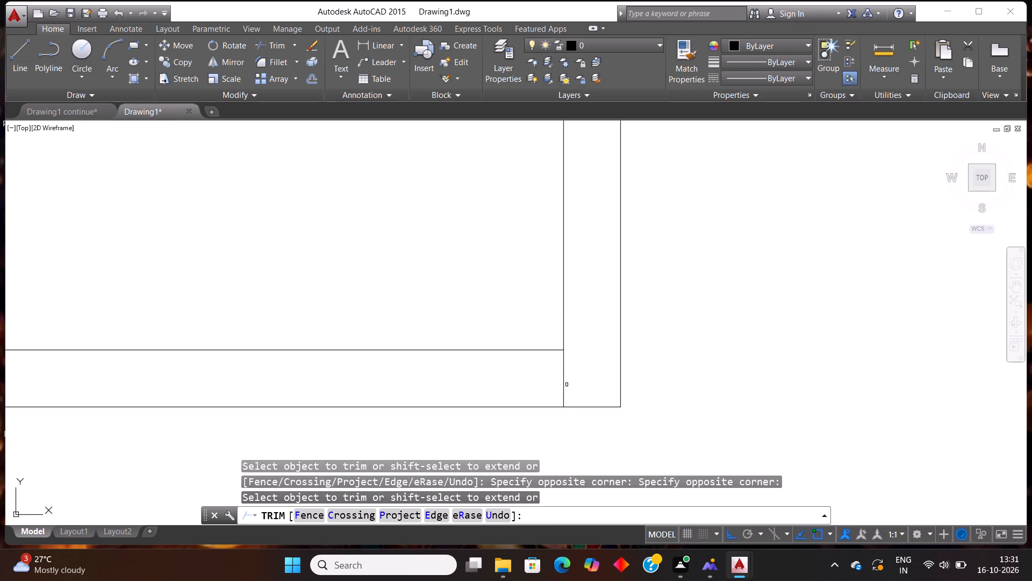
left_click(567, 387)
left_click(519, 390)
scroll(523, 389, "down", 6)
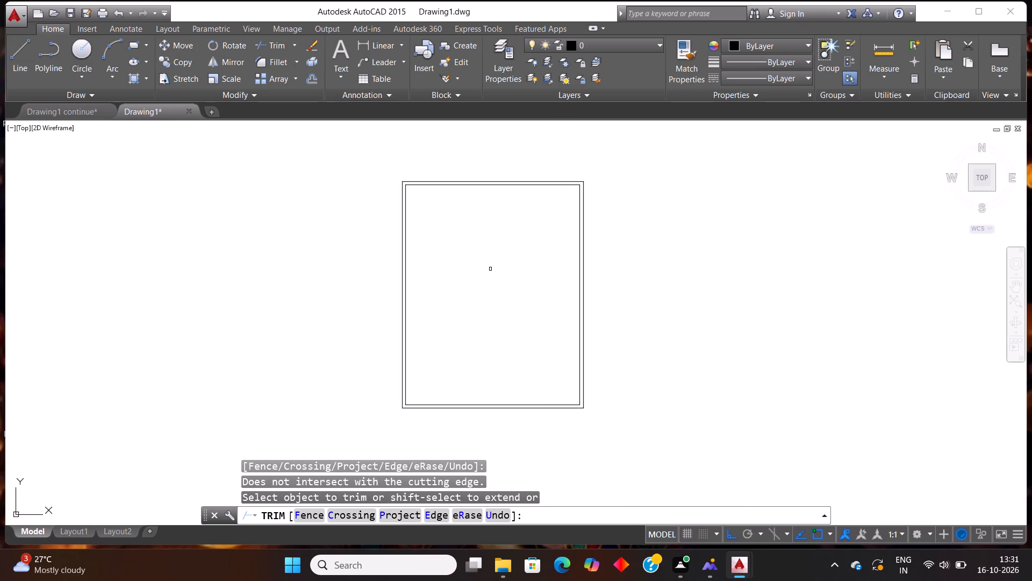
key("Escape")
Offset the inner line of the left wall 18' to the right to start a vertical partition.
type("off")
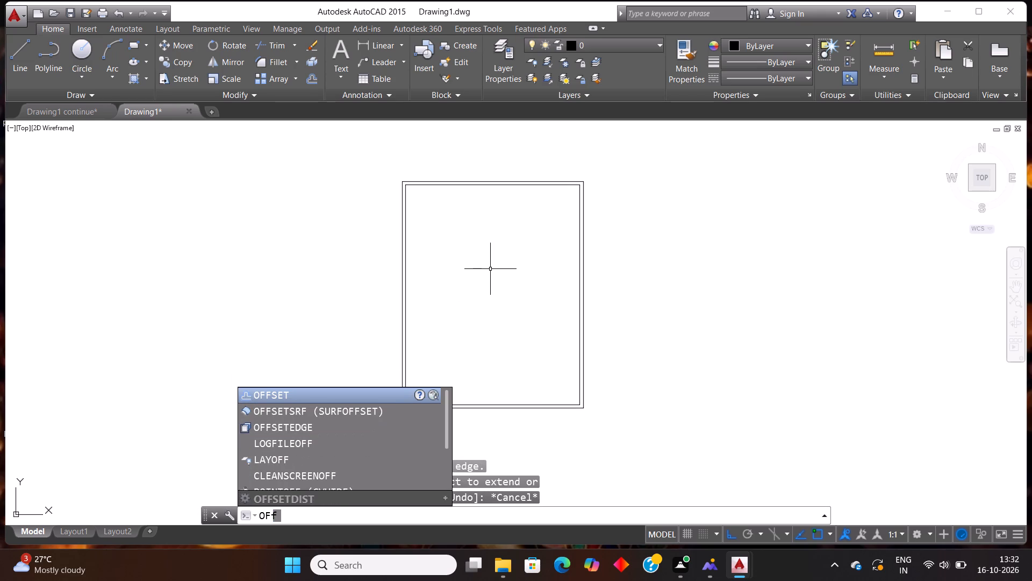
key("Return")
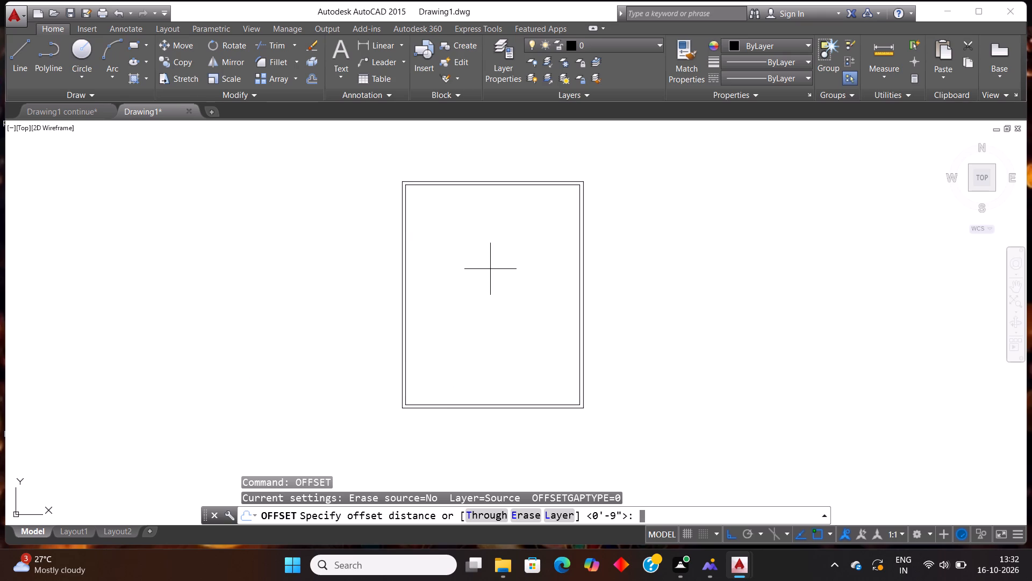
type("18'")
key("Return")
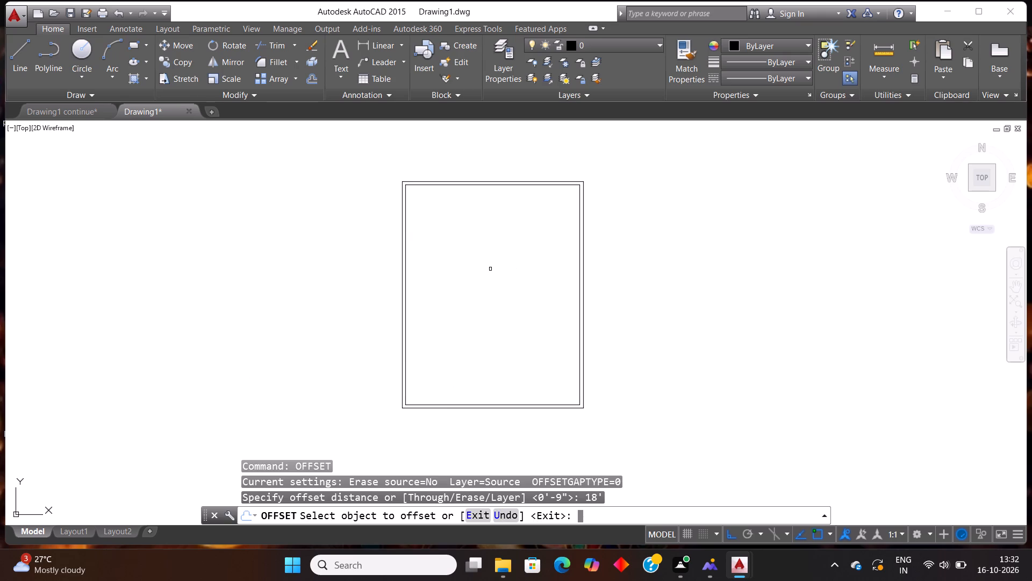
left_click(406, 262)
left_click(535, 274)
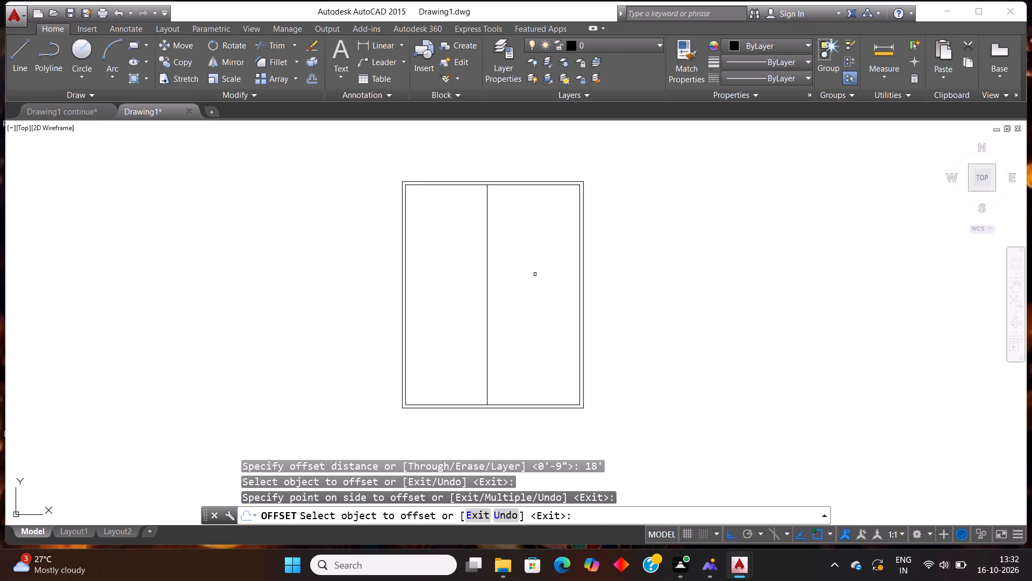
key("Escape")
Offset the vertical partition line 4" to the right to give the partition its thickness.
type("off")
key("Return")
type("4\"")
key("Return")
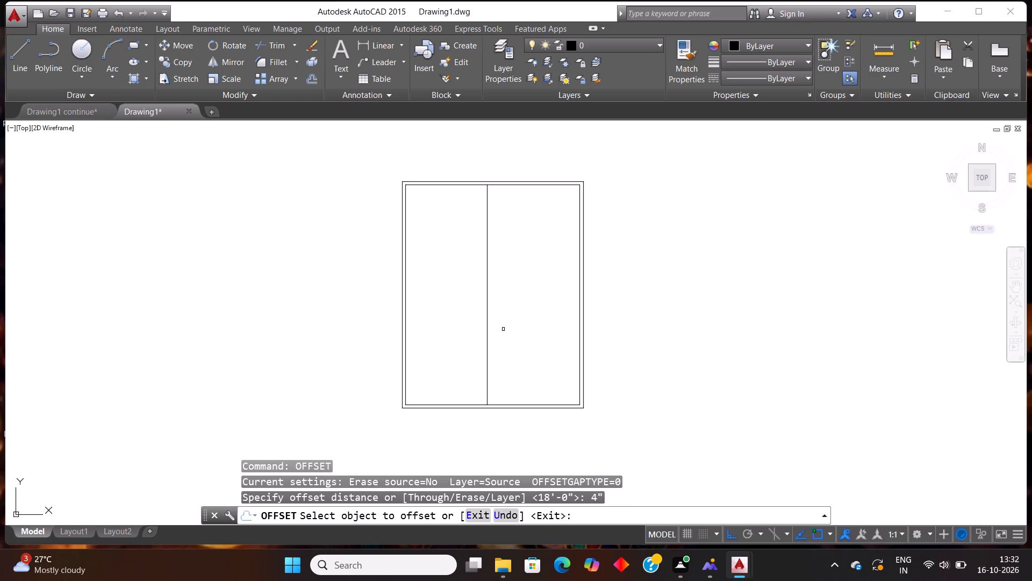
left_click(488, 347)
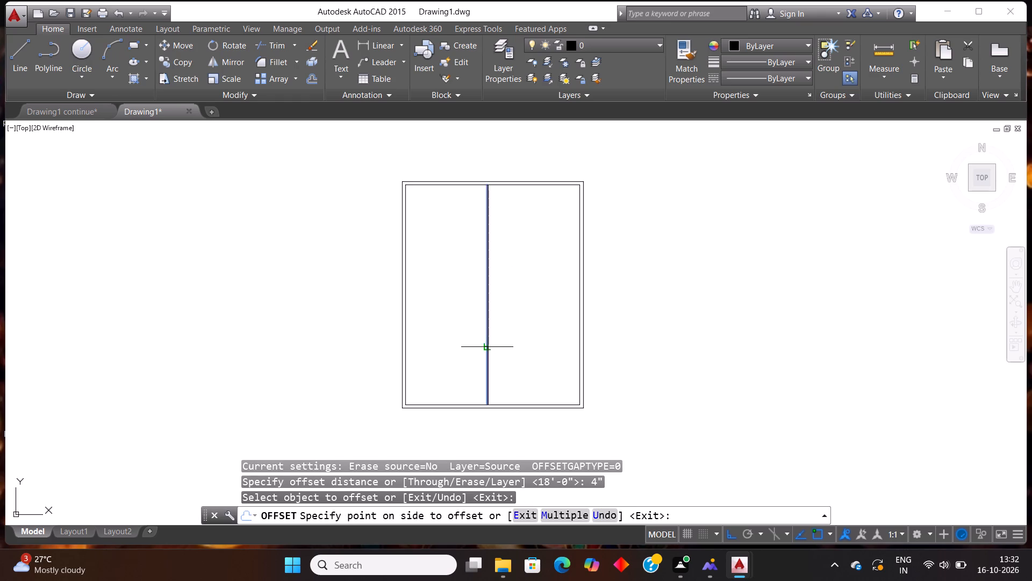
left_click(524, 348)
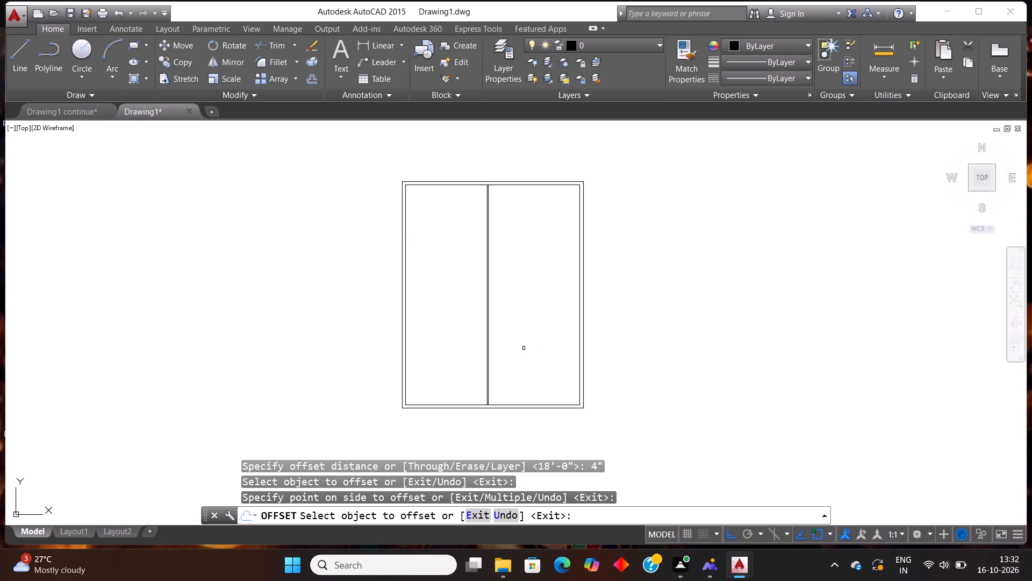
key("Escape")
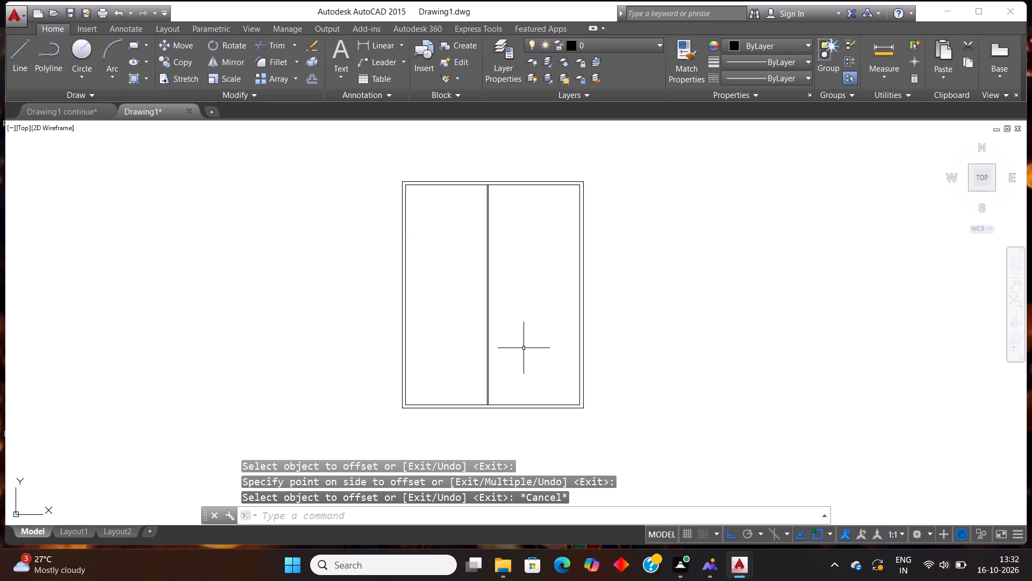
Offset the inner line of the top wall 8' downward to start a horizontal partition.
type("off")
key("Return")
type("8'")
key("Return")
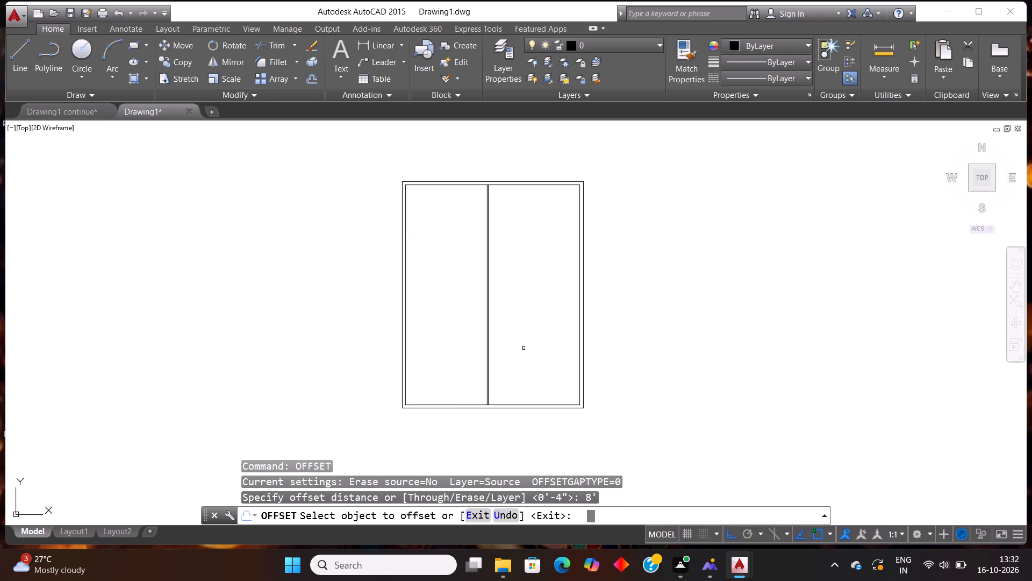
left_click(446, 186)
left_click(462, 339)
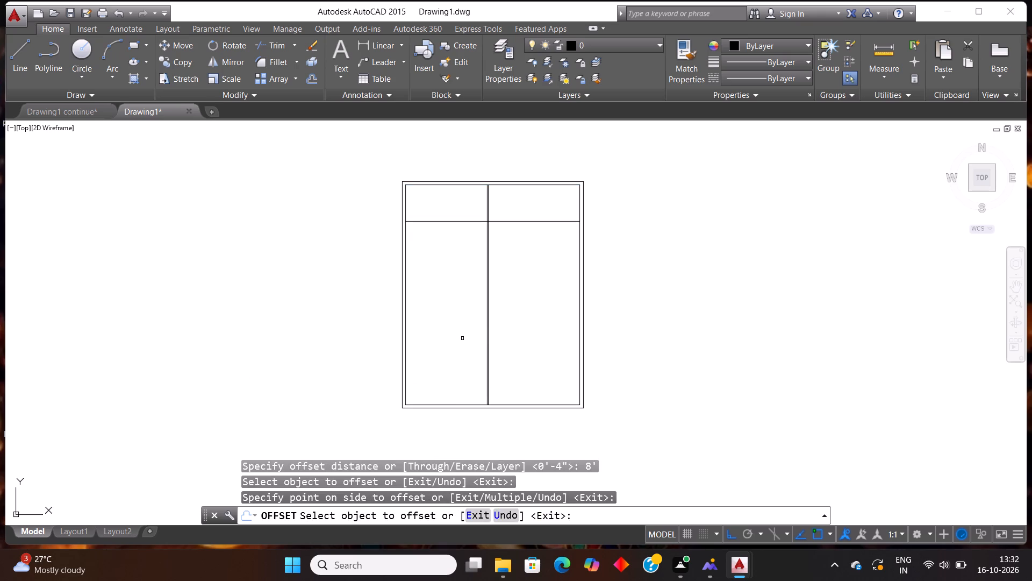
key("Escape")
Offset the horizontal partition line 4" downward to give the partition its thickness.
type("off")
key("Return")
type("4\"")
key("Return")
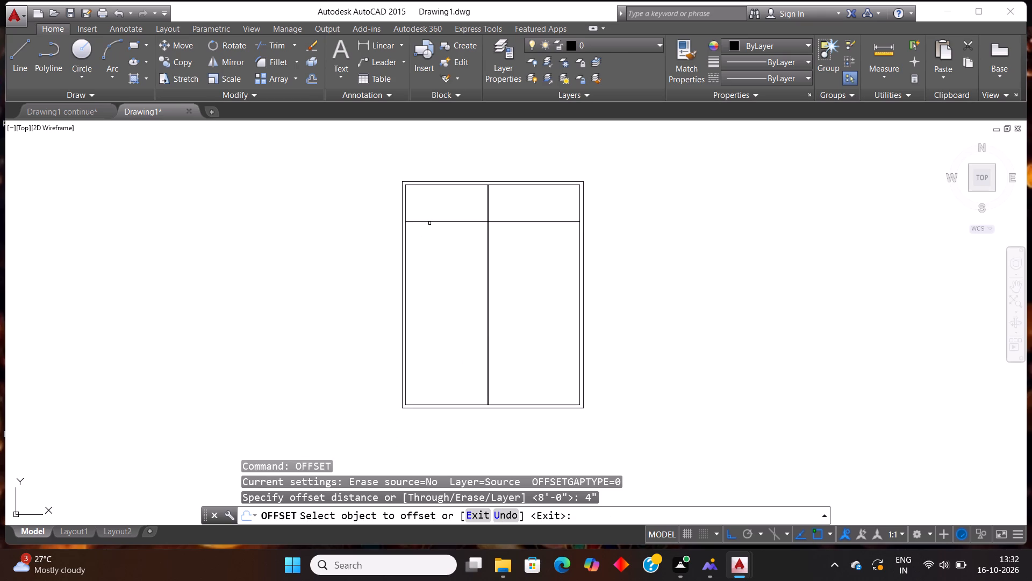
left_click(431, 222)
left_click(439, 296)
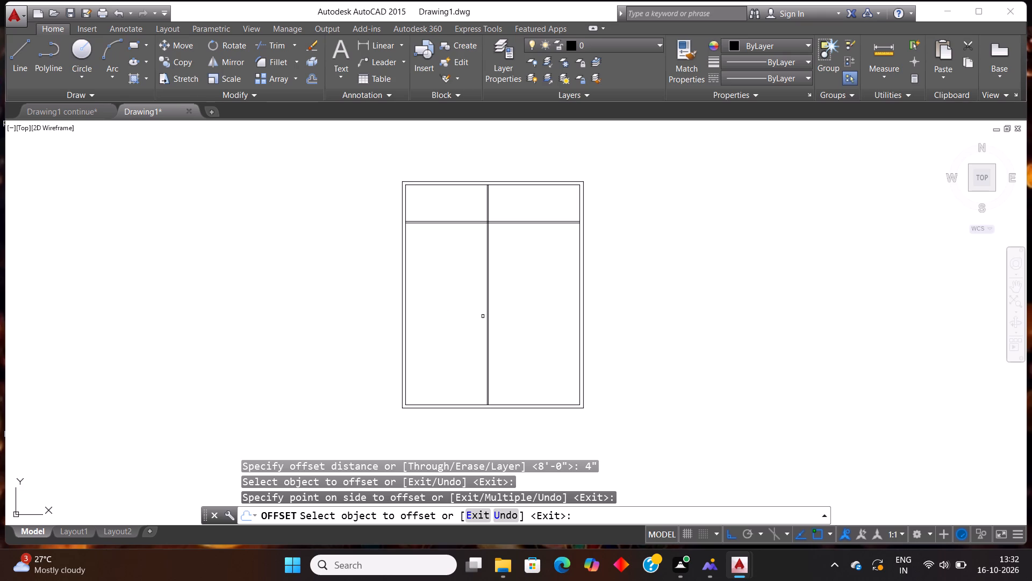
key("Escape")
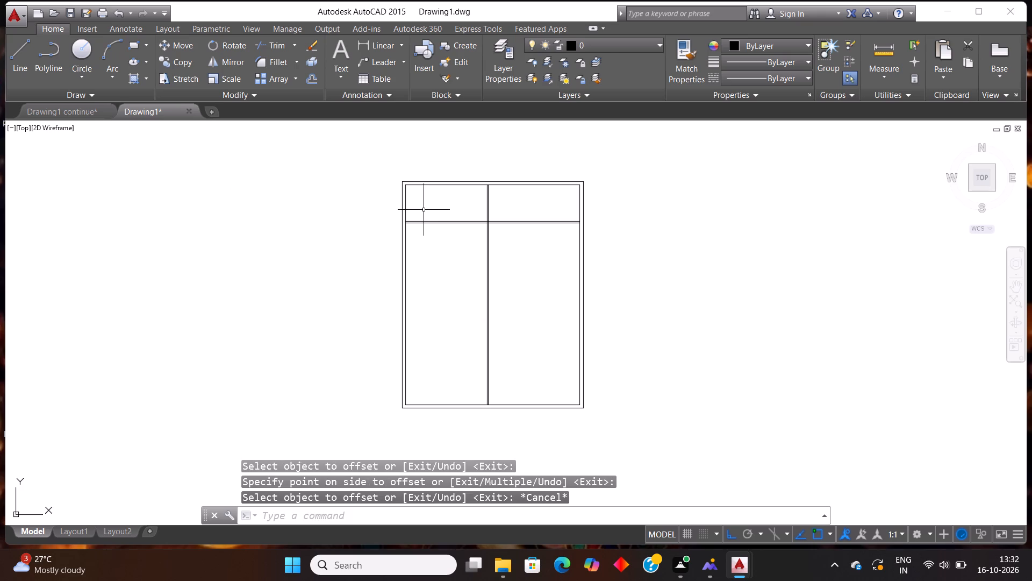
Trim both partitions beyond their crossing, leaving only the portions enclosing the room in the plan's upper-left corner.
type("tr")
key("Return")
key("Return")
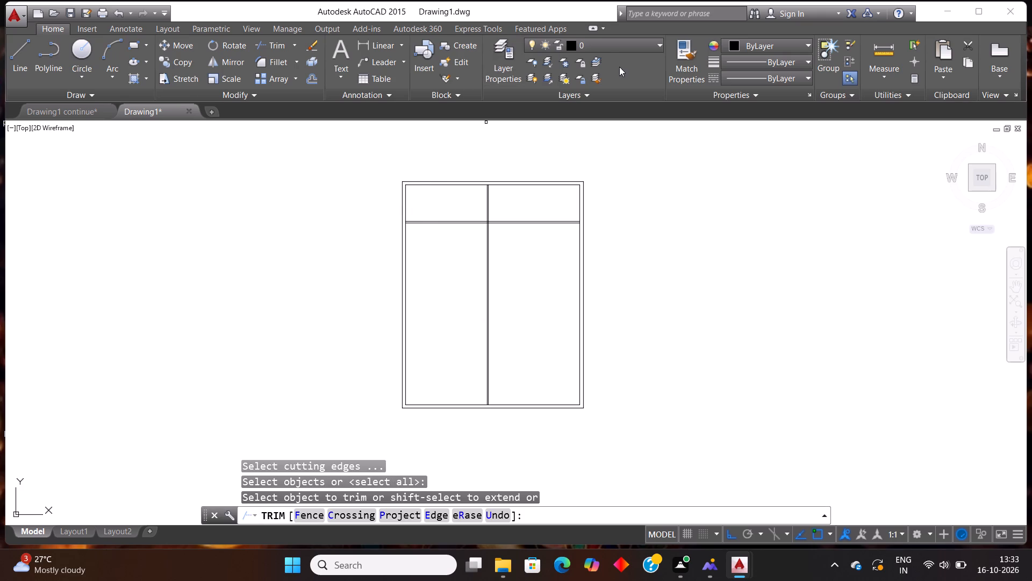
left_click(536, 207)
left_click(531, 251)
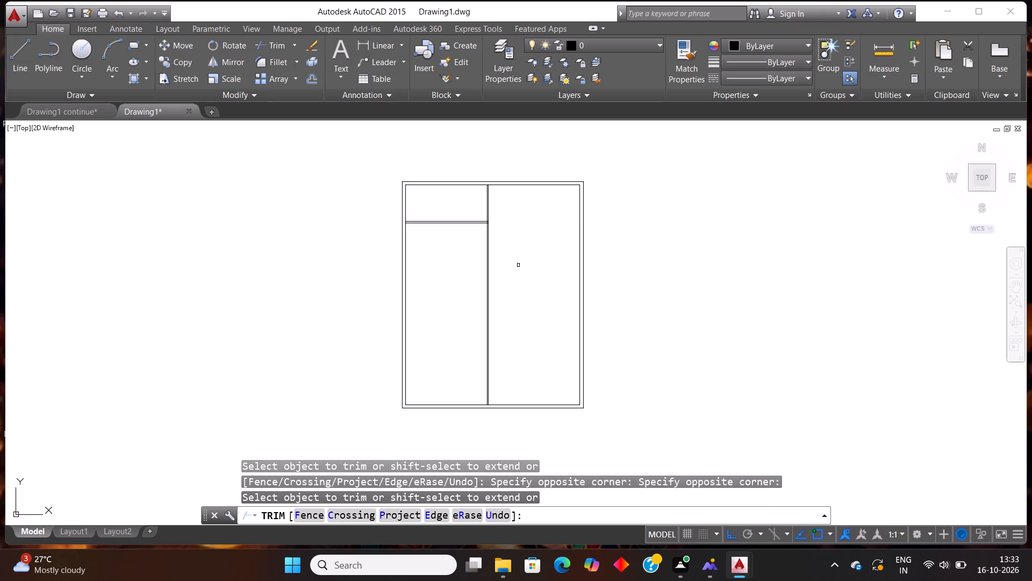
left_click(518, 265)
left_click(478, 275)
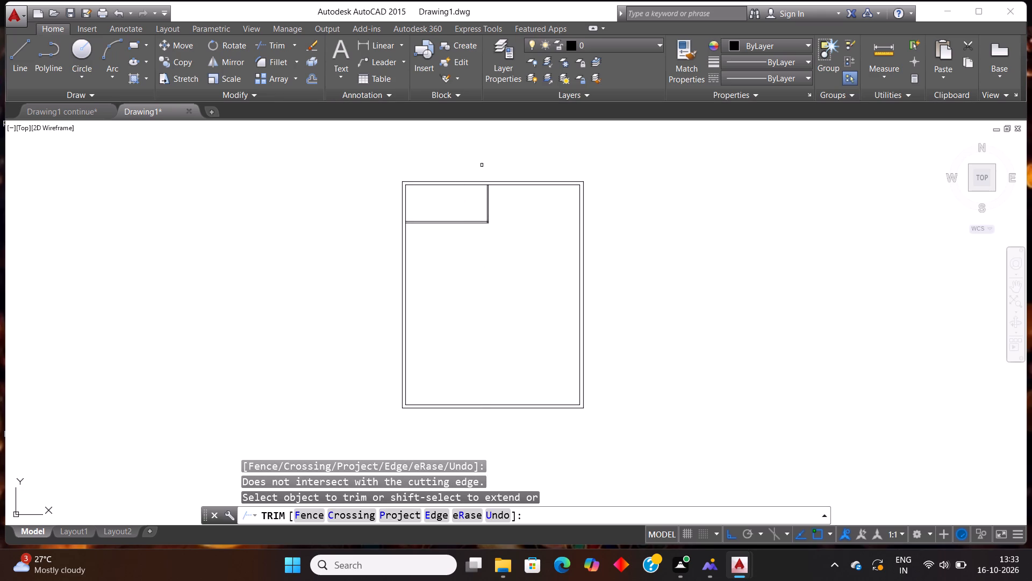
Offset the right face of the vertical partition 5' to the right to start a second vertical partition.
key("Escape")
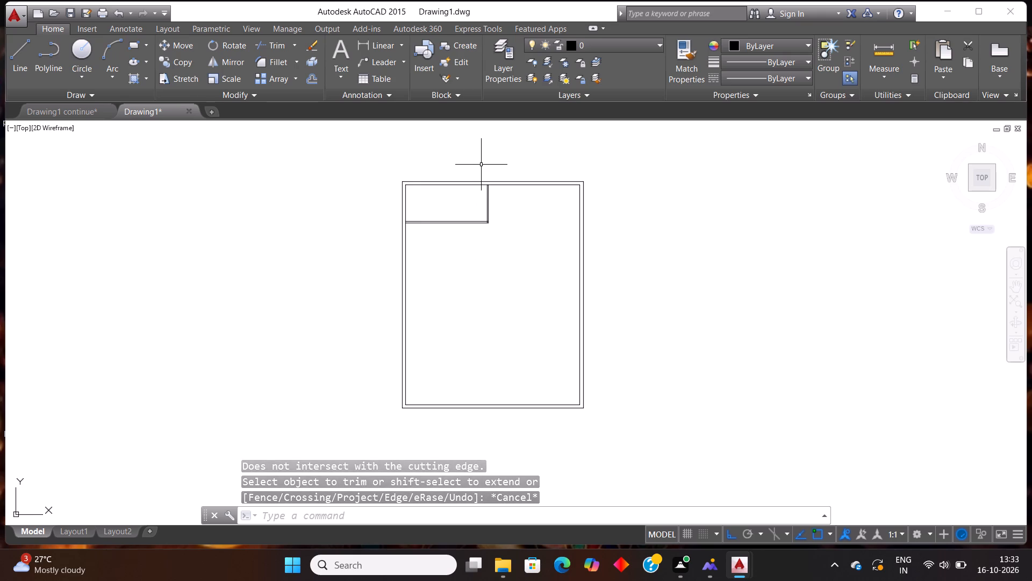
scroll(481, 165, "up", 1)
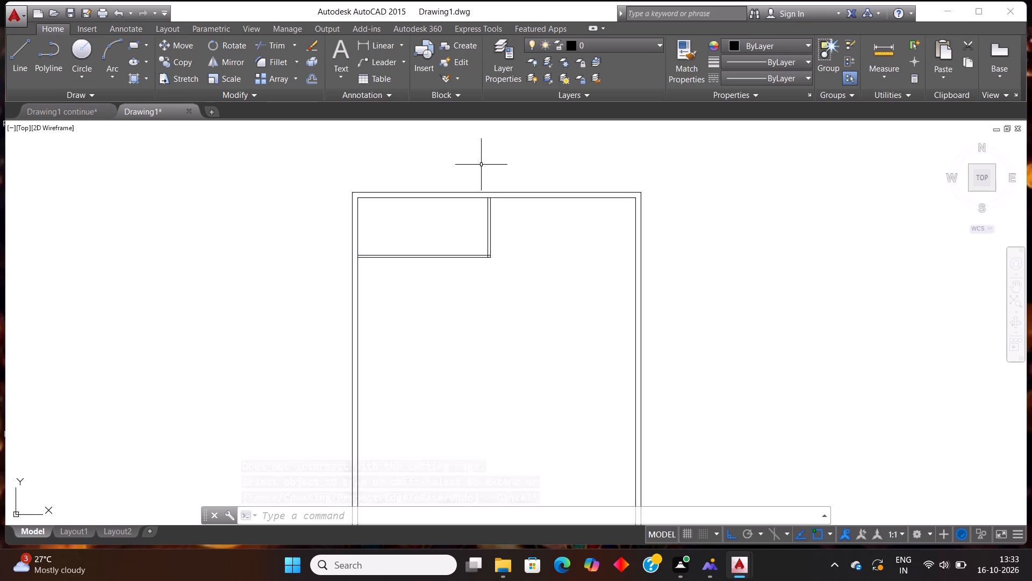
type("off")
key("Return")
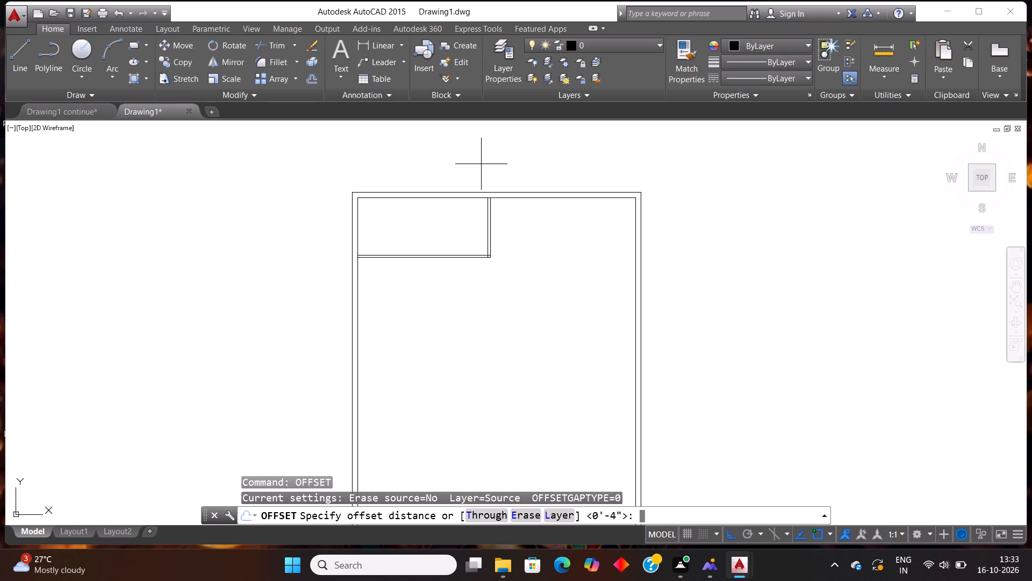
type("5'")
key("Return")
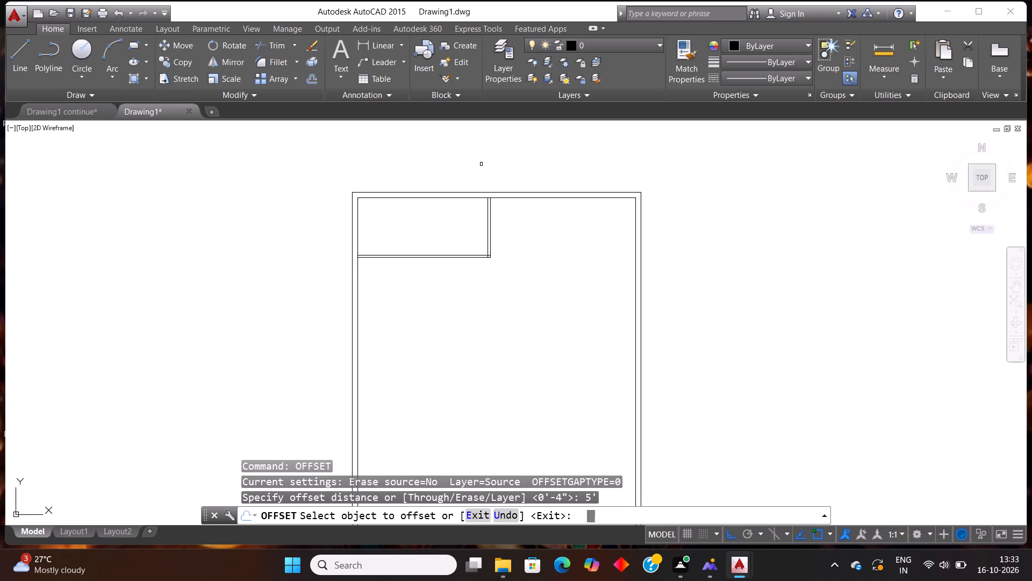
scroll(524, 210, "up", 1)
left_click(470, 247)
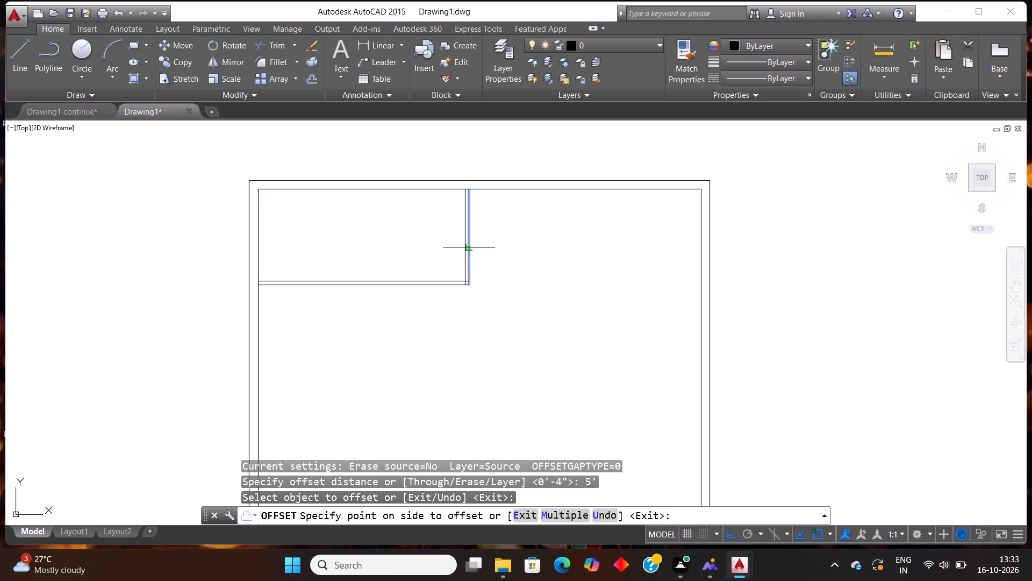
left_click(579, 254)
key("Escape")
Offset the second vertical partition line 4" to the right to give that partition its thickness.
type("off")
key("Return")
type("4\"")
key("Return")
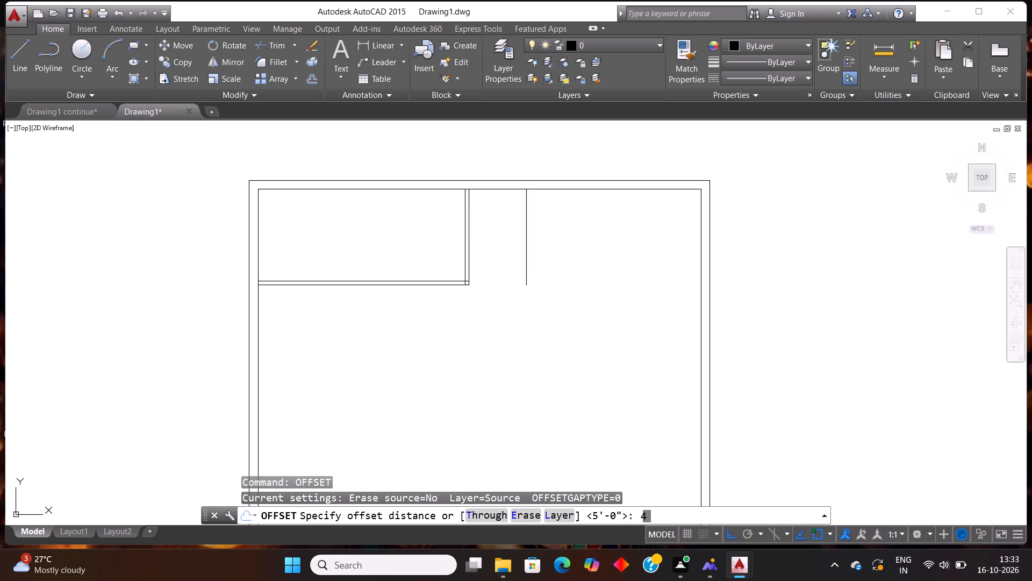
left_click(526, 256)
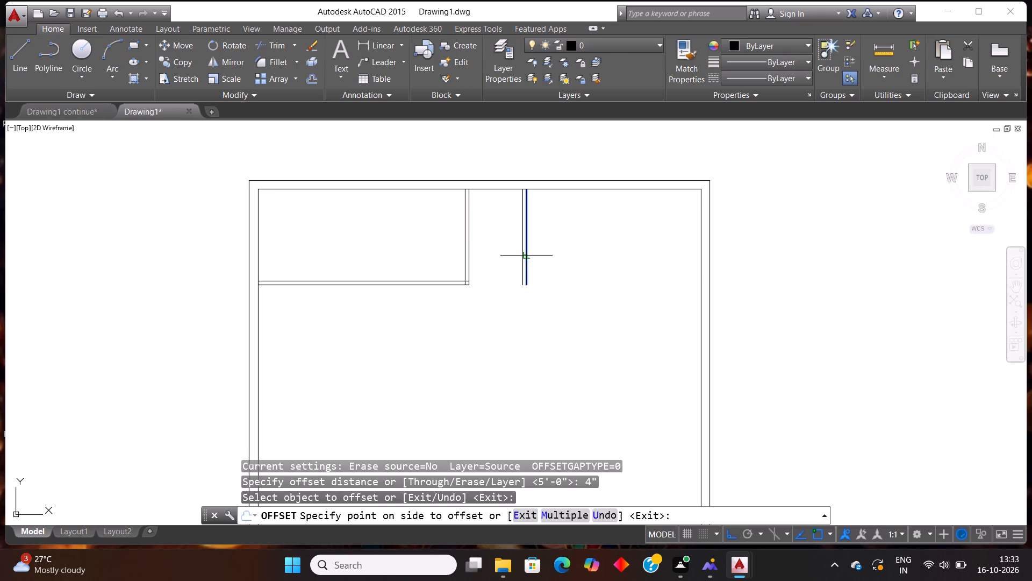
left_click(585, 233)
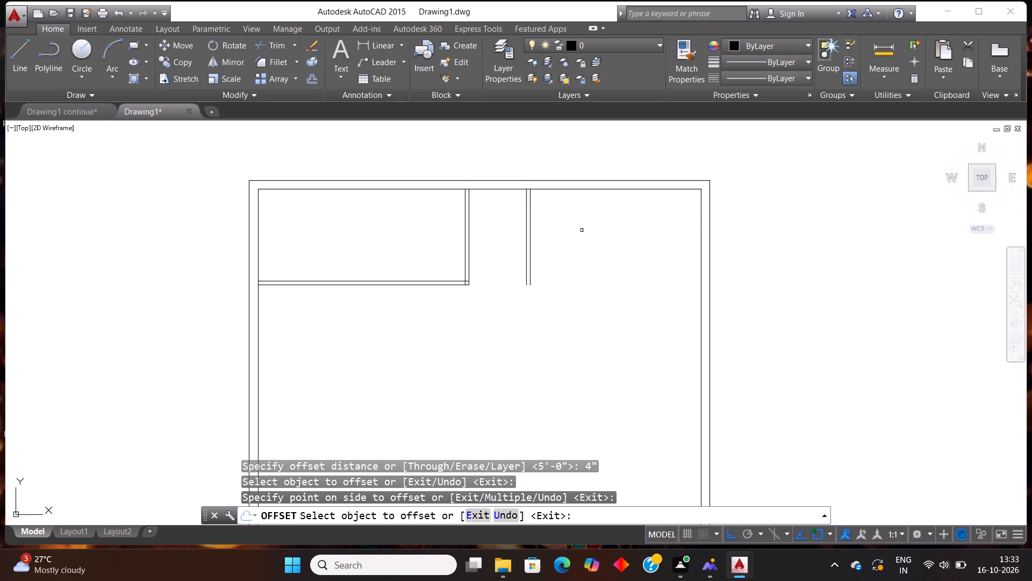
key("Escape")
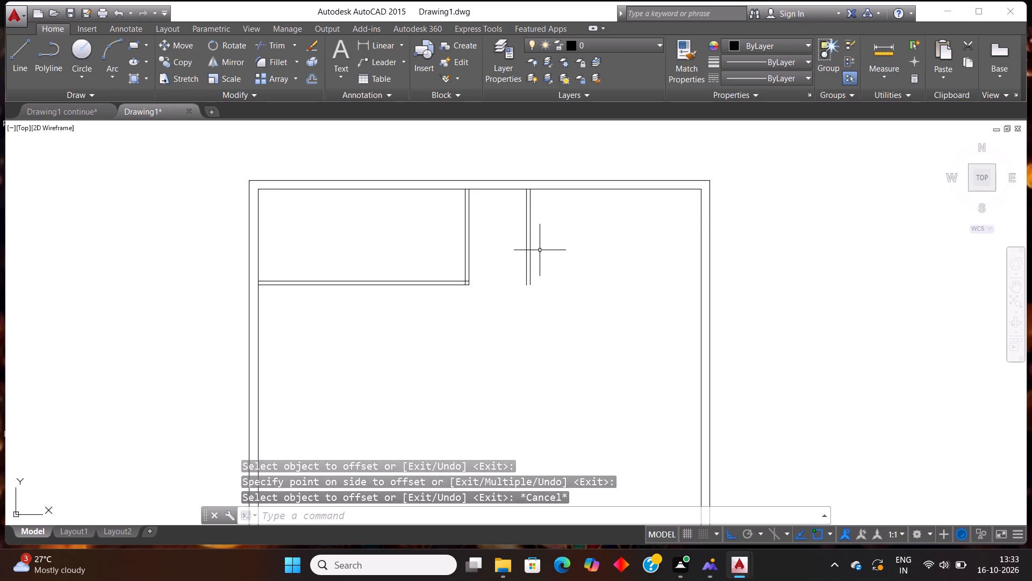
Trim the top wall's inner line between the two faces of each vertical partition to open both wall junctions.
type("tr")
key("Return")
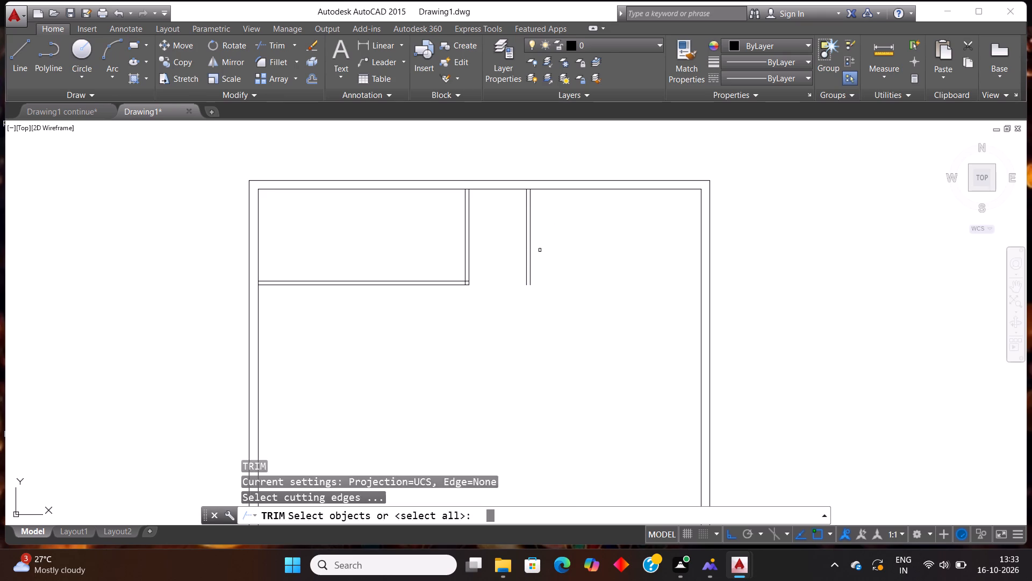
key("Return")
scroll(540, 250, "up", 1)
scroll(446, 154, "up", 3)
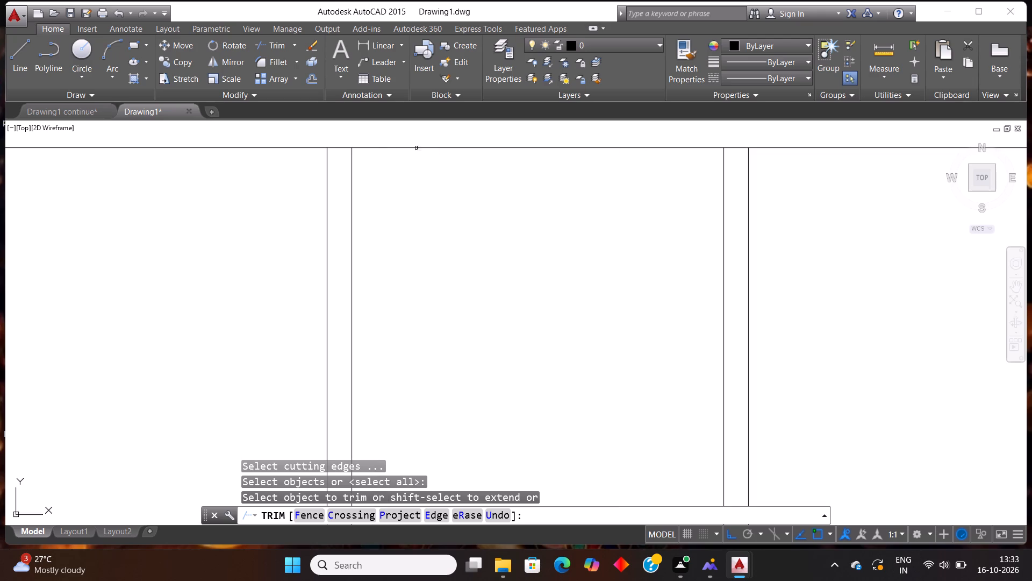
left_click(339, 154)
left_click(333, 130)
scroll(454, 238, "down", 3)
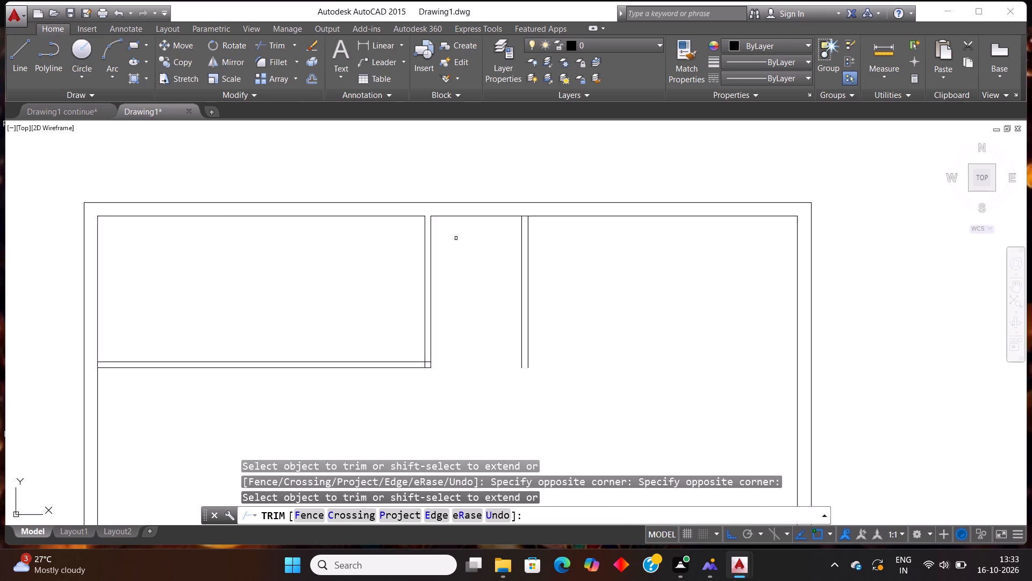
scroll(456, 238, "down", 1)
scroll(521, 214, "up", 3)
scroll(445, 245, "up", 2)
left_click(436, 272)
left_click(437, 246)
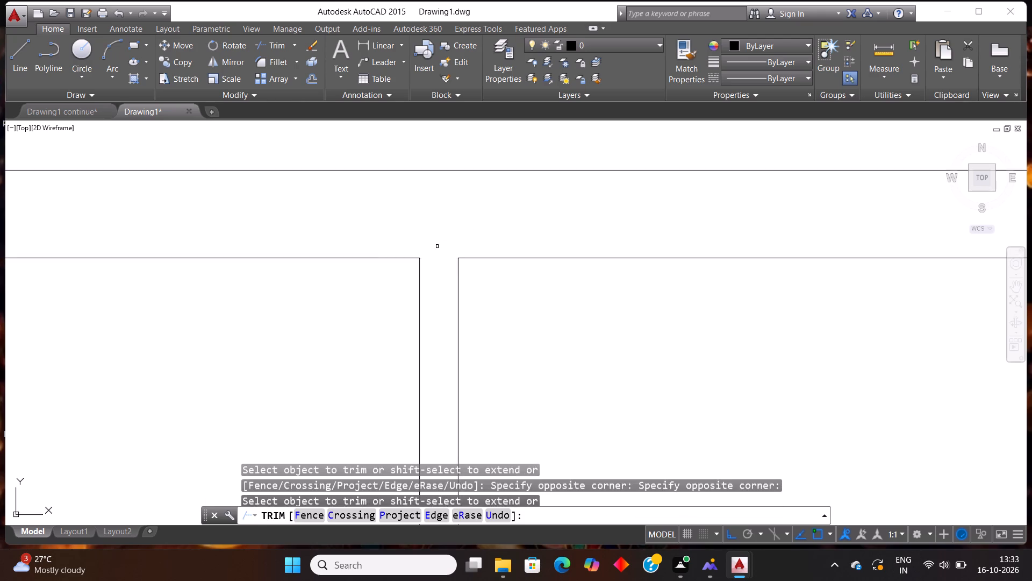
Trim the overlapping inner line ends where the upper-left room's vertical and horizontal partitions meet, leaving a clean corner.
scroll(485, 246, "down", 4)
scroll(428, 351, "down", 2)
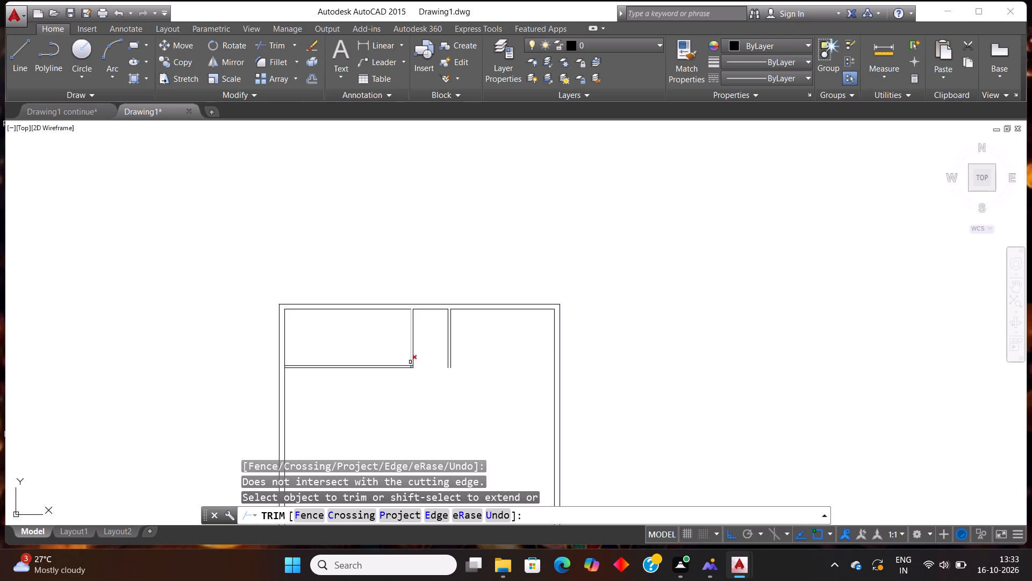
scroll(410, 360, "up", 3)
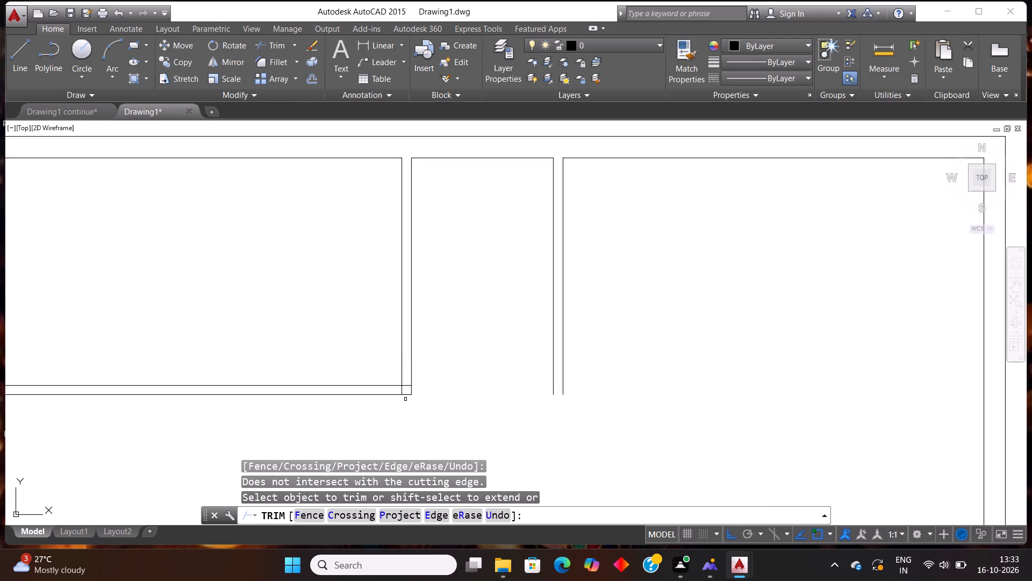
scroll(405, 399, "up", 2)
left_click(403, 373)
left_click(403, 349)
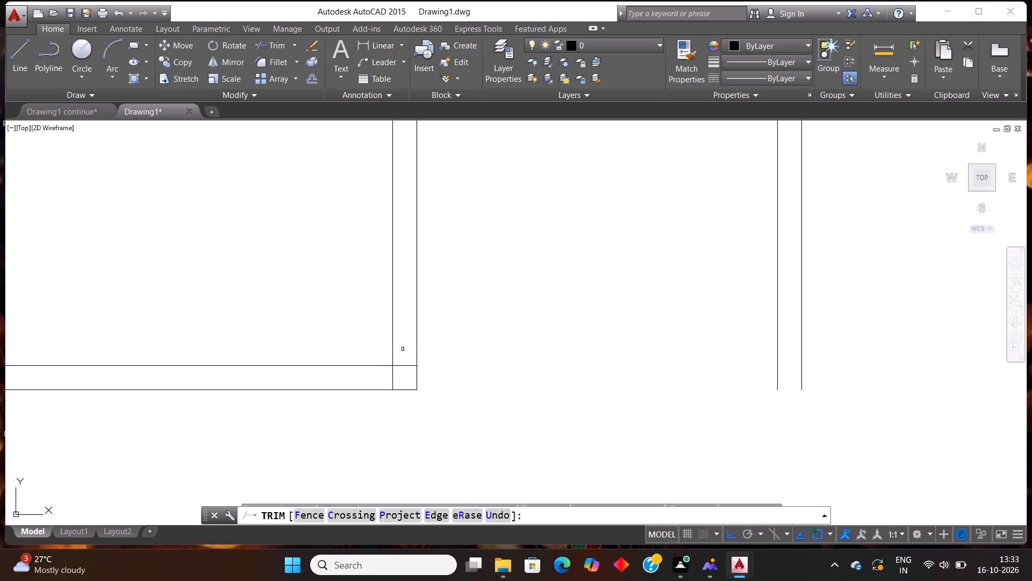
left_click(400, 379)
left_click(377, 374)
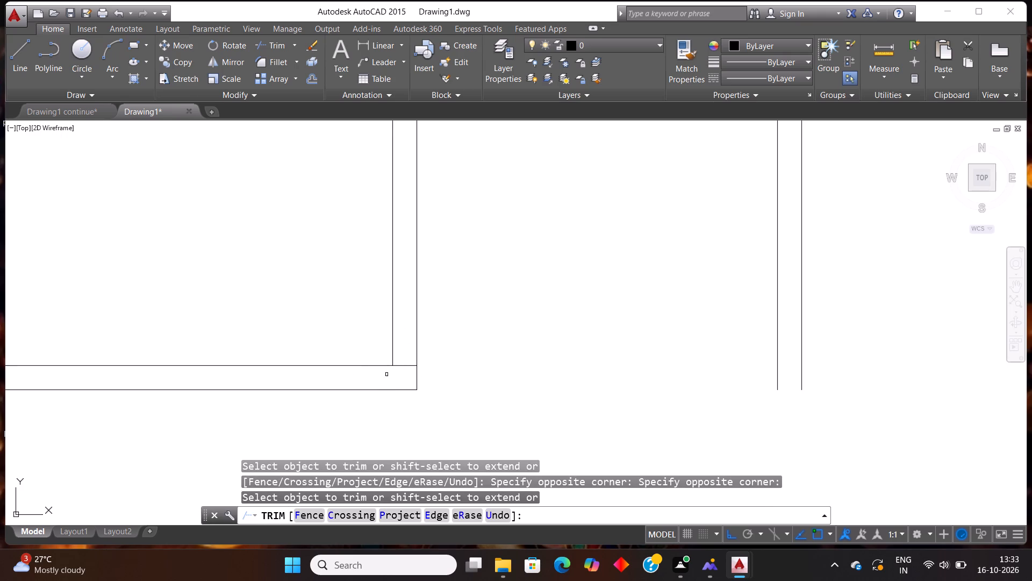
left_click(403, 372)
left_click(405, 332)
scroll(405, 334, "down", 3)
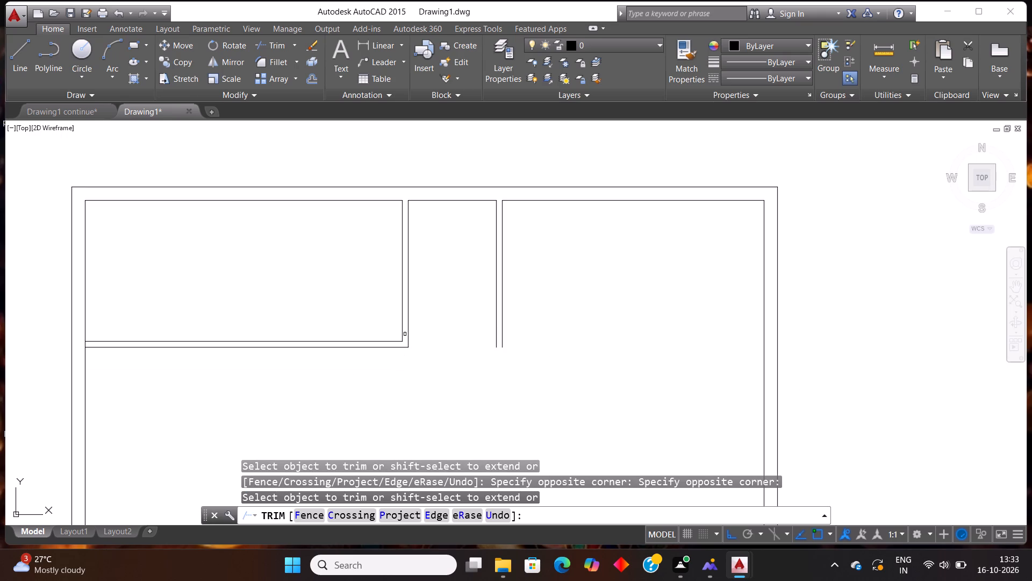
key("Escape")
Offset the top wall's inner line between the two vertical partitions 6' downward to start a short horizontal partition.
scroll(406, 333, "down", 2)
scroll(404, 260, "up", 2)
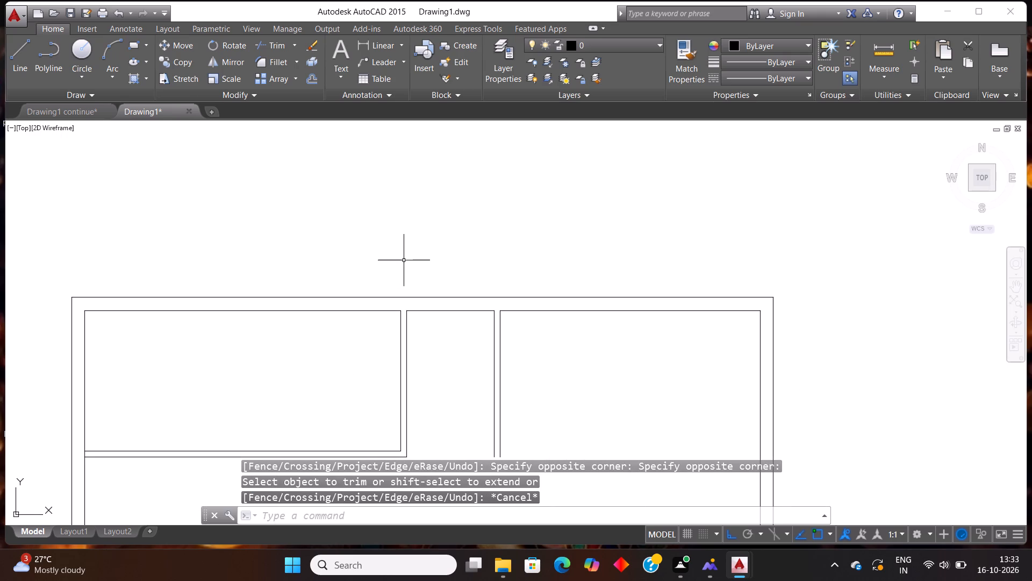
type("off")
key("Return")
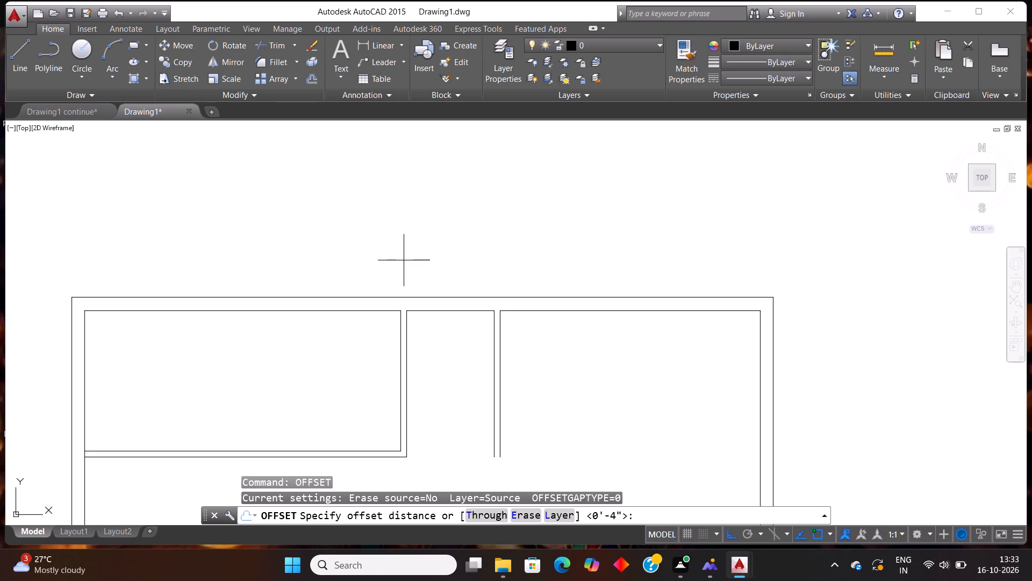
type("6'")
key("Return")
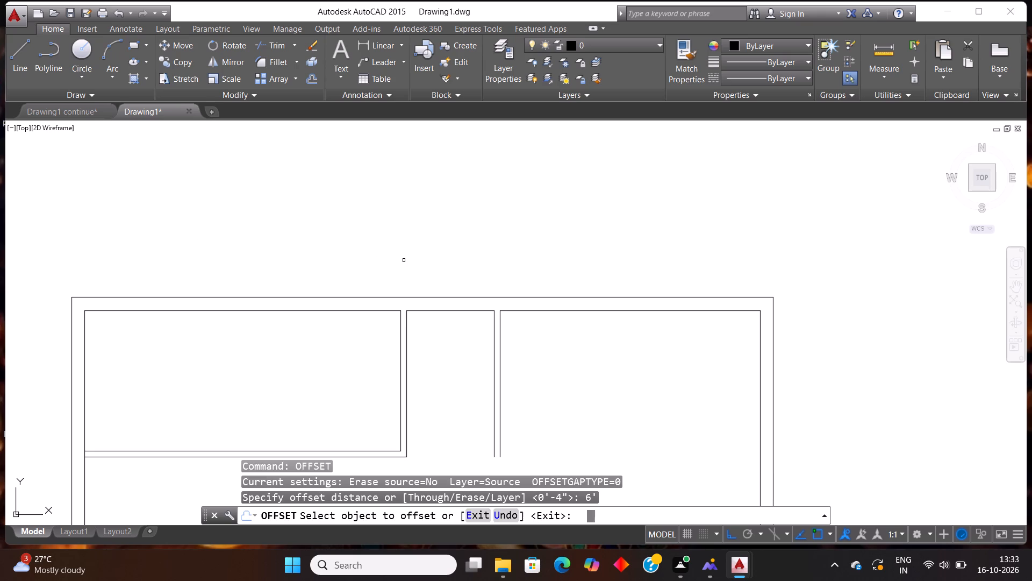
scroll(386, 273, "down", 1)
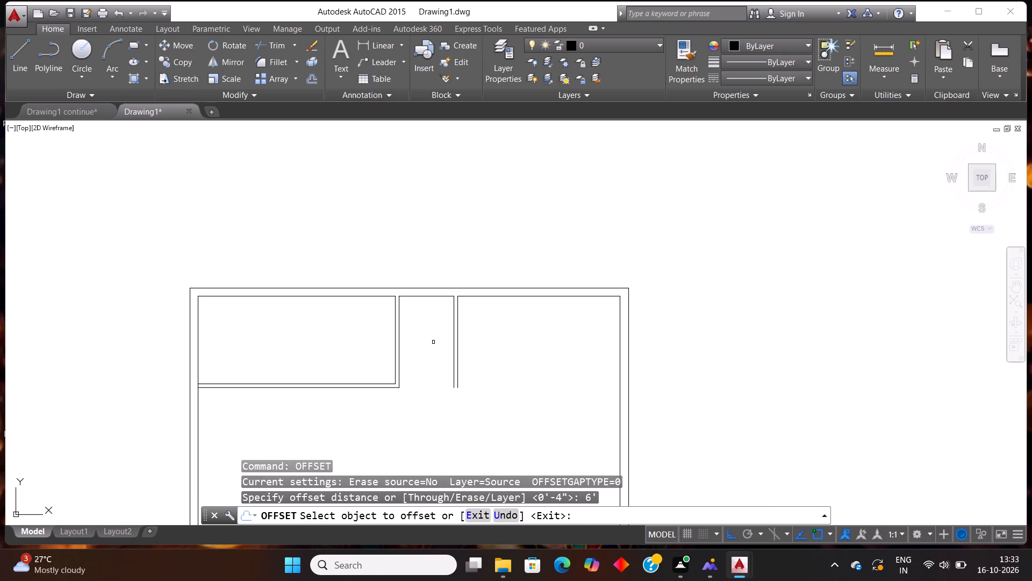
scroll(429, 336, "up", 1)
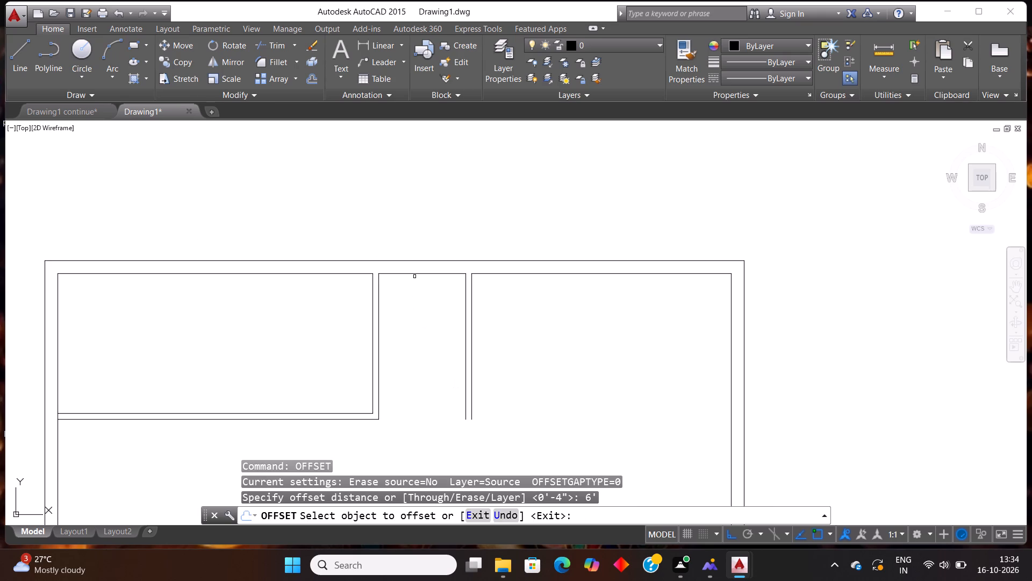
left_click(416, 273)
left_click(424, 405)
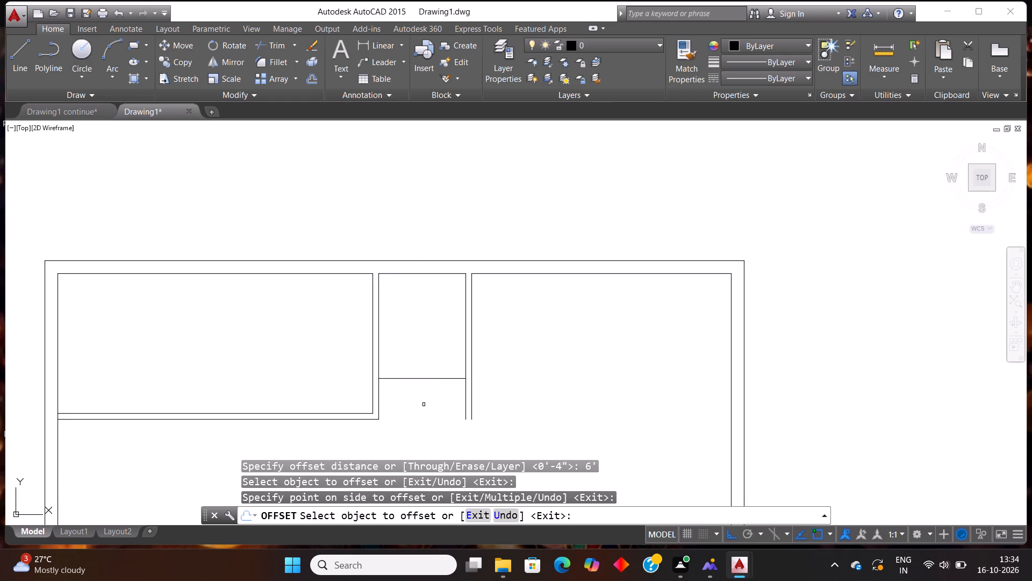
key("Escape")
Offset the short horizontal partition line 4" downward to give the partition its thickness.
type("off")
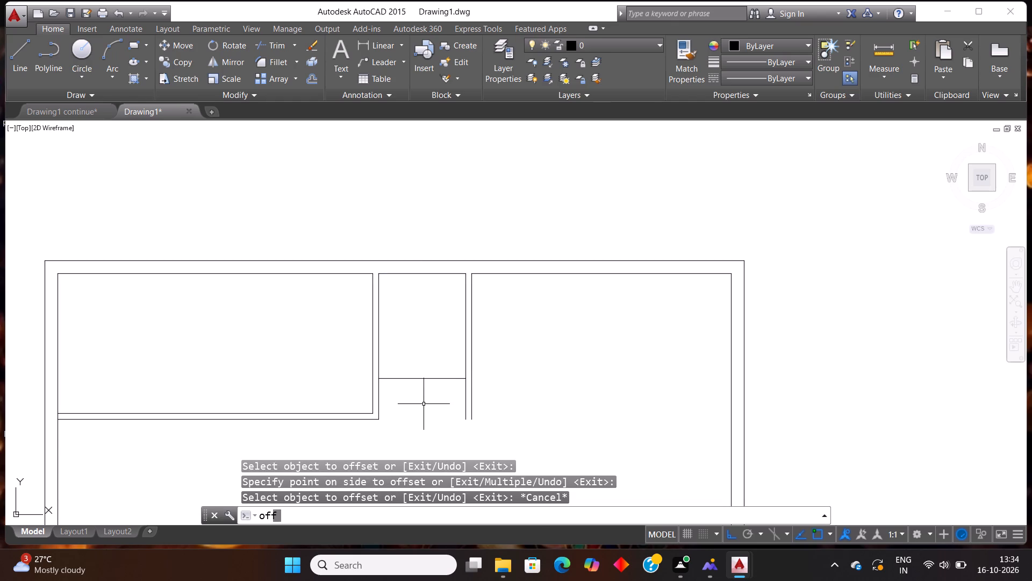
key("Return")
type("4\"")
key("Return")
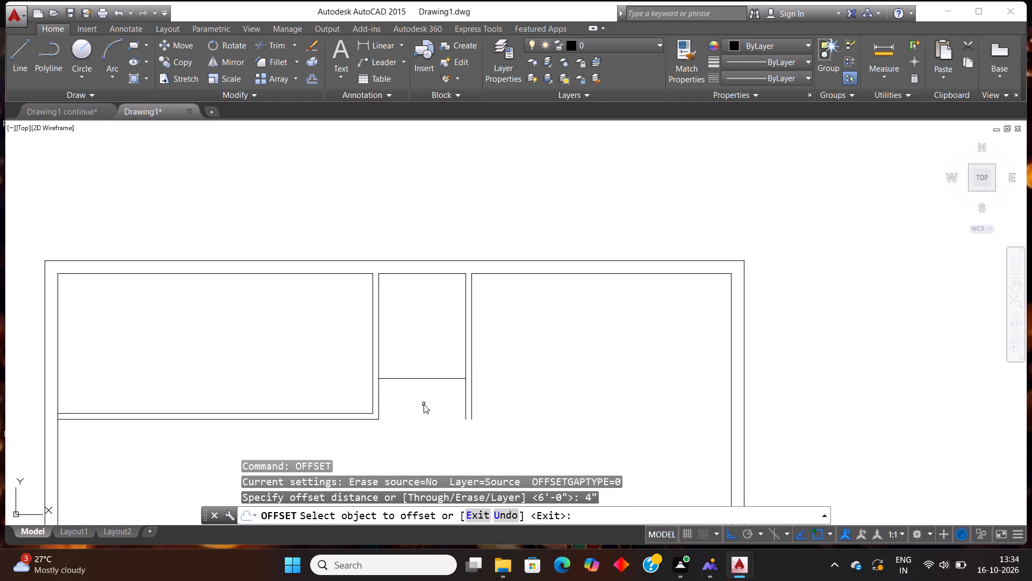
left_click(426, 380)
left_click(432, 407)
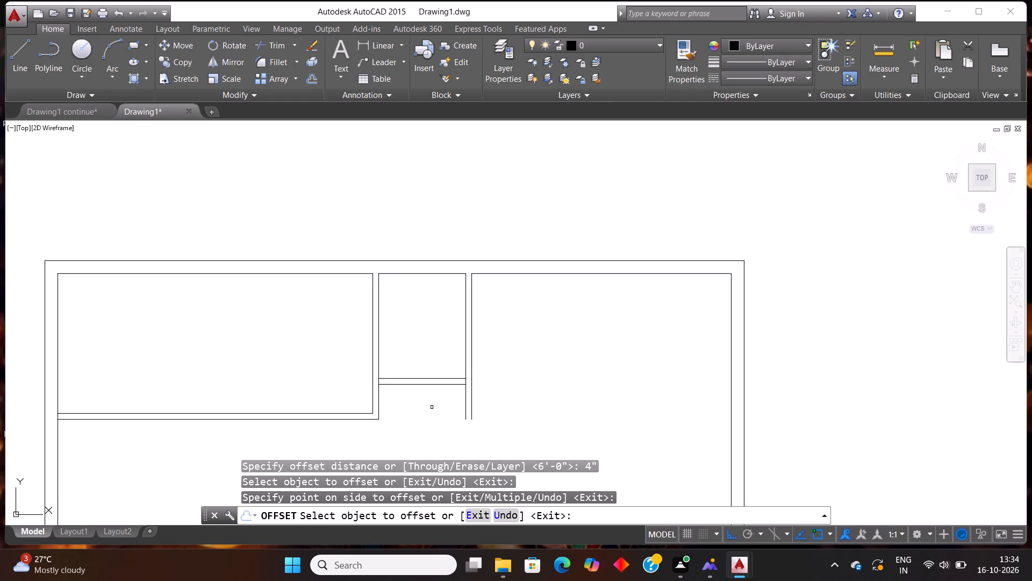
key("Escape")
Trim the adjoining vertical partition faces between the short horizontal partition's two lines, opening the junctions at both ends.
type("tr")
key("Return")
key("Return")
scroll(378, 399, "up", 3)
left_click(378, 363)
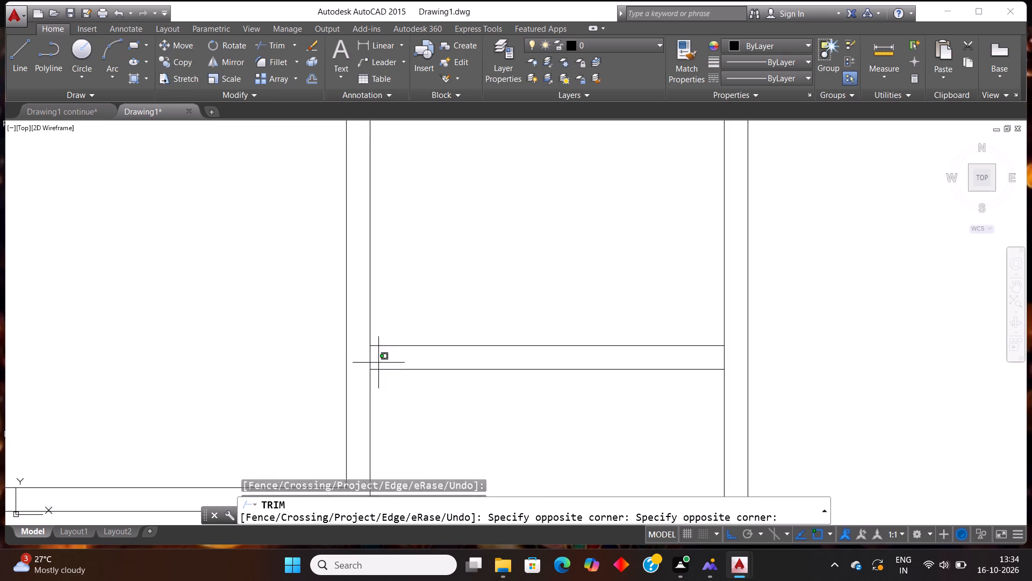
left_click(367, 359)
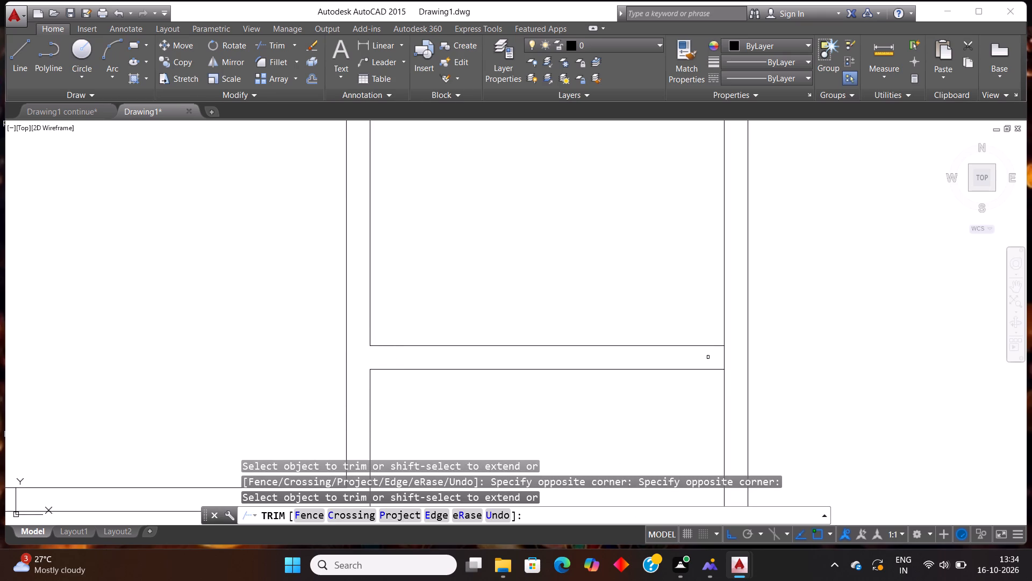
left_click(708, 357)
left_click(733, 353)
scroll(641, 405, "down", 2)
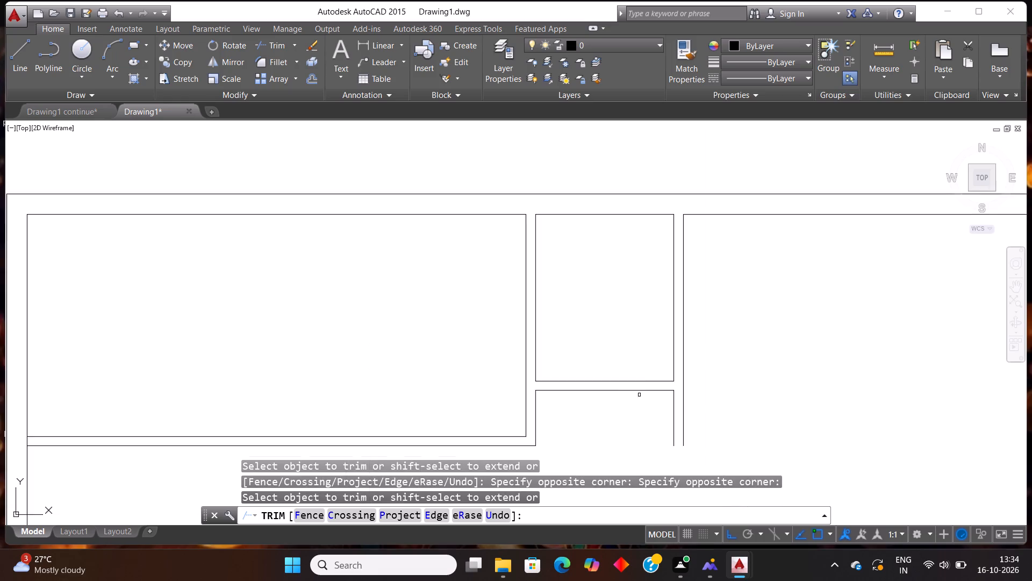
scroll(634, 388, "down", 1)
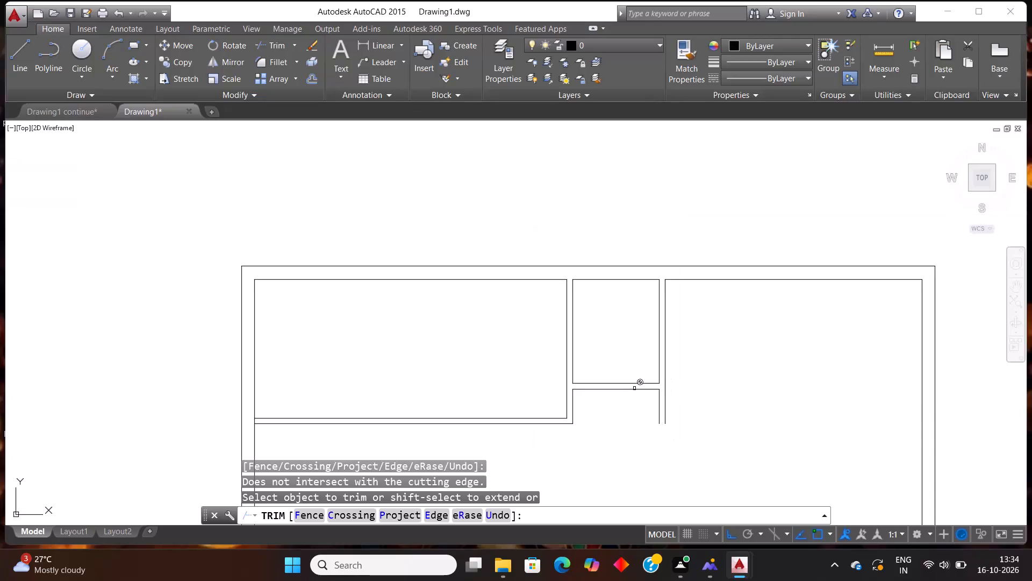
scroll(621, 381, "down", 1)
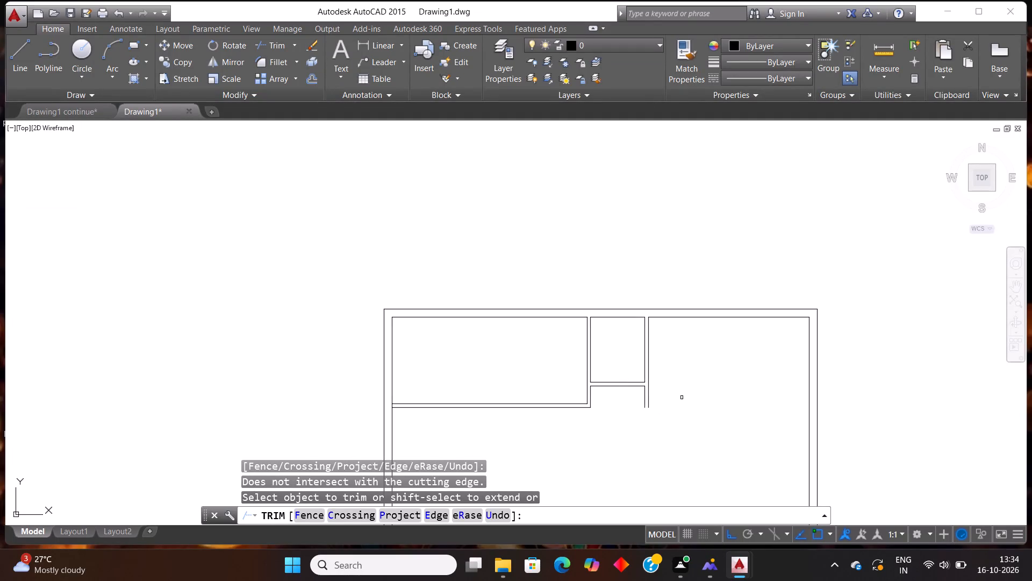
key("Escape")
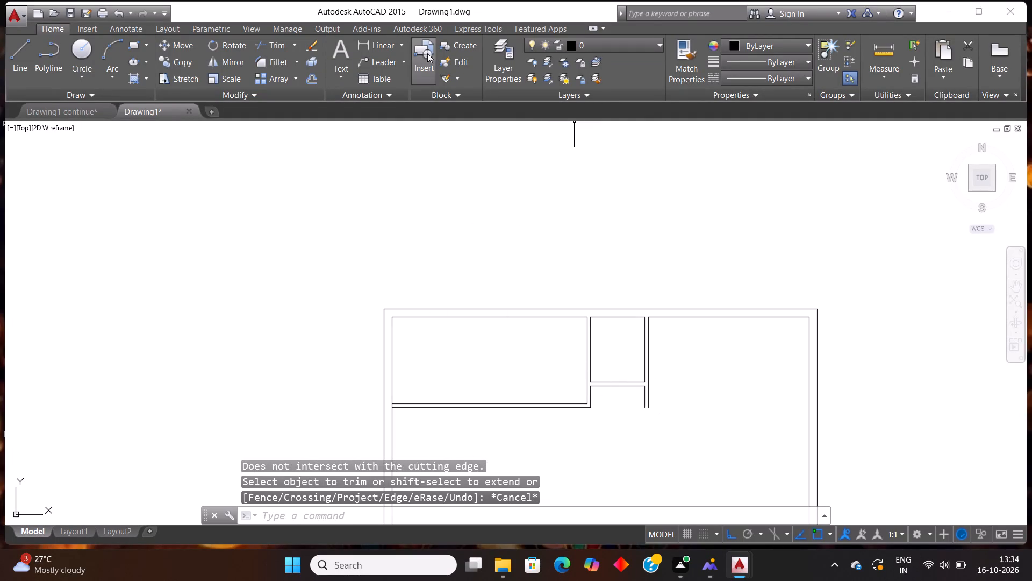
Measure the clear width between the second vertical partition and the right outer wall along the top wall's inner line.
left_click(356, 47)
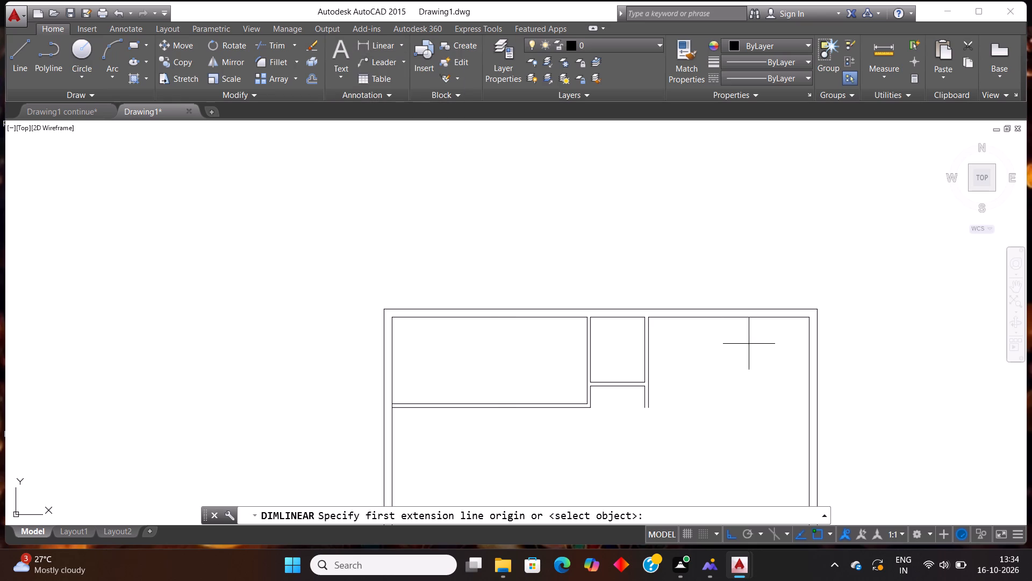
scroll(743, 343, "up", 1)
left_click(591, 303)
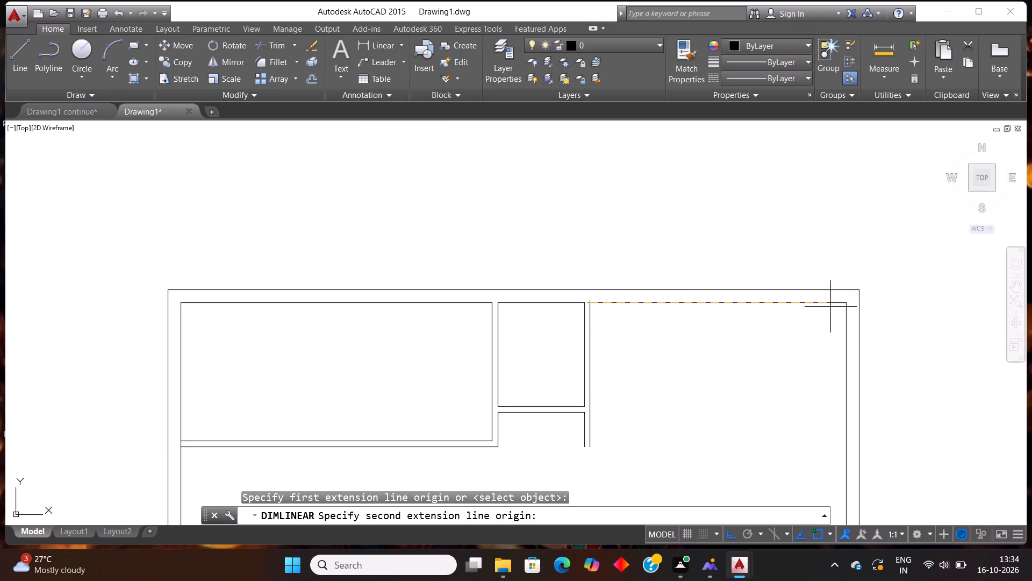
left_click(844, 303)
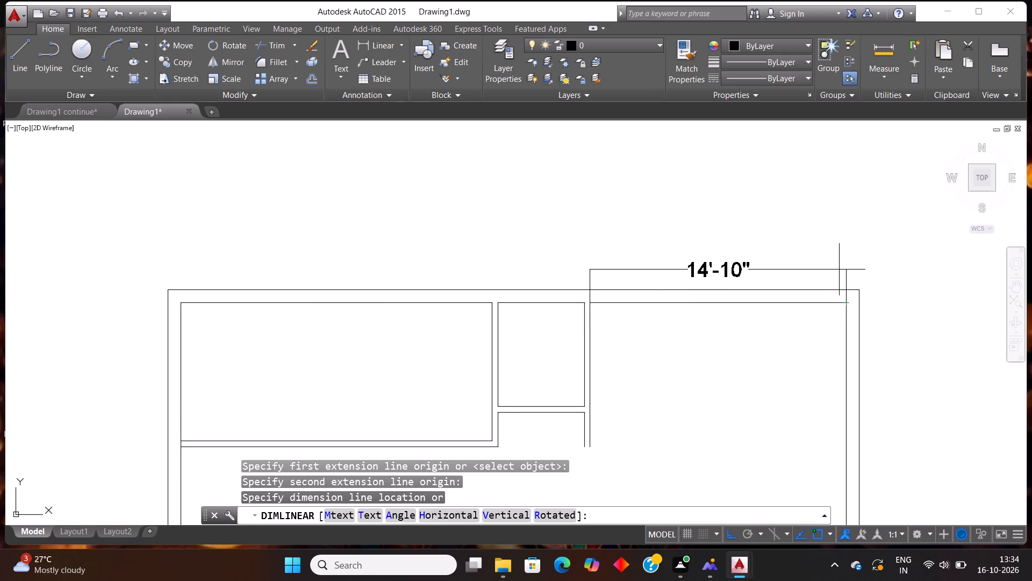
key("Escape")
Offset the top wall's inner line in the upper-right bay 5' downward to start a horizontal partition.
type("off")
key("Return")
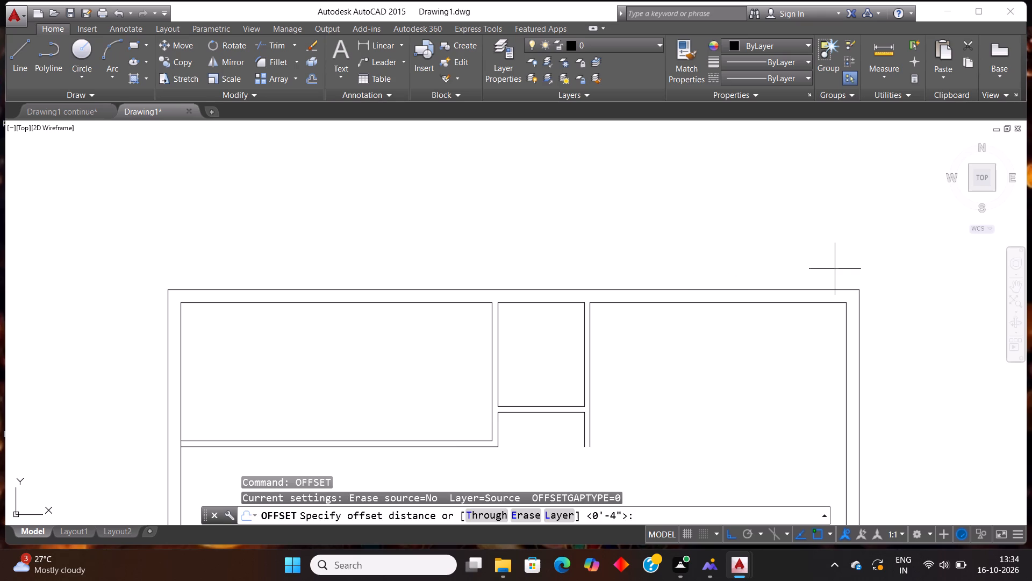
type("5'")
key("Return")
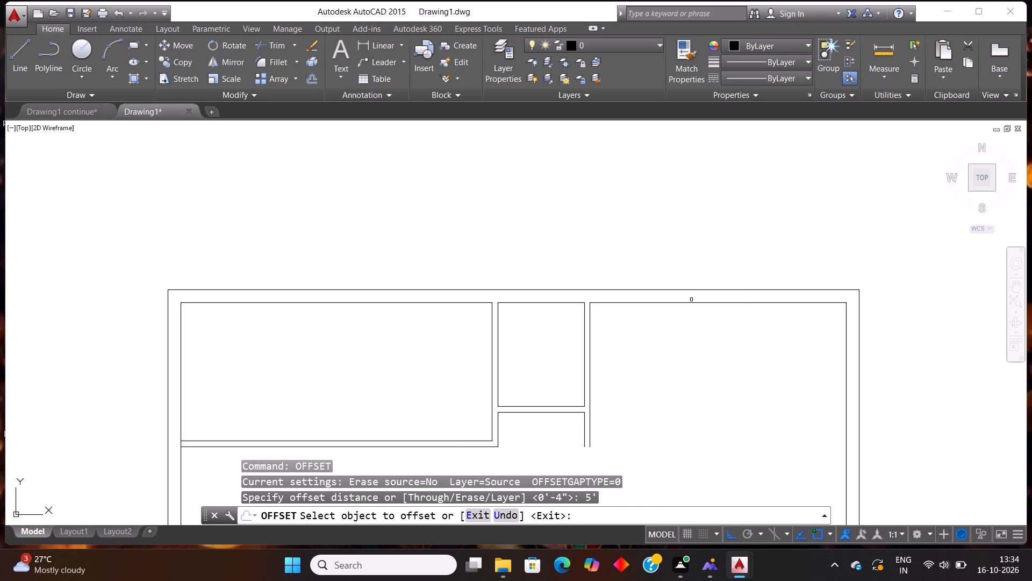
left_click(690, 302)
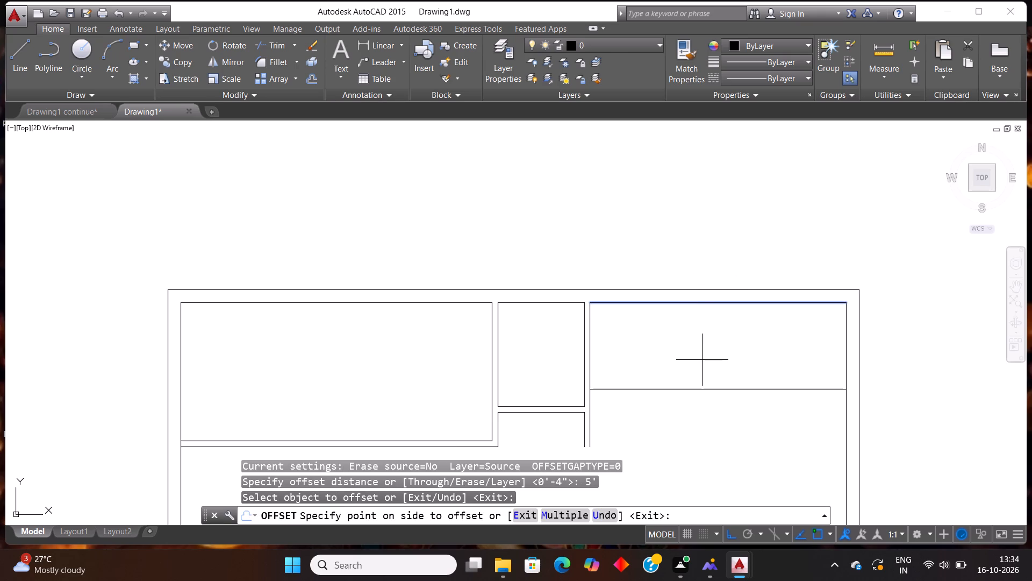
left_click(702, 359)
scroll(704, 357, "down", 1)
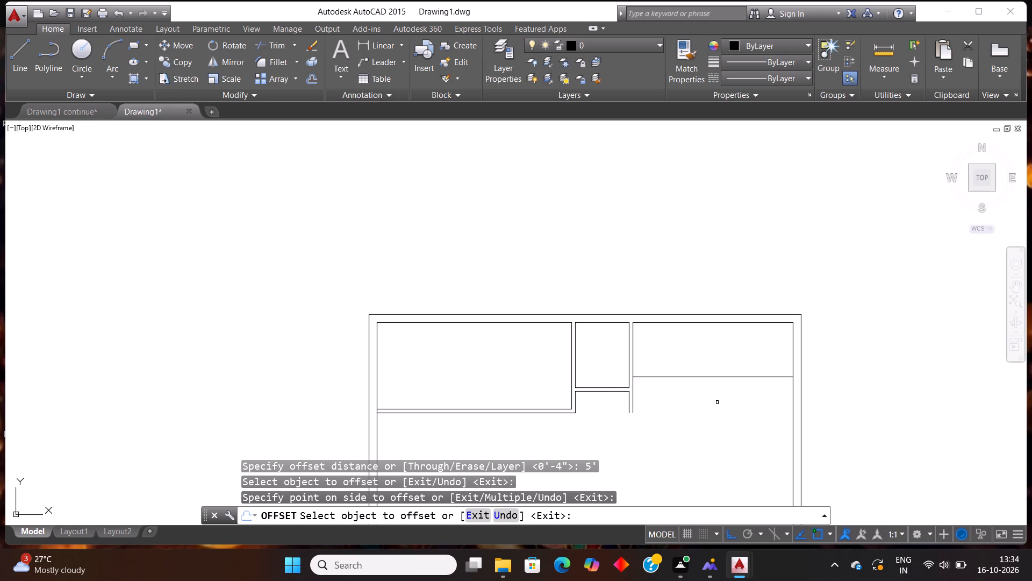
key("Escape")
Offset the upper-right horizontal partition line 4" downward to give the partition its thickness.
type("off")
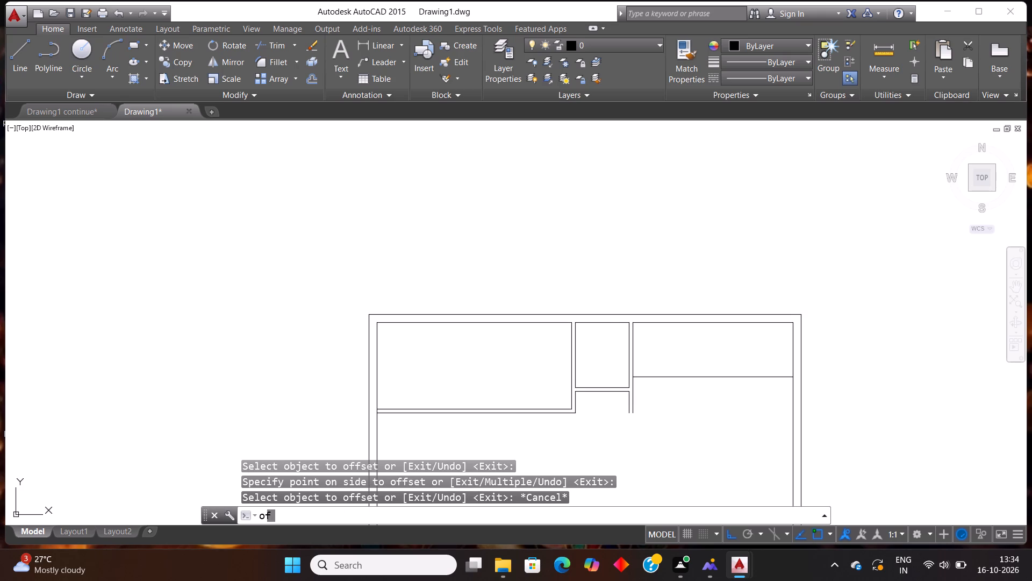
key("Return")
type("4'")
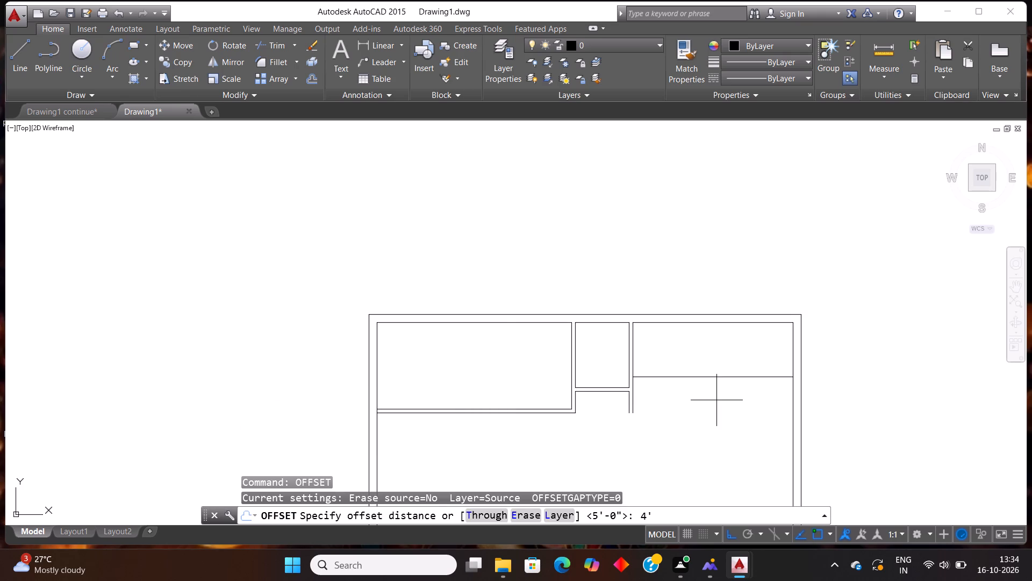
key("BackSpace")
key("shift+quotedbl")
key("Return")
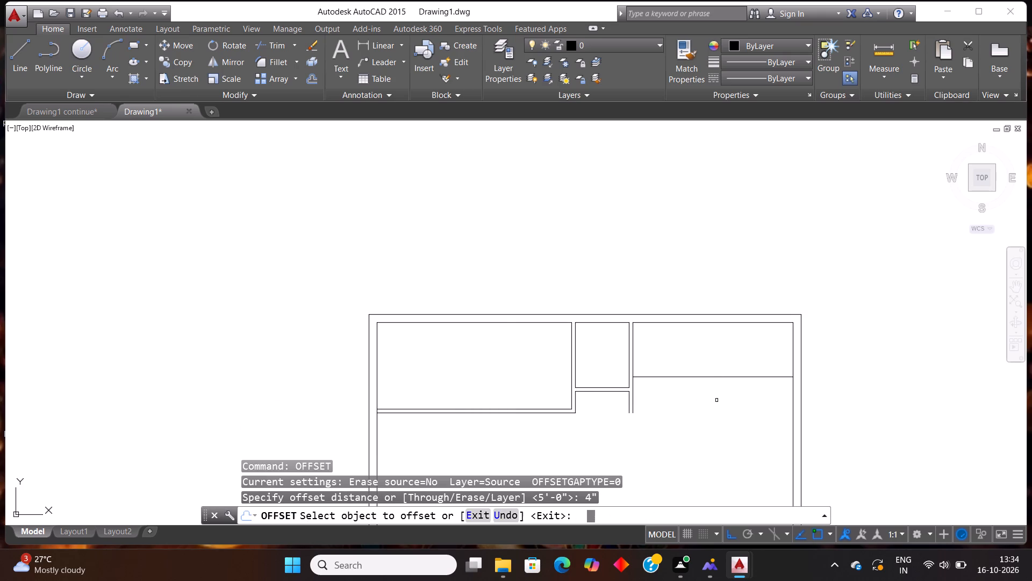
scroll(662, 388, "up", 1)
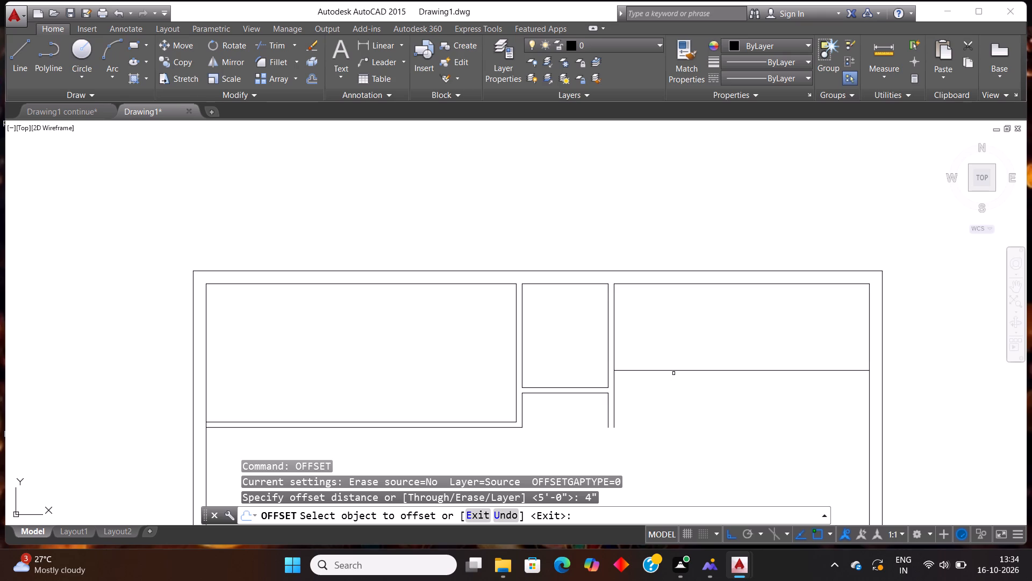
left_click(674, 370)
left_click(687, 418)
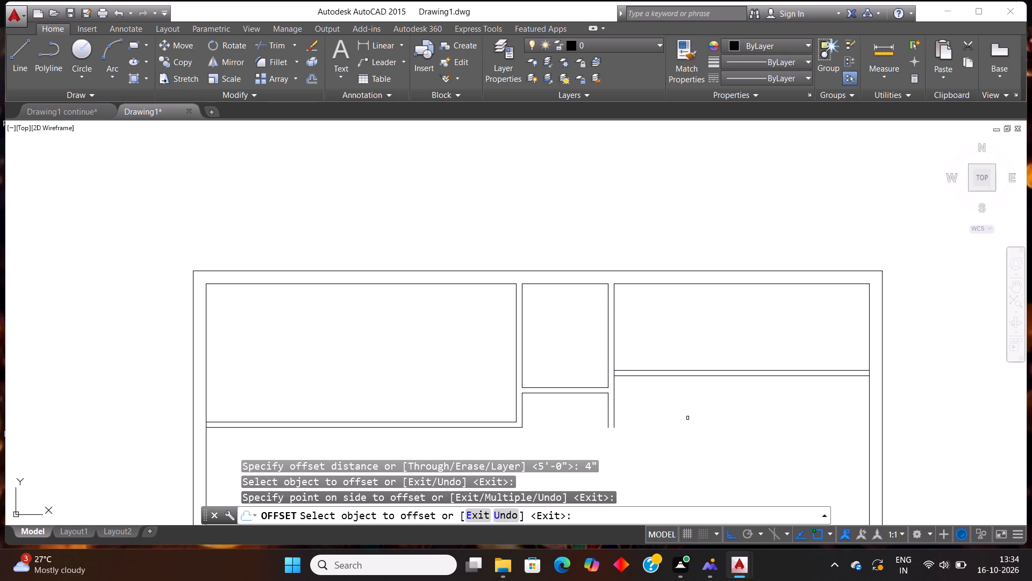
key("Escape")
Trim the vertical partition face and the right wall's inner line between the new partition's two lines, opening both junctions.
type("tr")
key("Return")
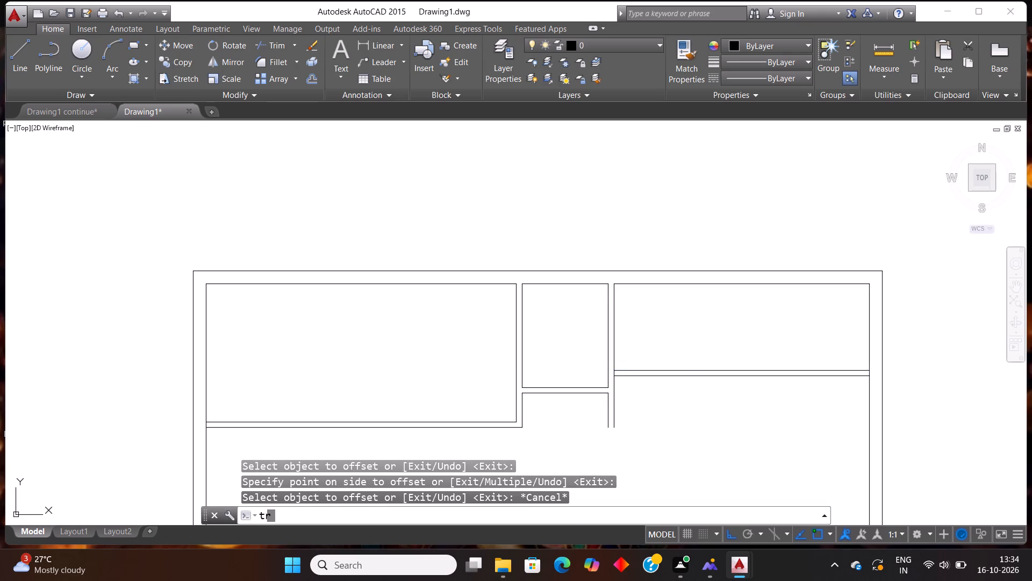
key("Return")
scroll(686, 407, "up", 2)
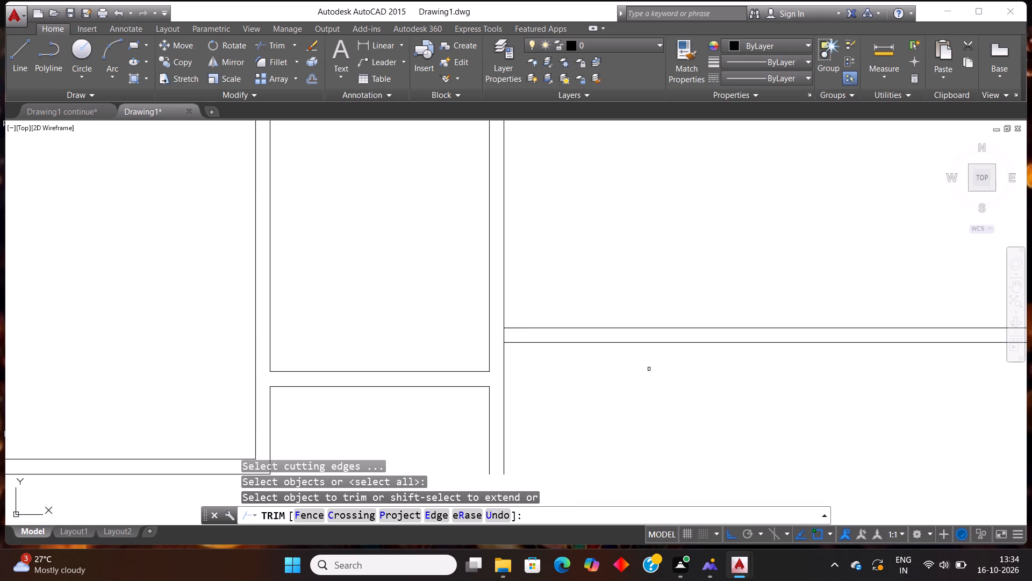
scroll(535, 343, "up", 1)
left_click(494, 331)
left_click(472, 333)
scroll(477, 332, "down", 3)
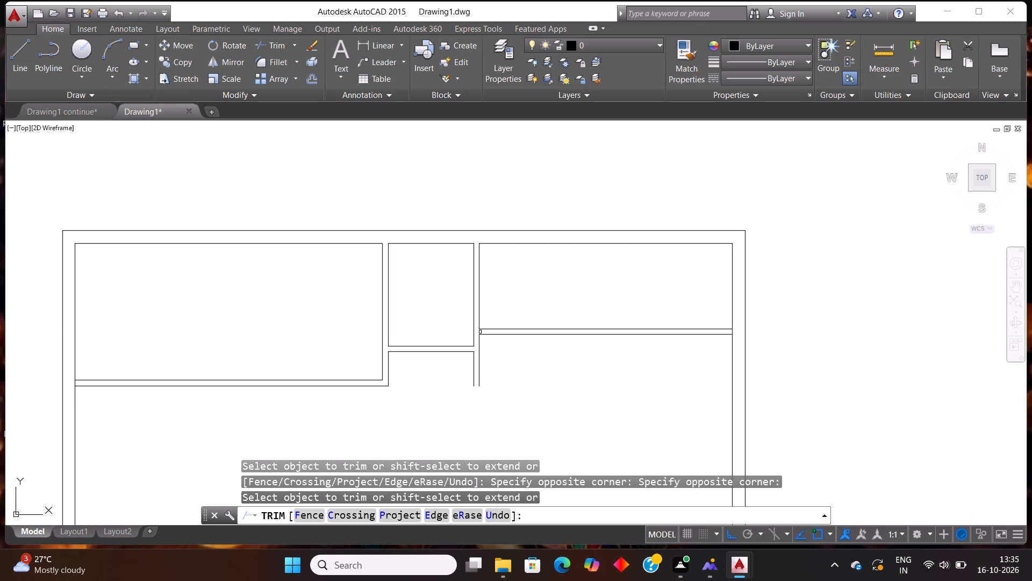
scroll(731, 322, "up", 5)
left_click(730, 370)
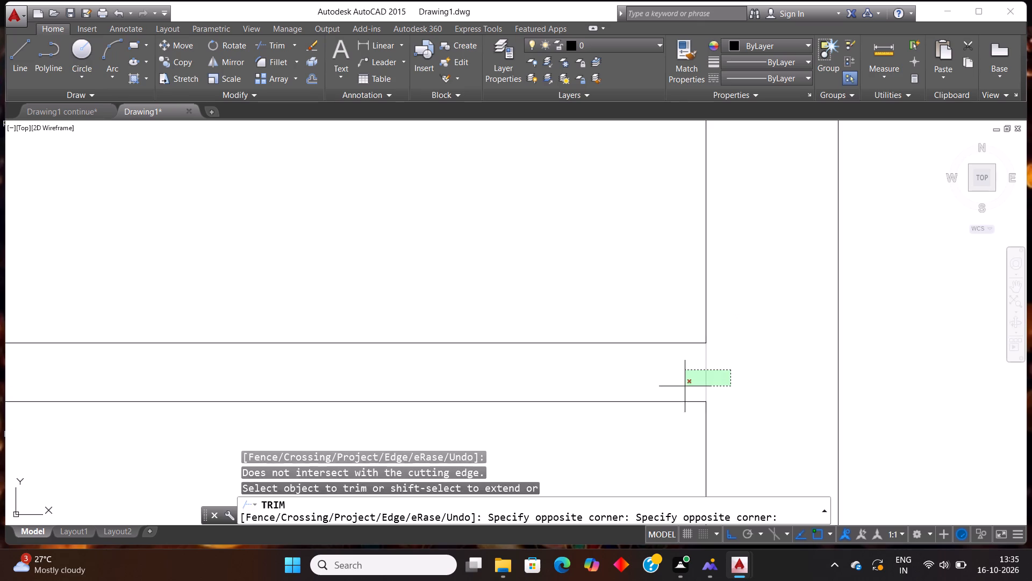
left_click(677, 381)
scroll(696, 351, "down", 4)
scroll(742, 348, "down", 1)
scroll(547, 314, "down", 2)
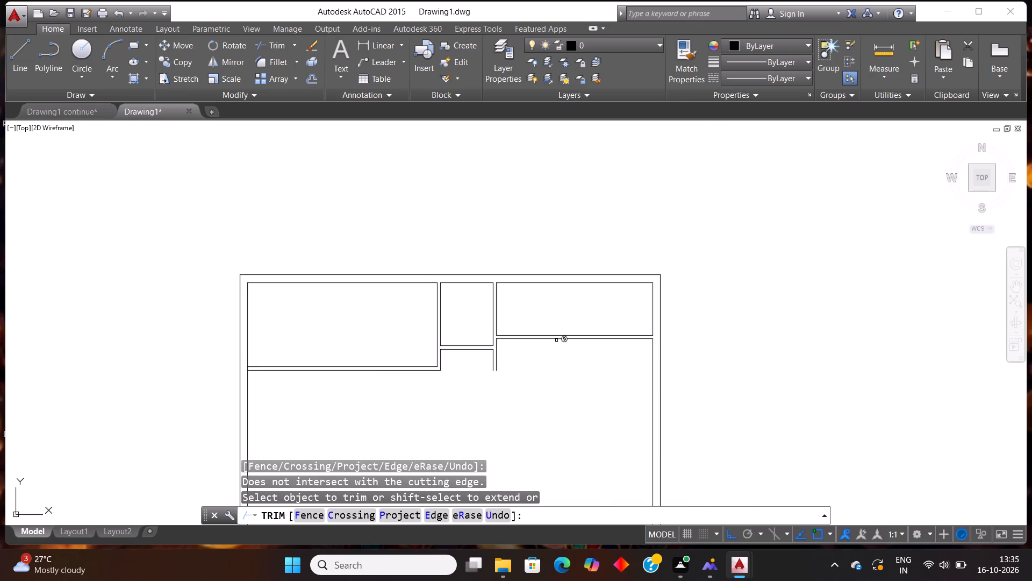
scroll(562, 356, "down", 4)
scroll(567, 405, "up", 3)
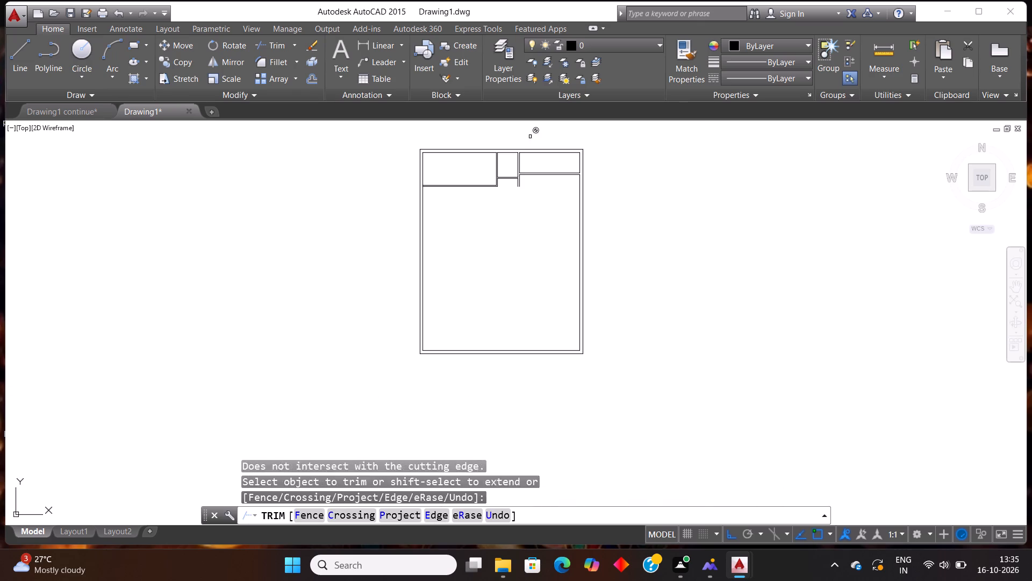
scroll(530, 136, "up", 2)
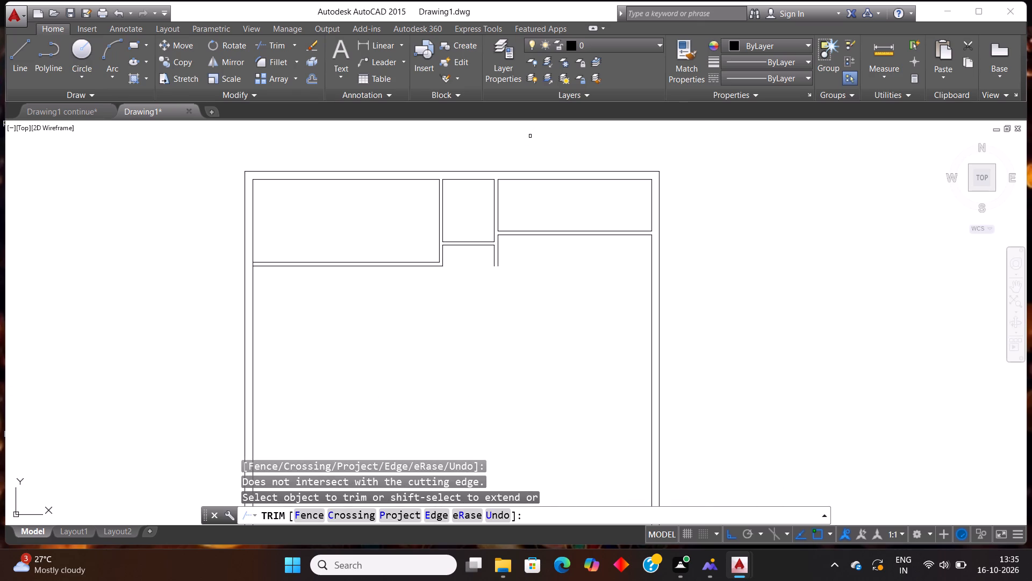
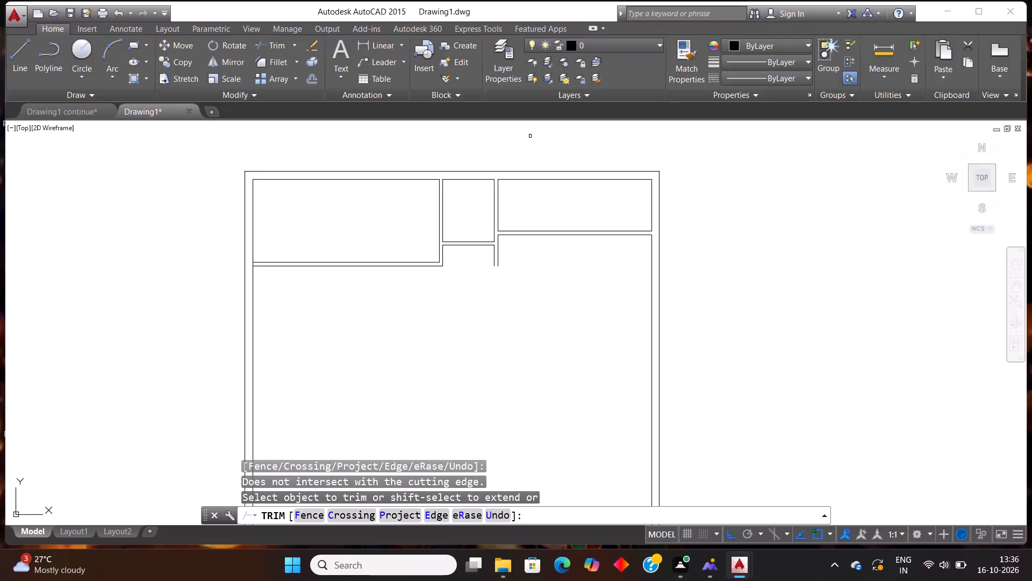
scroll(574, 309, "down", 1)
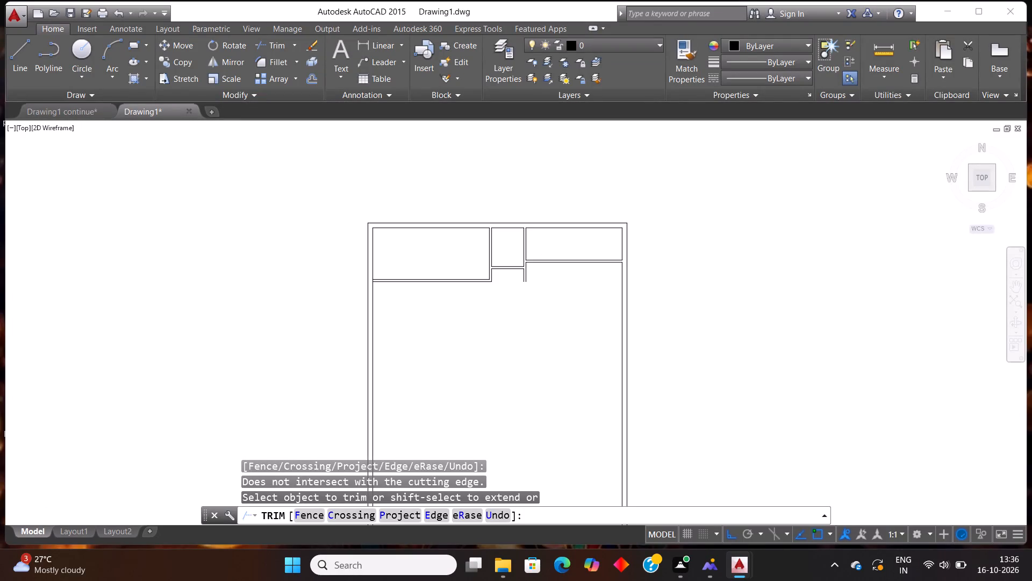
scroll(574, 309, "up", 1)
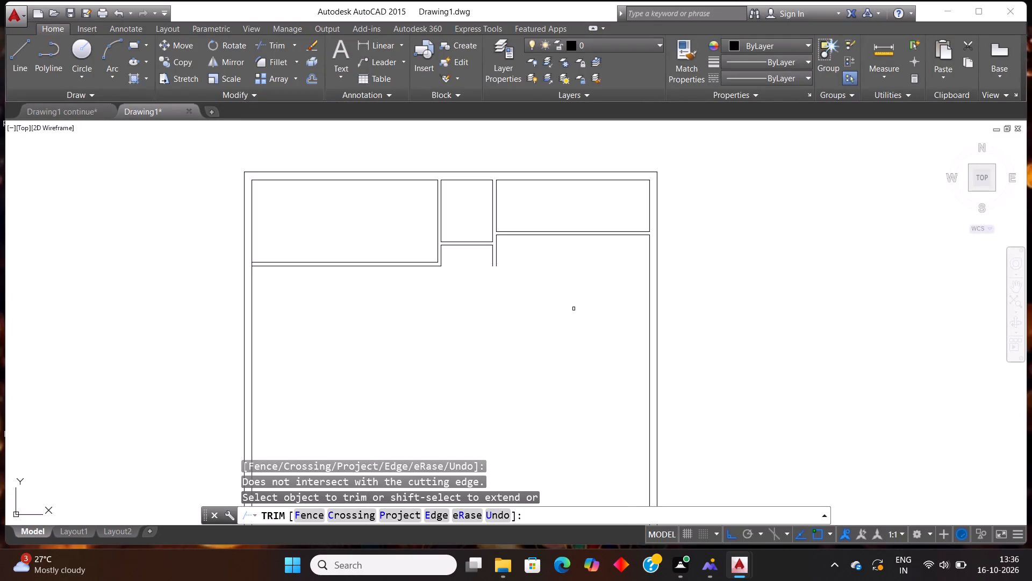
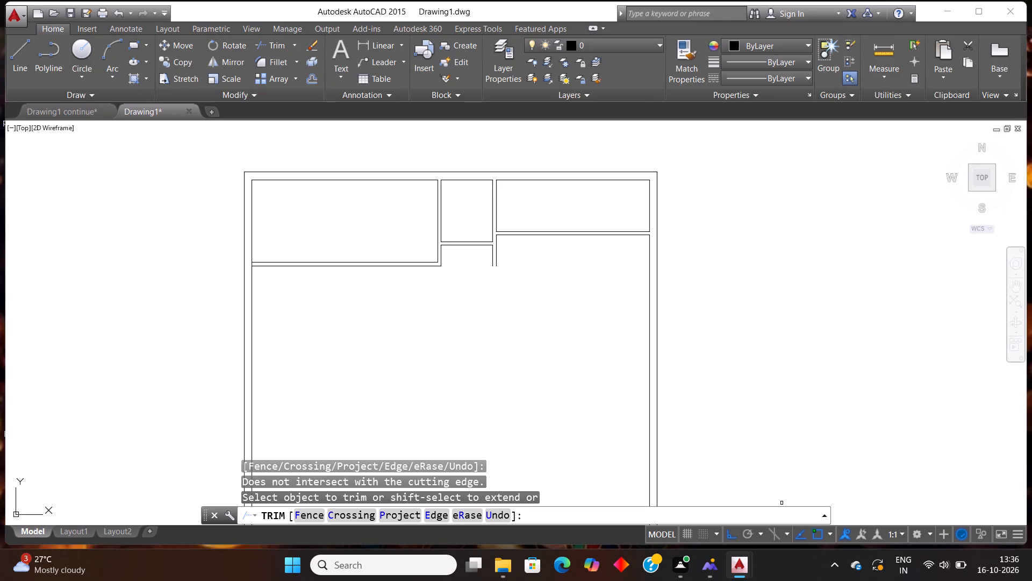
Trim the inner outer-wall line between the two partition lines where the upper-left room's bottom partition meets the left wall.
scroll(737, 538, "down", 1)
scroll(524, 352, "down", 1)
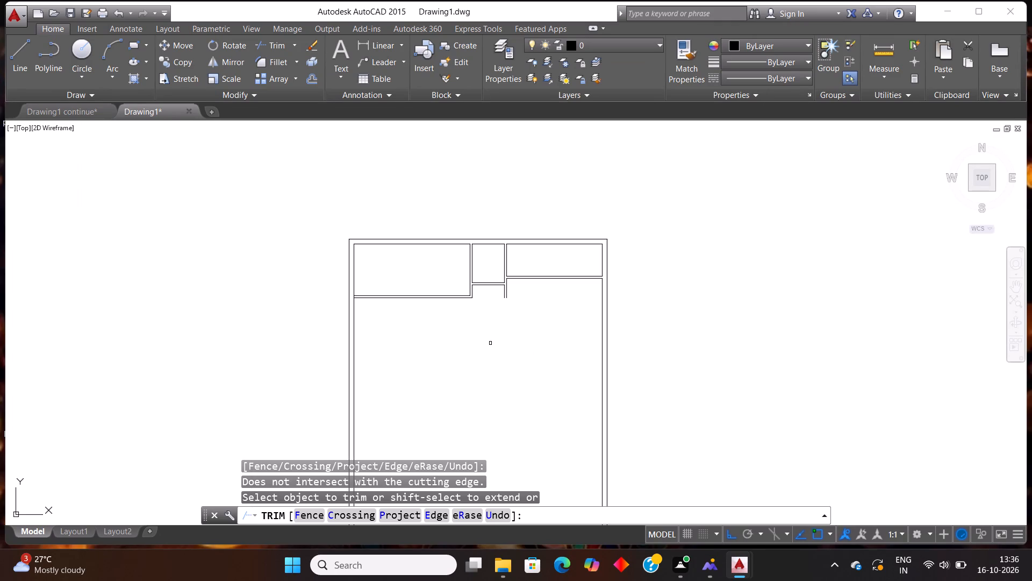
key("Escape")
scroll(483, 342, "up", 2)
scroll(484, 333, "down", 1)
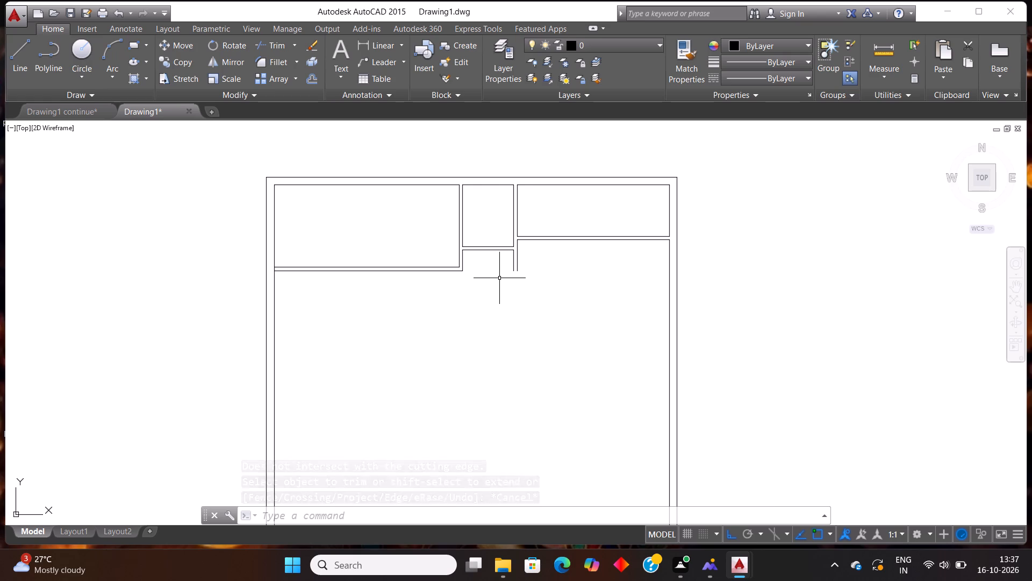
type("tr")
key("Return")
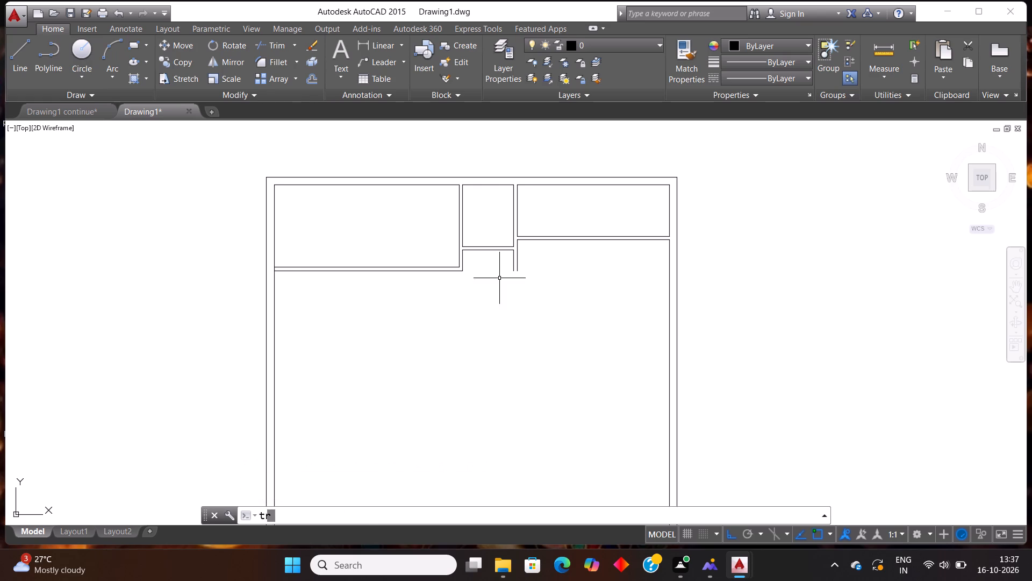
key("Return")
scroll(252, 258, "up", 2)
scroll(303, 298, "up", 2)
scroll(303, 253, "up", 2)
left_click(309, 292)
left_click(289, 285)
scroll(313, 284, "down", 2)
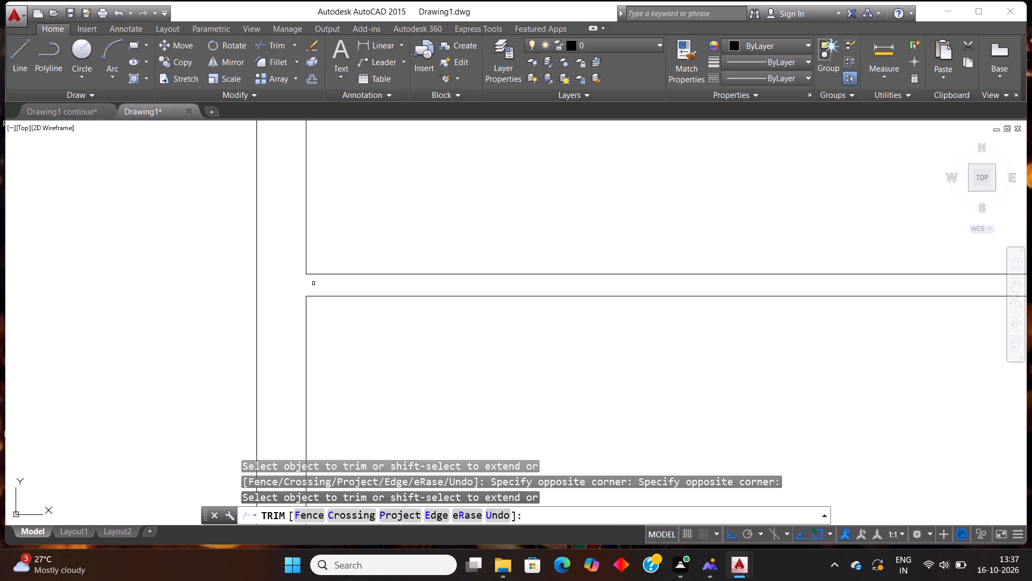
scroll(314, 284, "down", 1)
scroll(374, 274, "down", 4)
scroll(484, 296, "up", 1)
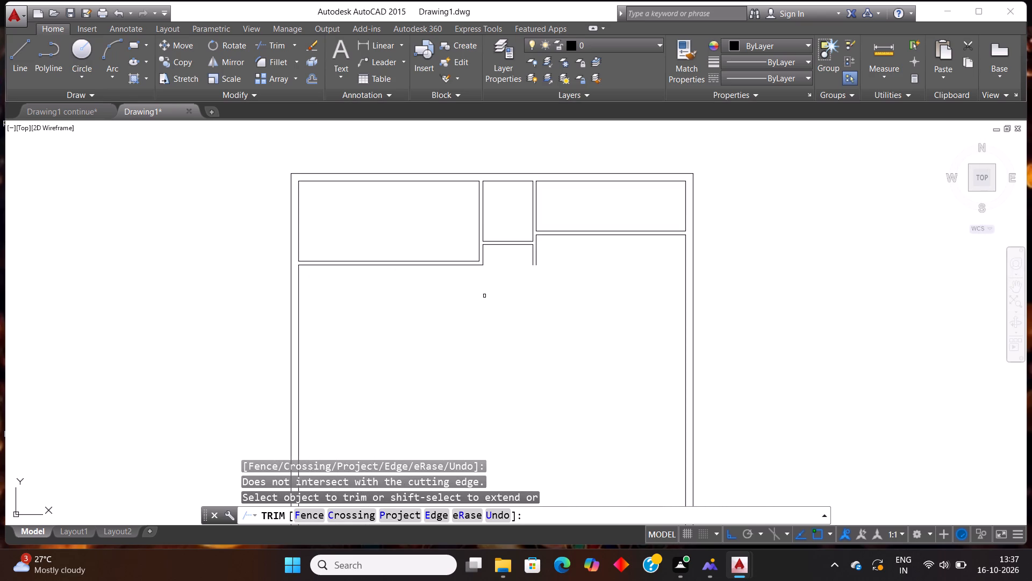
key("Escape")
Offset the inner line of the left outer wall 12' inward, below the upper-left room.
type("off")
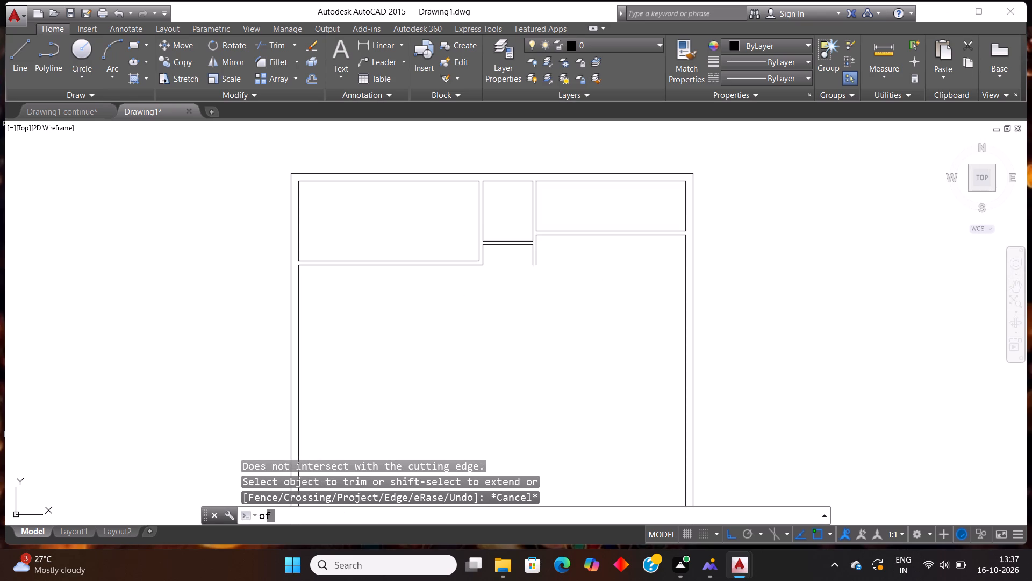
key("Return")
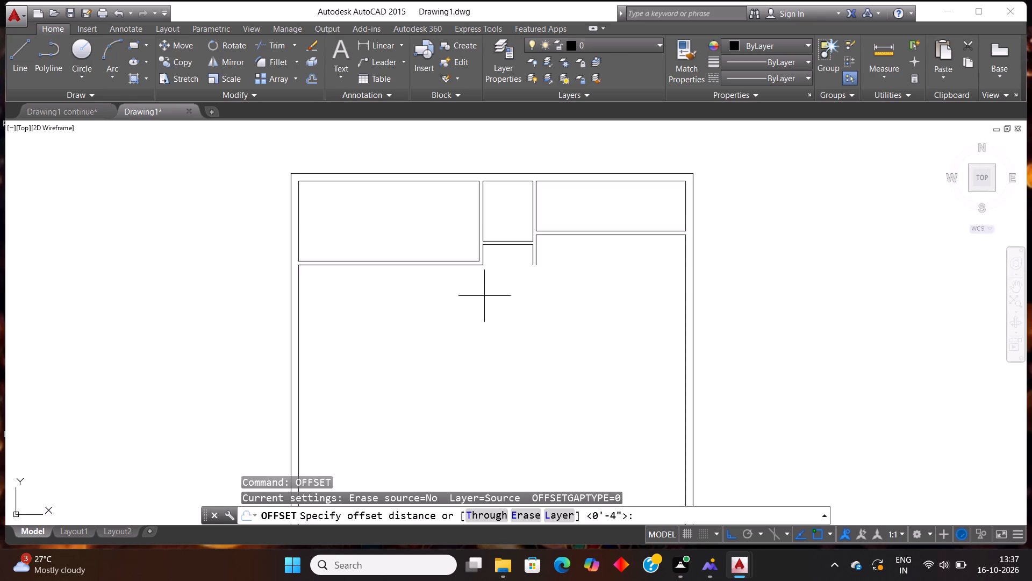
type("12'")
key("Return")
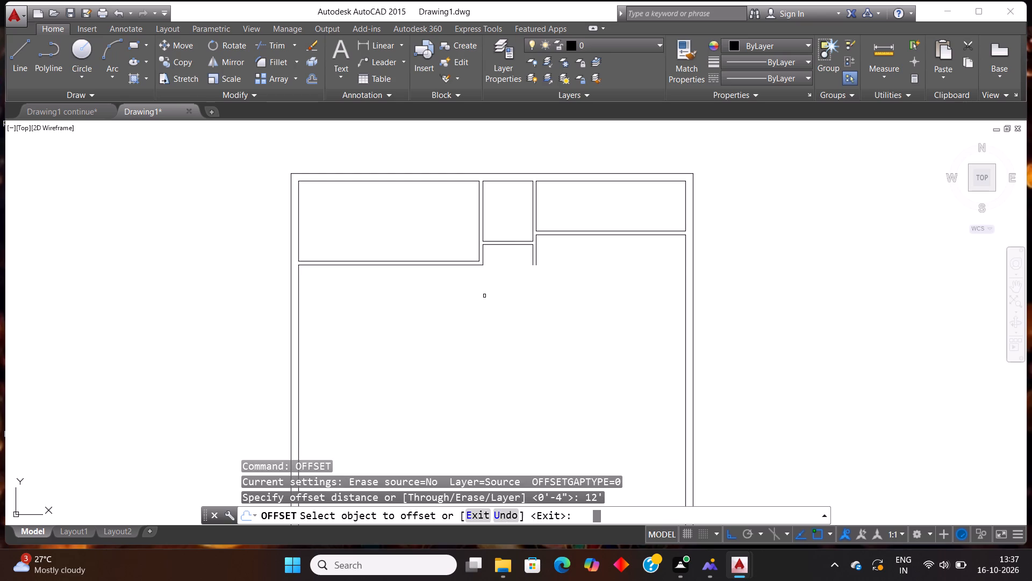
scroll(384, 216, "down", 2)
scroll(397, 301, "up", 1)
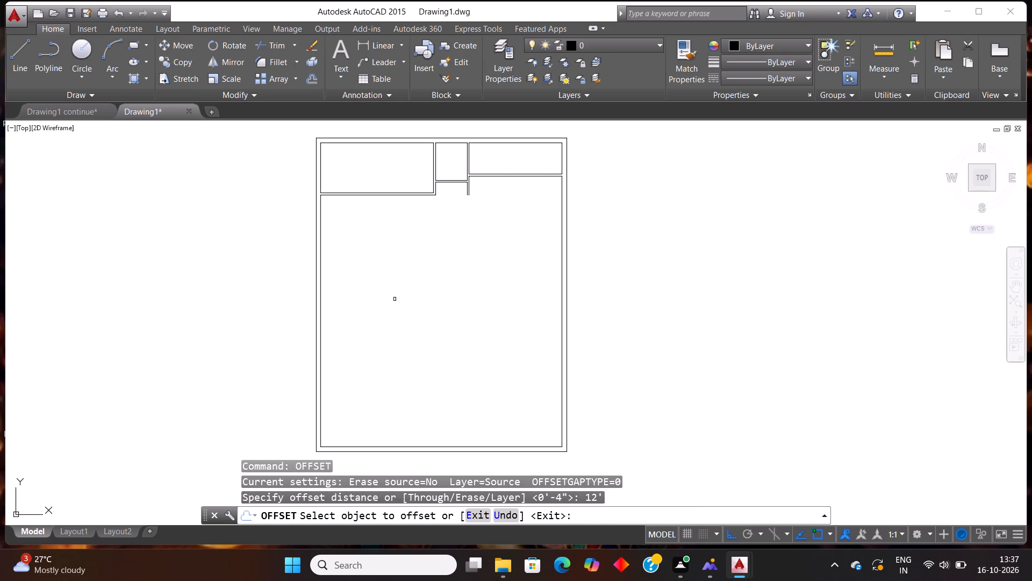
left_click(320, 294)
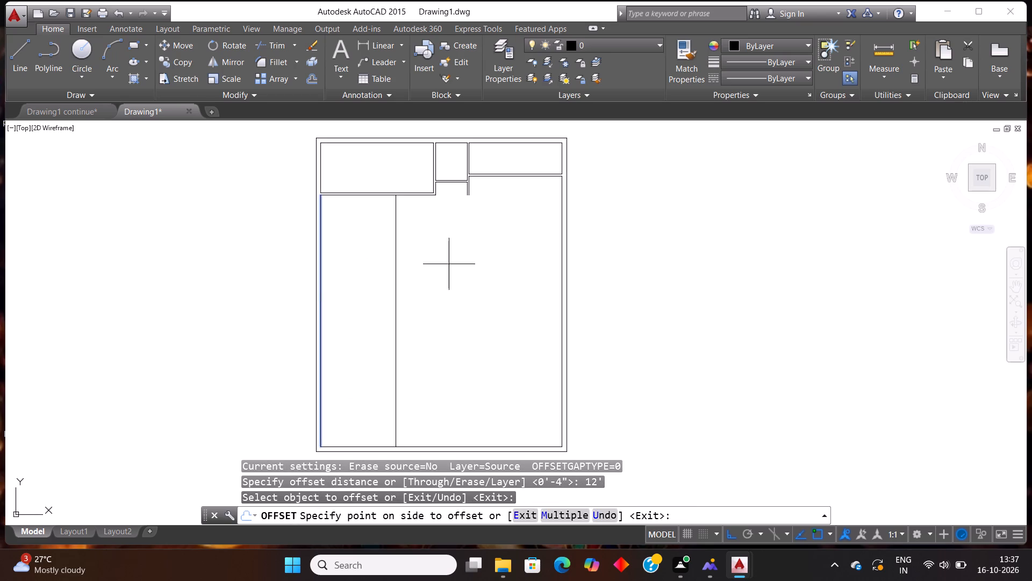
left_click(471, 259)
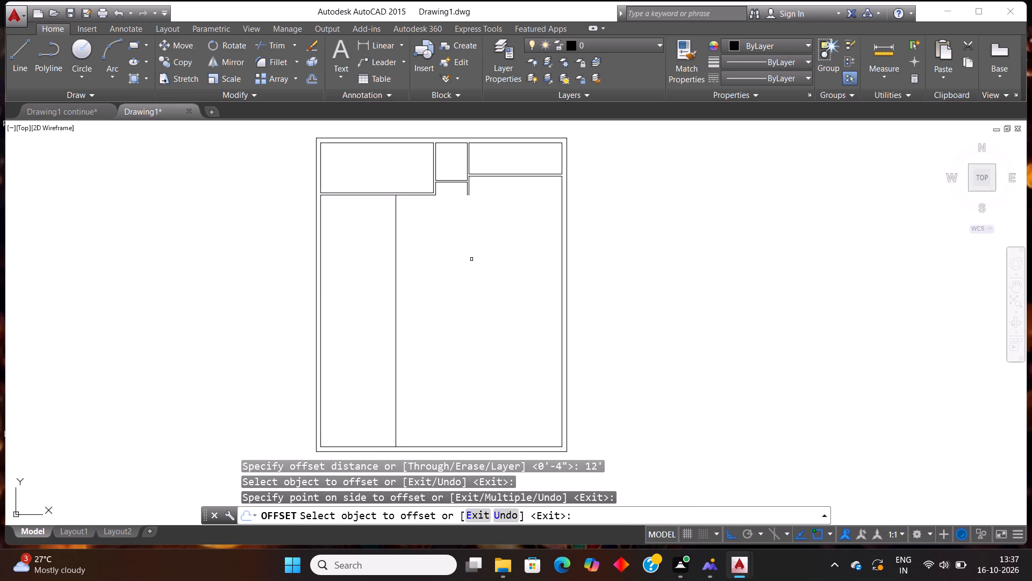
key("Escape")
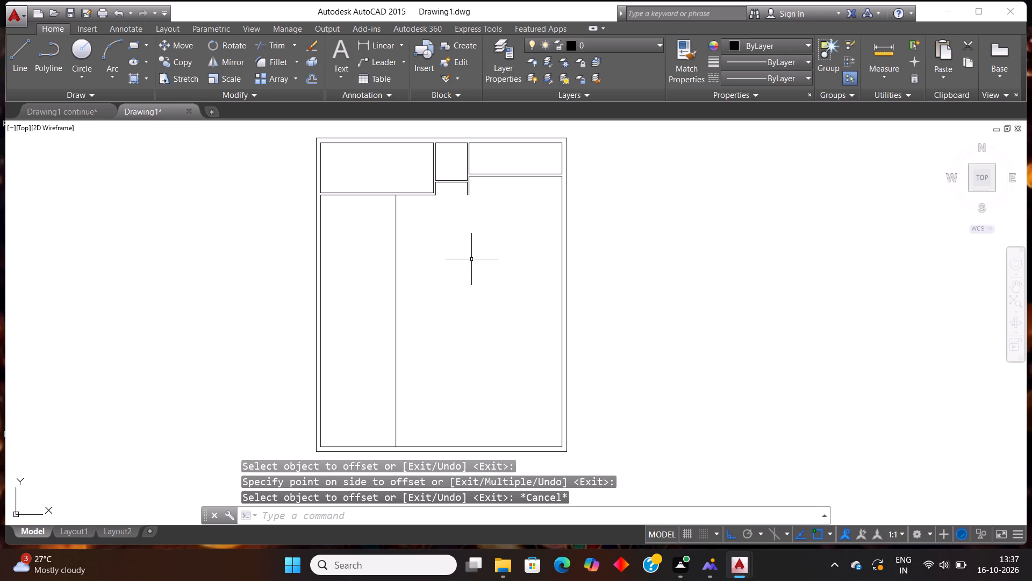
Offset the new vertical line 4" to the right to form the partition's thickness.
type("off")
key("Return")
type("4\"")
key("Return")
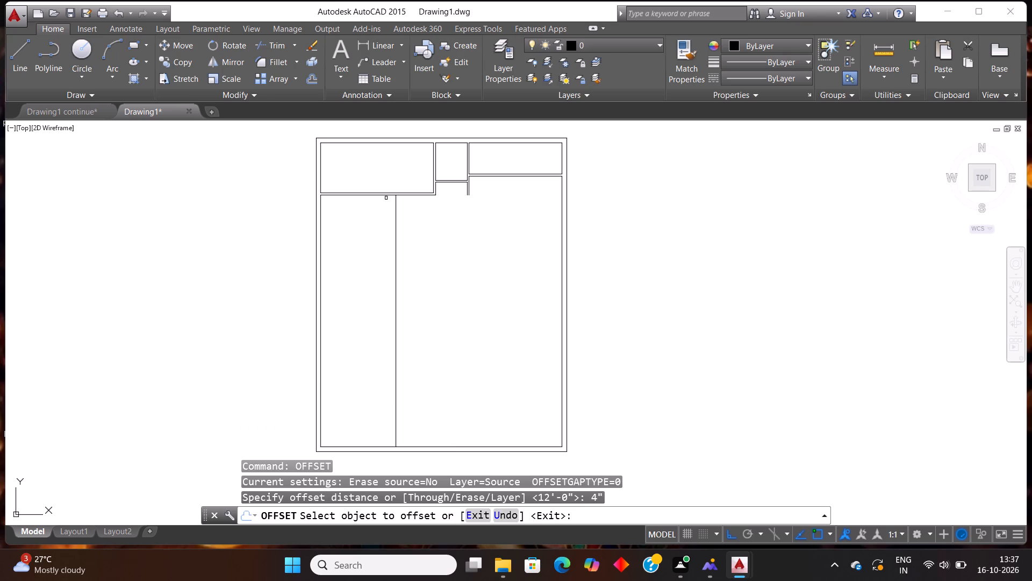
left_click(396, 237)
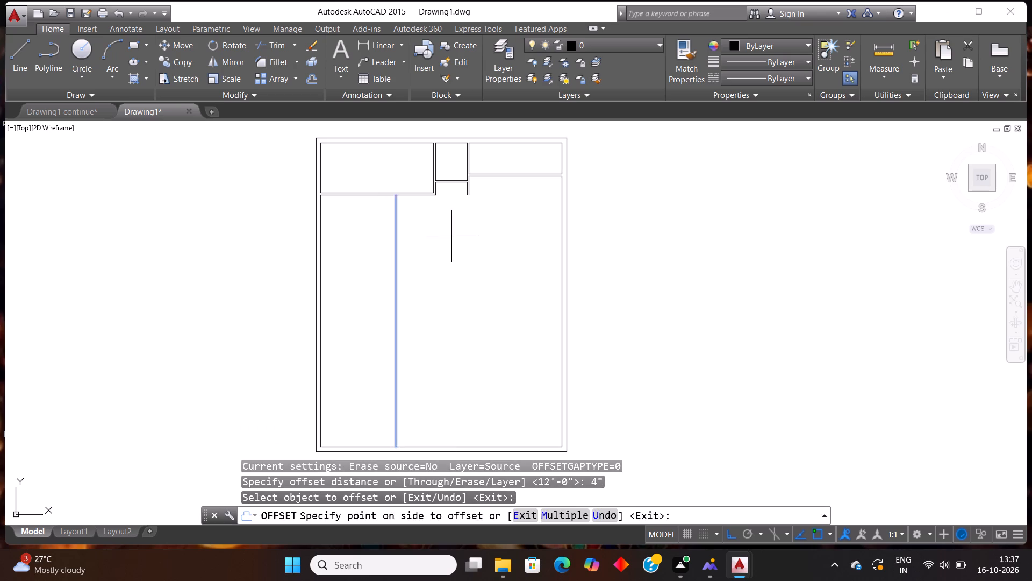
left_click(454, 235)
key("Escape")
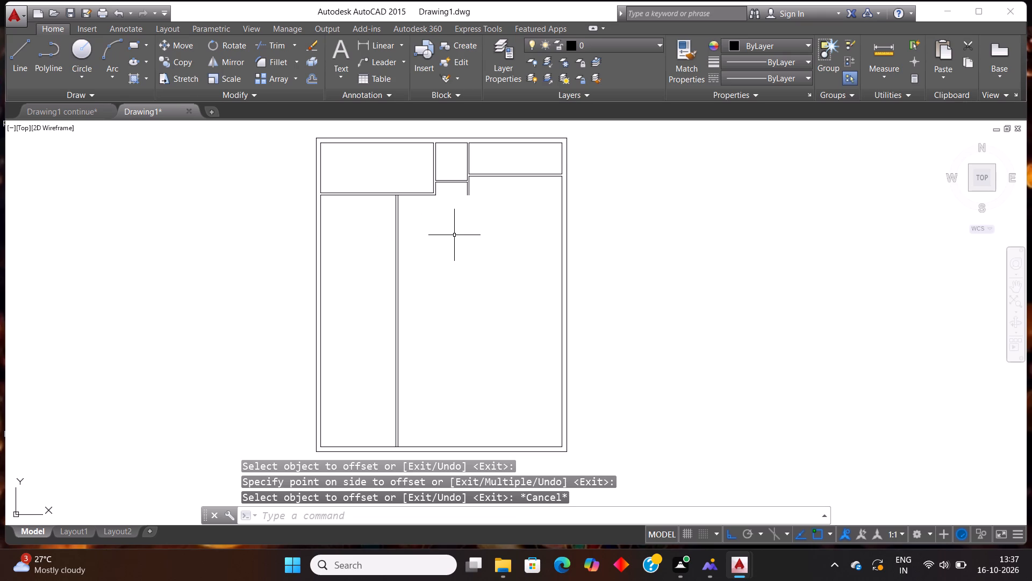
Offset the lower line of the upper-left room's bottom partition 11' downward.
type("off")
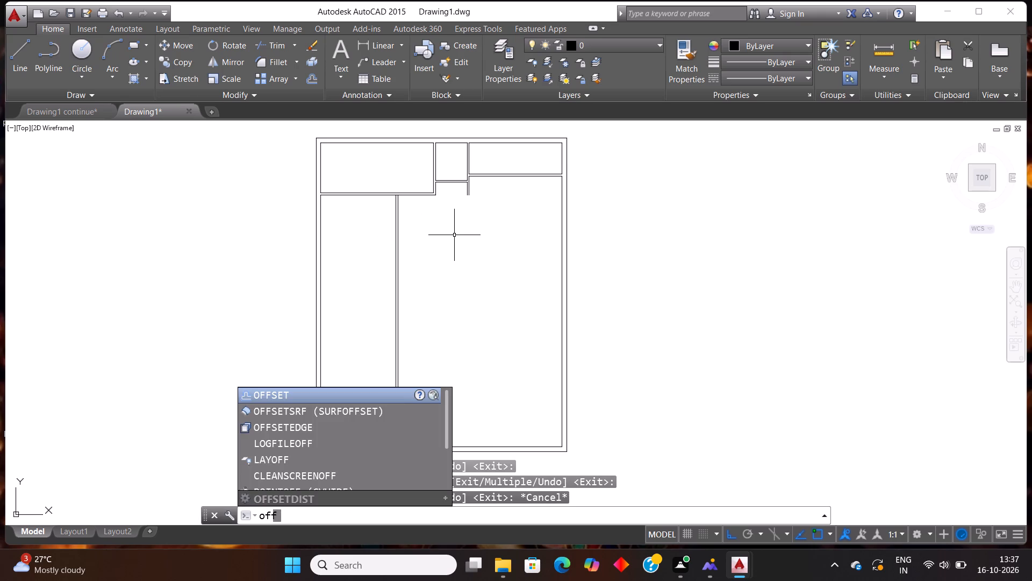
key("Return")
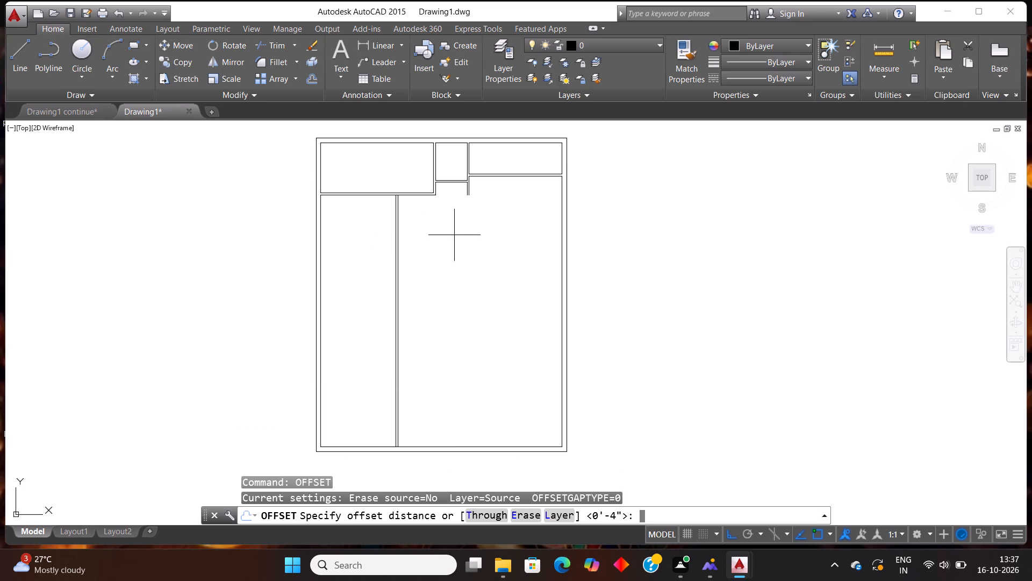
type("11'")
key("Return")
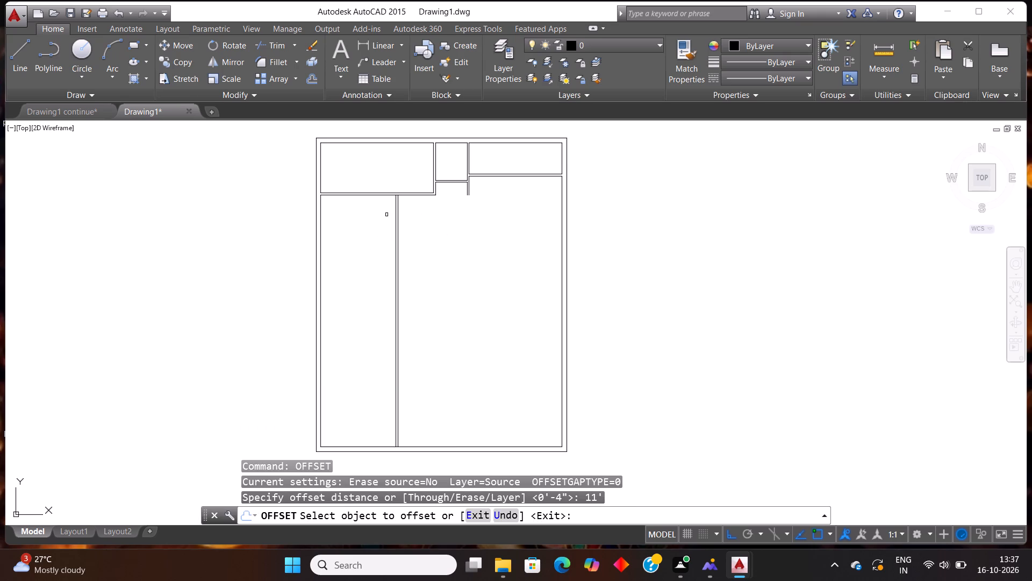
scroll(385, 177, "up", 2)
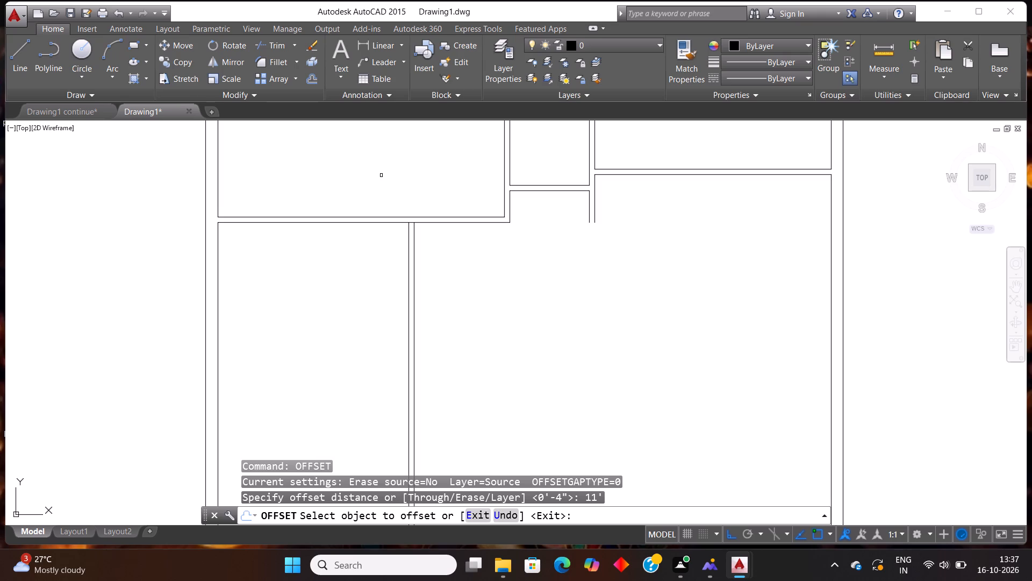
left_click(363, 222)
left_click(341, 339)
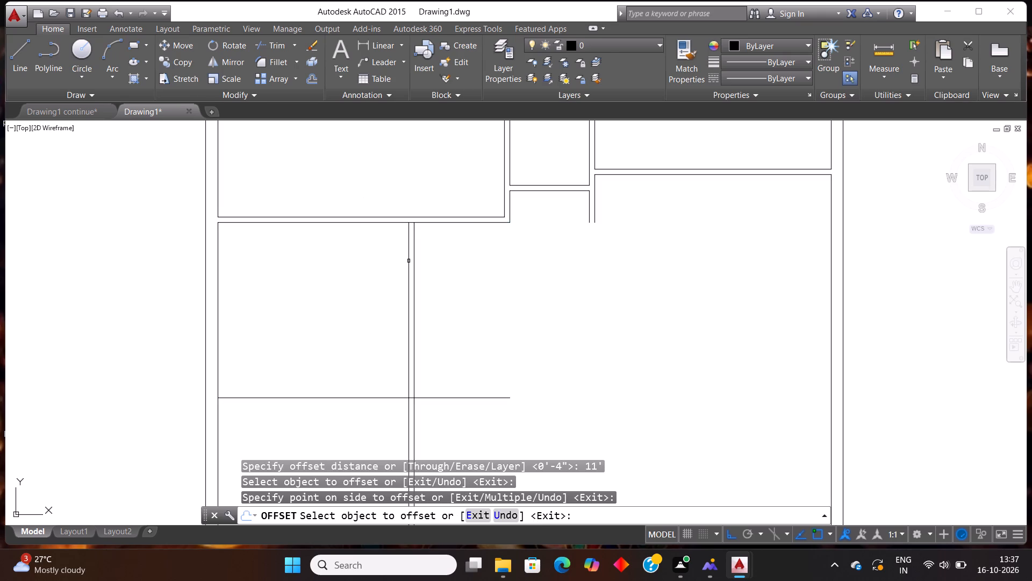
scroll(408, 260, "down", 2)
scroll(394, 297, "up", 1)
key("Escape")
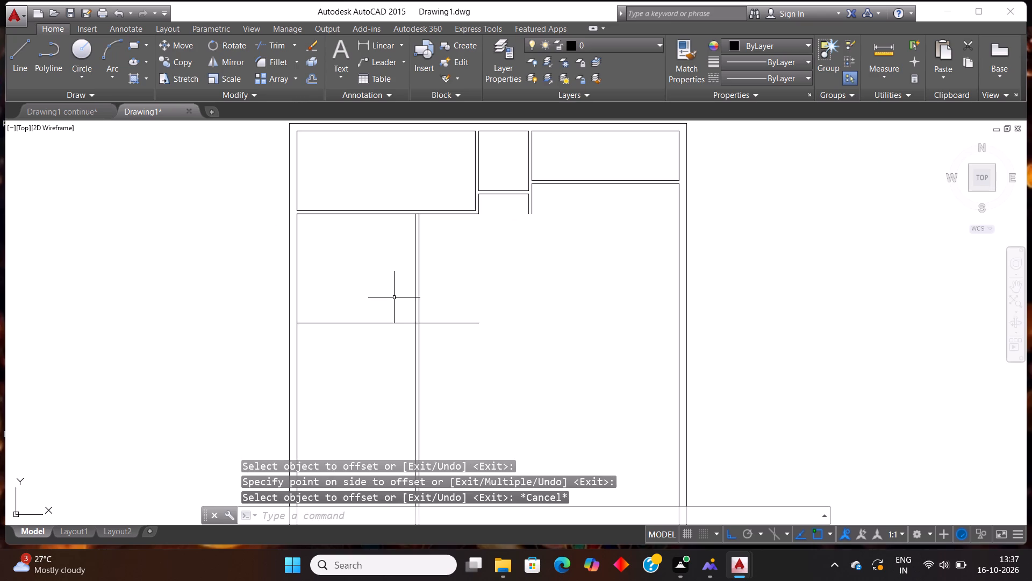
Offset the new horizontal line 4" downward to form the partition's thickness.
type("off")
key("Return")
type("4\"")
key("Return")
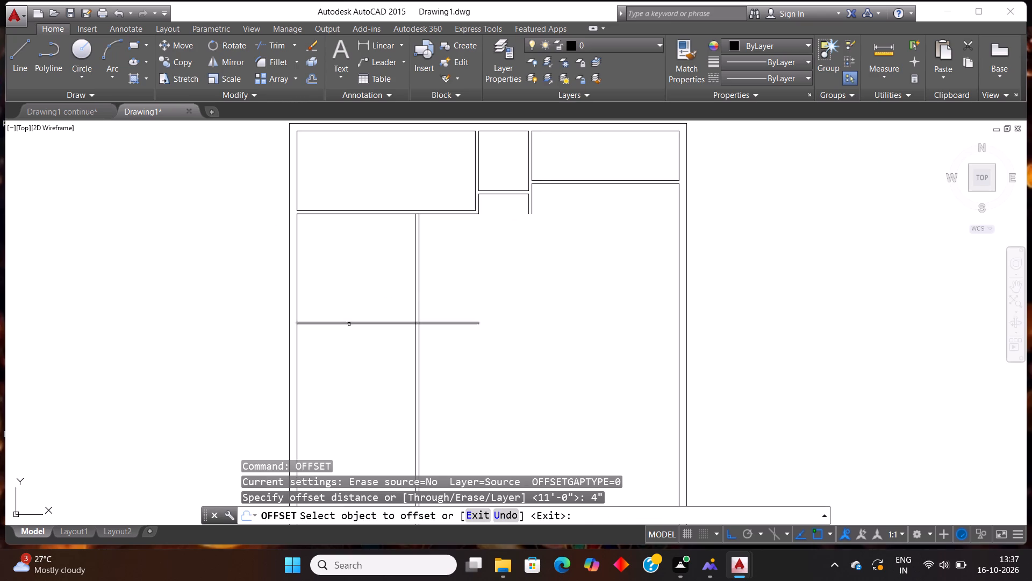
left_click(348, 324)
left_click(342, 392)
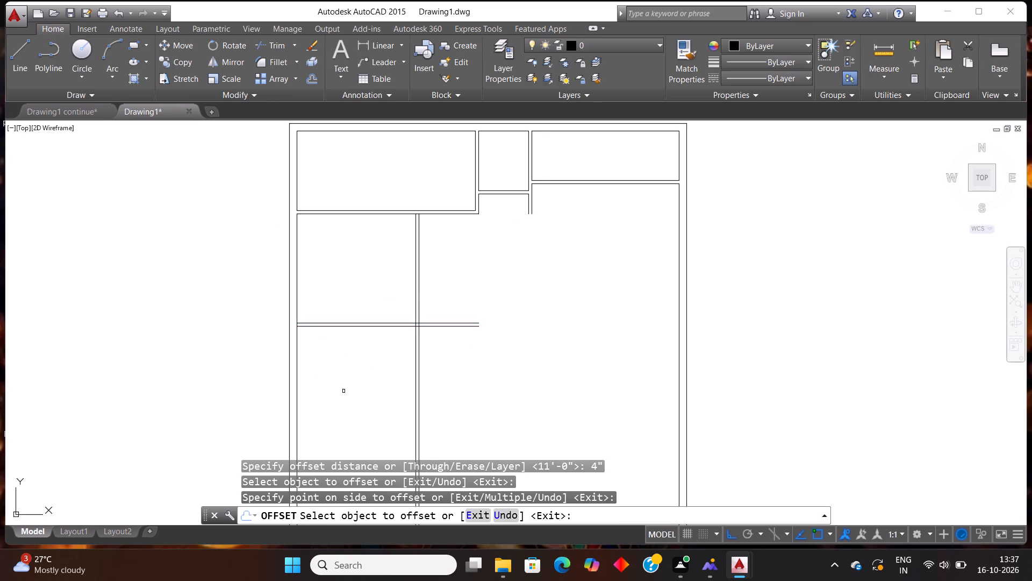
key("Escape")
Trim the ends of the new horizontal partition lines that extend right past the vertical partition.
type("tr")
key("Return")
key("Return")
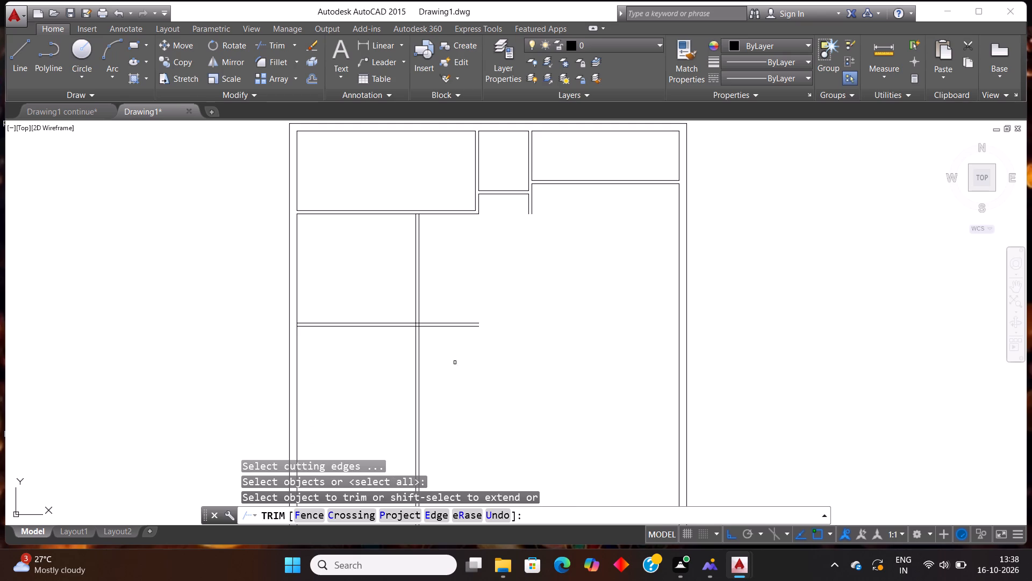
left_click(455, 378)
left_click_drag(432, 282, 436, 282)
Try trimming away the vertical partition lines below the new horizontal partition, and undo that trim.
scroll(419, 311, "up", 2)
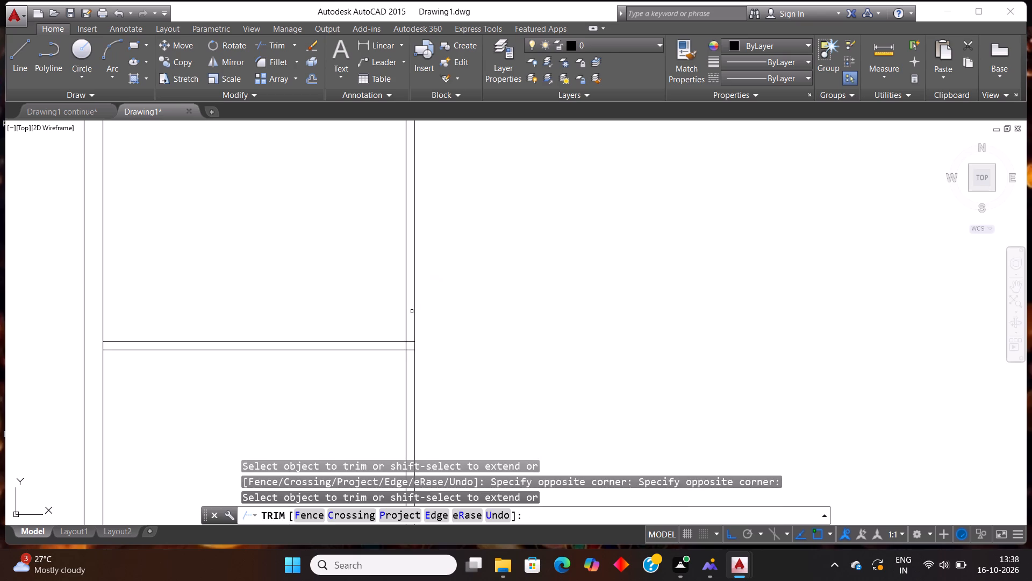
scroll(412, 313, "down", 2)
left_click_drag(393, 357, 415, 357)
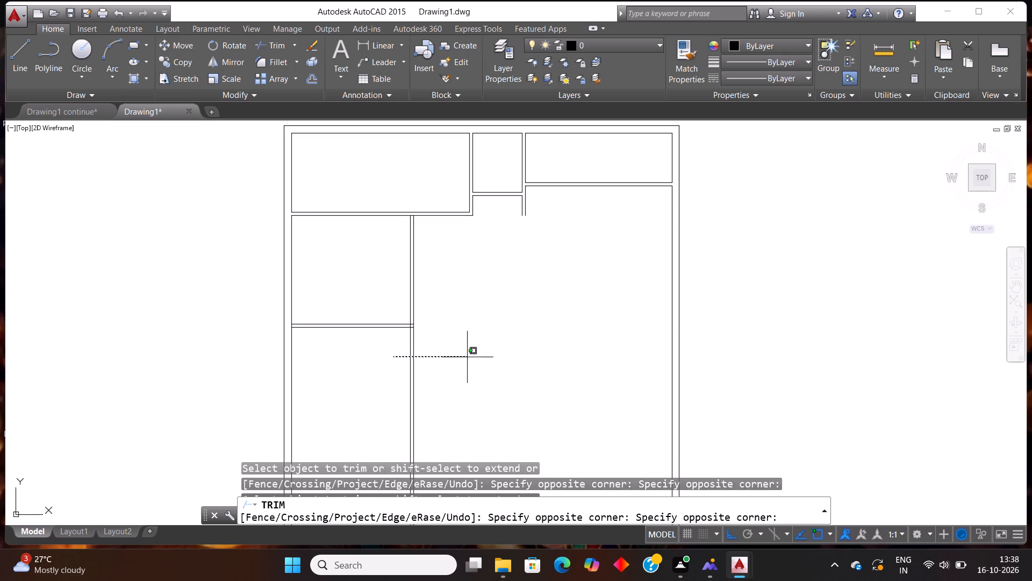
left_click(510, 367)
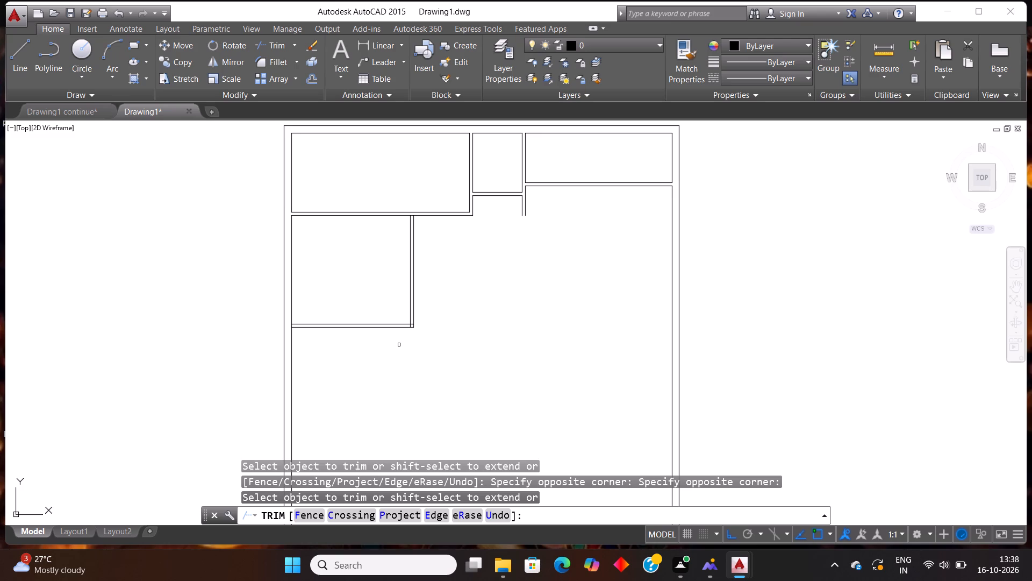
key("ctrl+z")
Trim the overlapping line segments where the new horizontal partition meets the vertical partition to form an open T-junction.
scroll(414, 325, "up", 4)
left_click(412, 327)
left_click(393, 325)
left_click(425, 346)
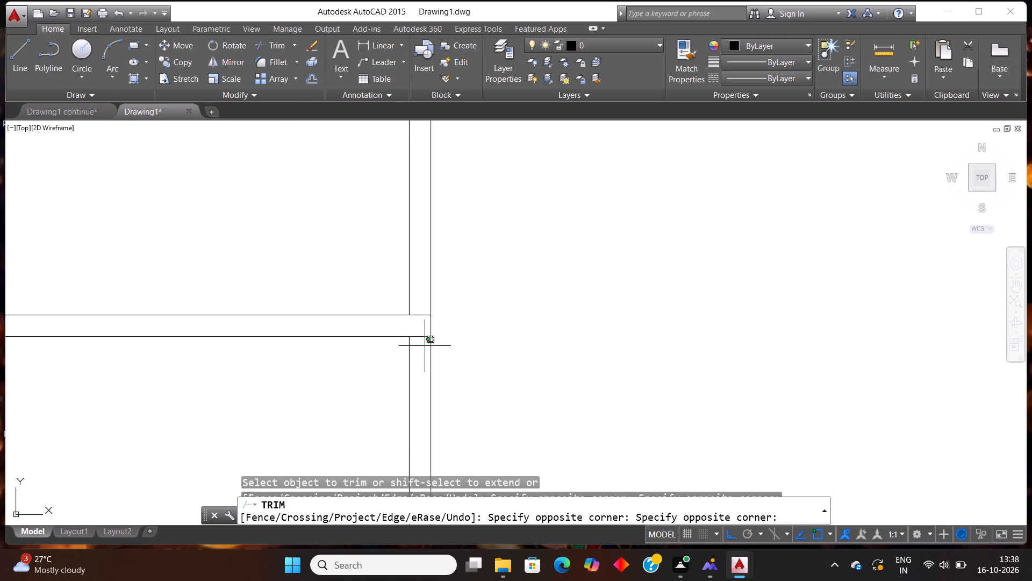
left_click(419, 309)
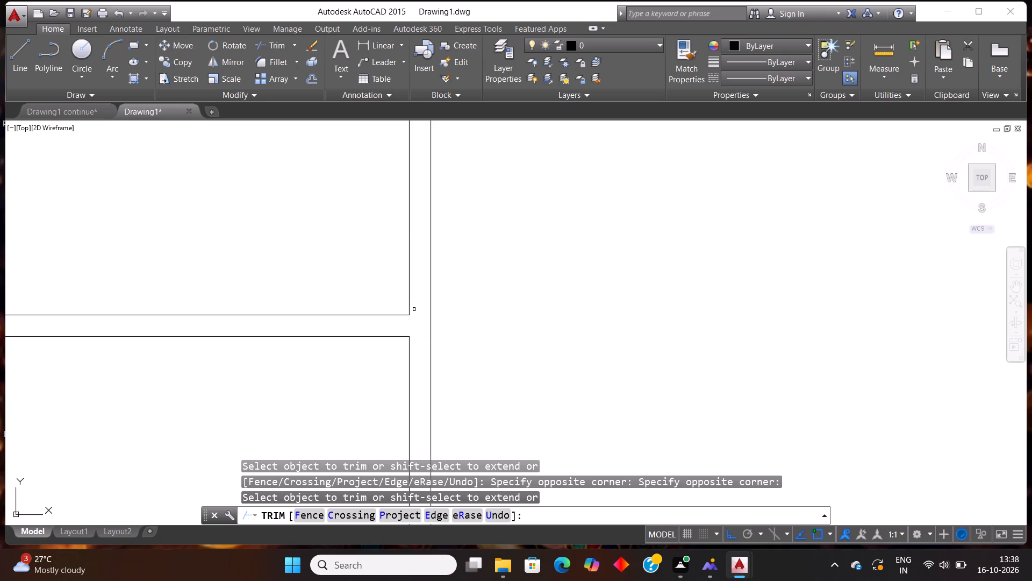
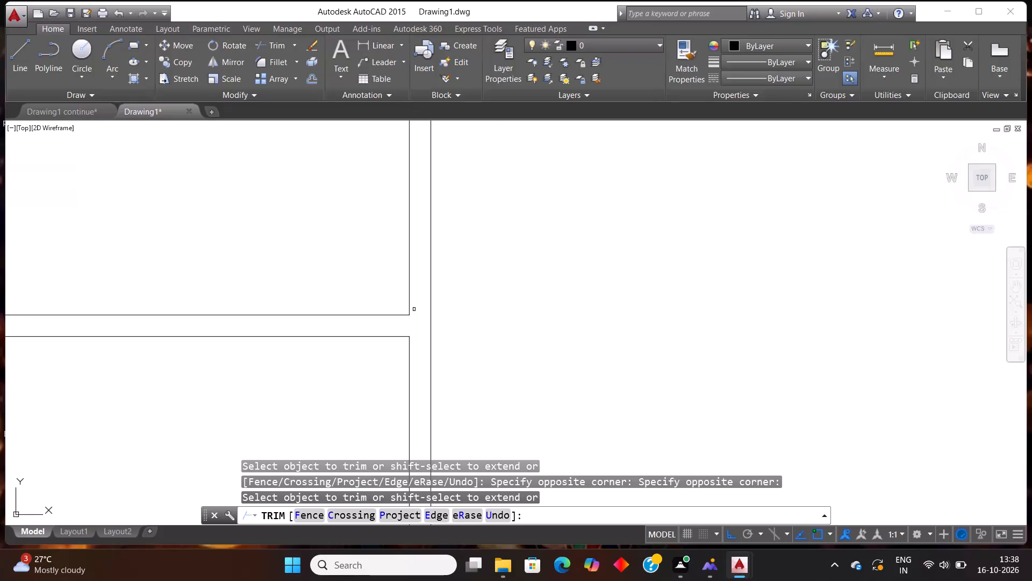
Offset the lower line of the horizontal partition in the left-hand column of rooms 6' downward.
scroll(456, 234, "down", 3)
scroll(642, 188, "down", 2)
scroll(544, 232, "down", 3)
scroll(623, 174, "up", 2)
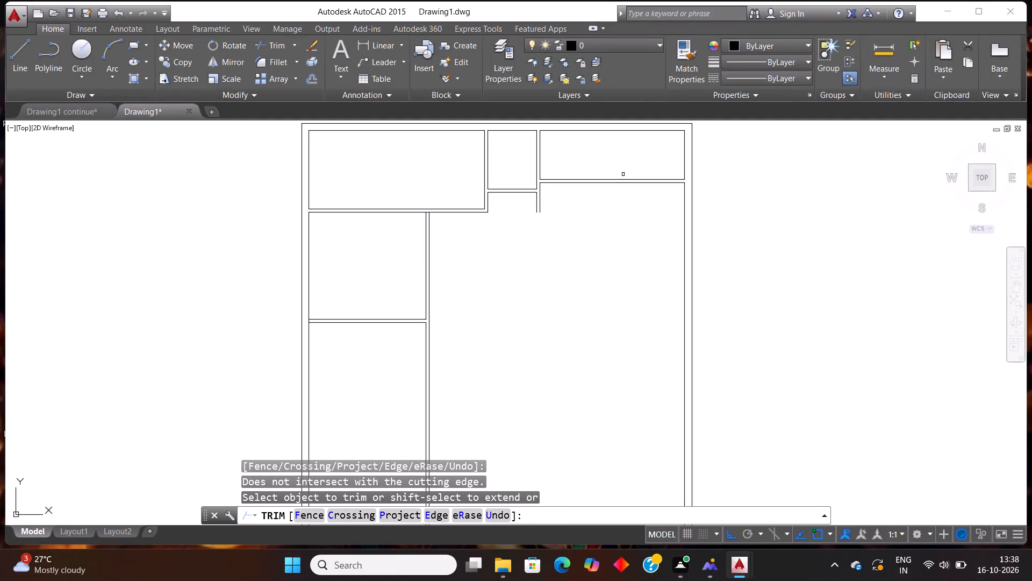
key("Escape")
key("Escape")
type("off")
key("Return")
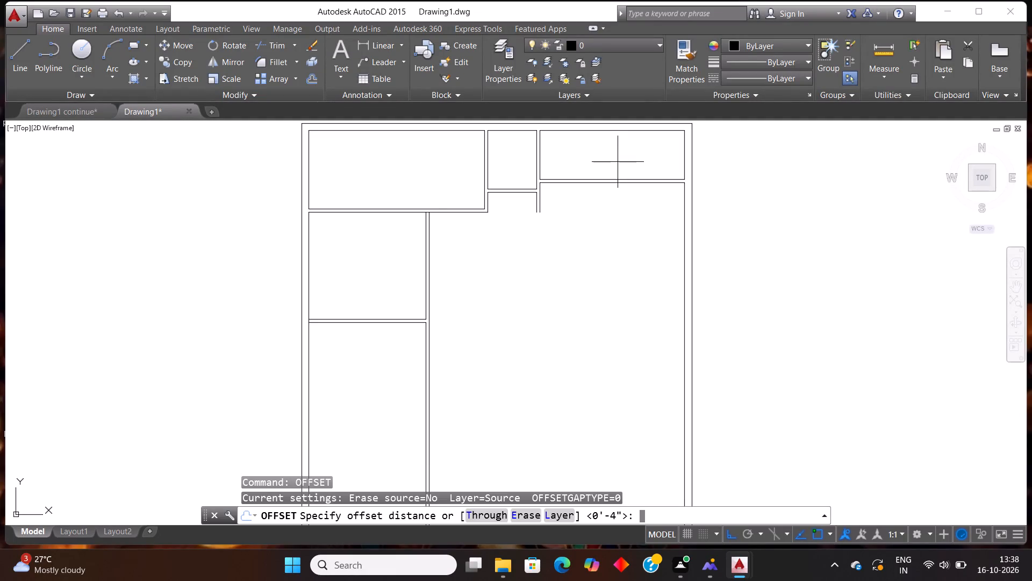
type("6'")
key("Return")
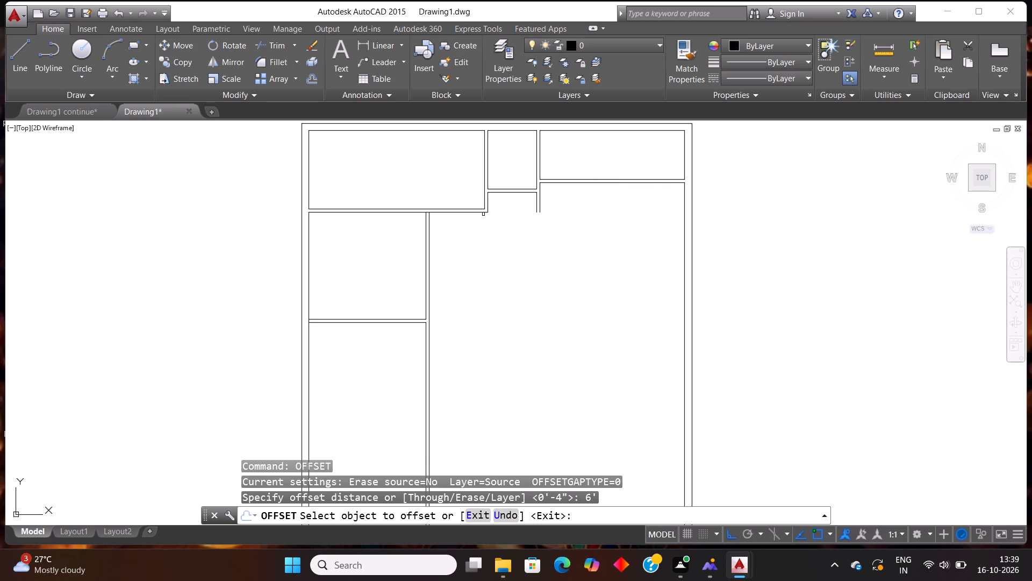
left_click(384, 322)
left_click(379, 374)
scroll(407, 349, "down", 1)
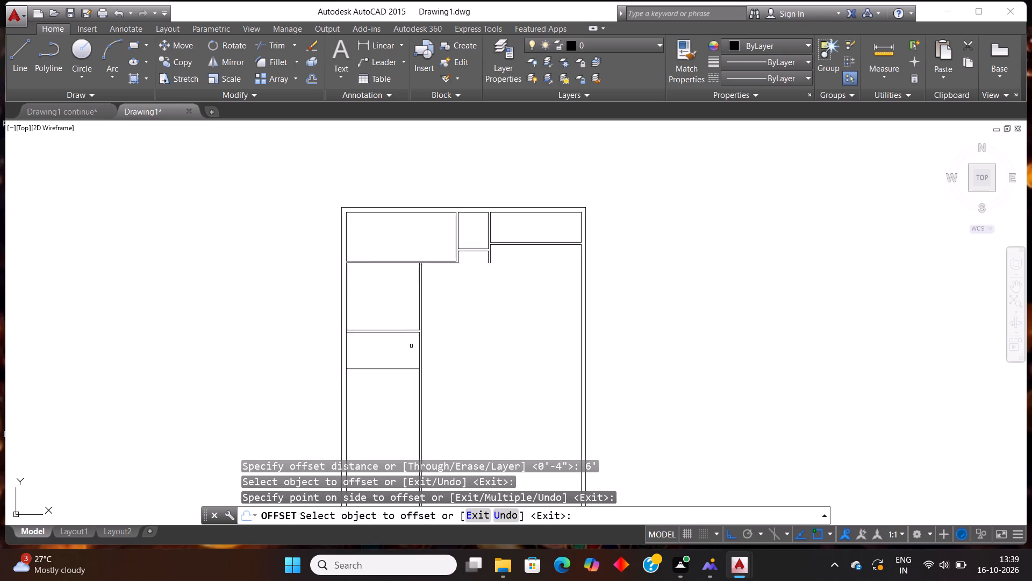
scroll(414, 345, "down", 2)
scroll(420, 387, "up", 2)
key("Escape")
Offset the new horizontal line 4" downward to give the second left-column partition its thickness.
type("off")
key("Return")
type("4\"")
key("Return")
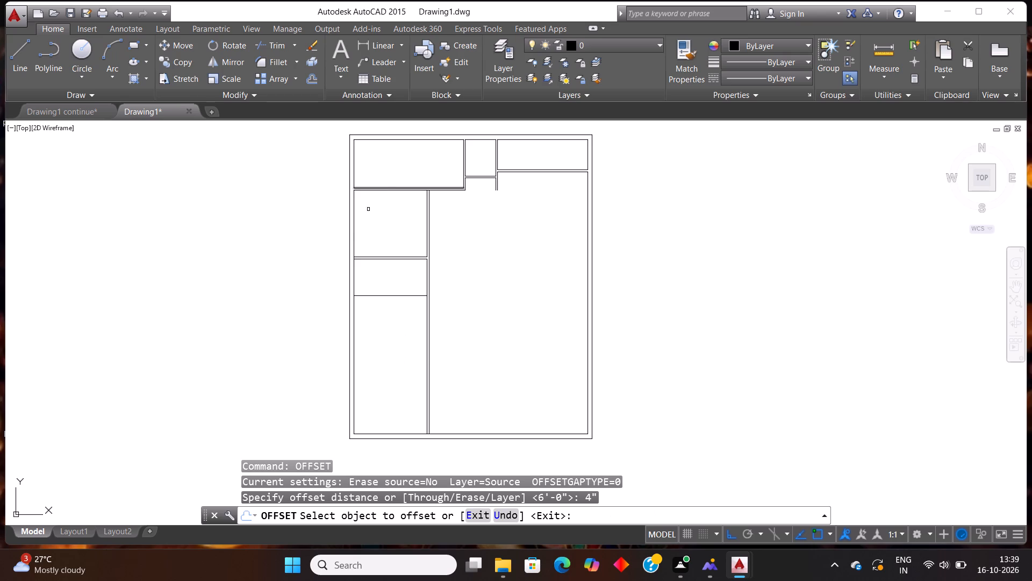
left_click(404, 296)
left_click(406, 334)
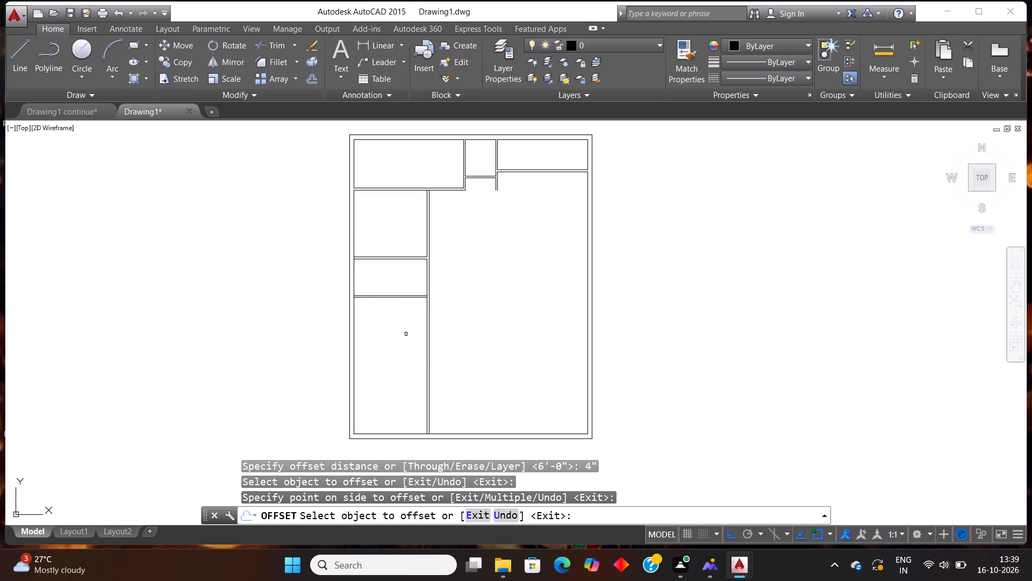
key("Escape")
Trim the outer wall's inner line between the new partition's two lines to open the left junction.
type("tr")
key("Return")
key("Return")
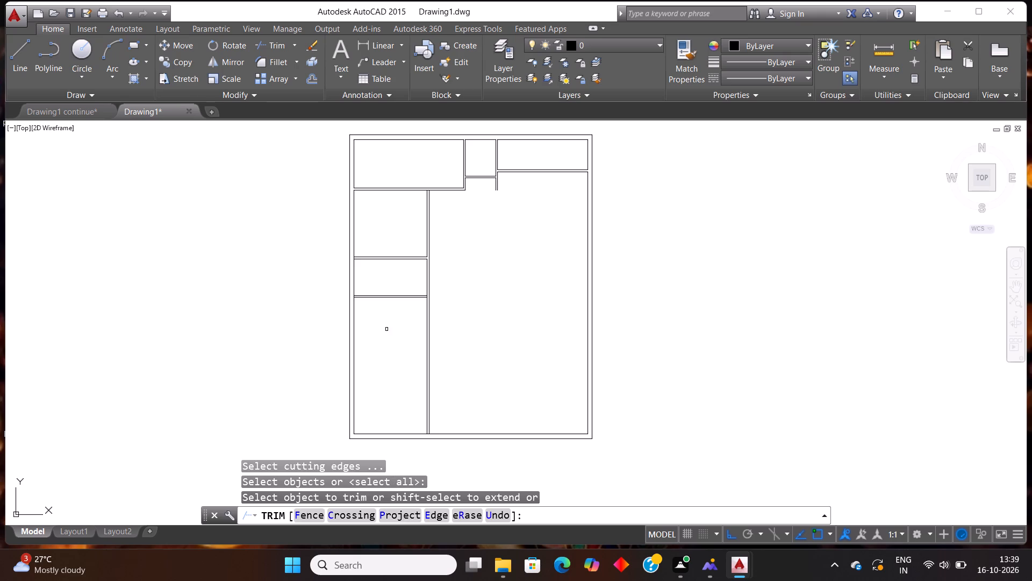
scroll(376, 321, "up", 2)
scroll(316, 252, "up", 2)
scroll(367, 311, "up", 2)
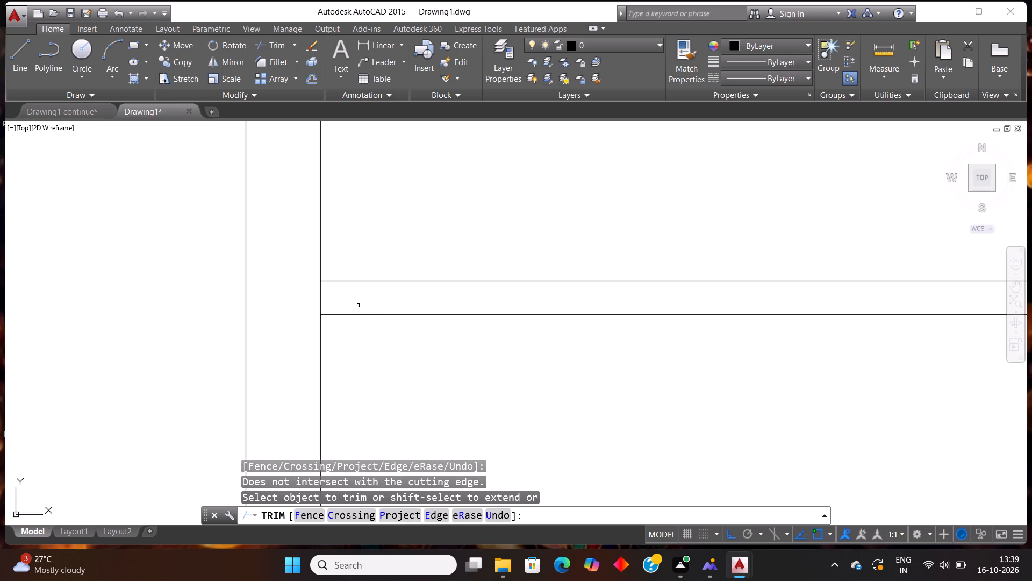
left_click_drag(354, 300, 348, 299)
left_click(299, 289)
Trim the vertical partition's near line between the new horizontal partition's lines to open the right junction.
scroll(347, 287, "down", 3)
scroll(666, 290, "up", 2)
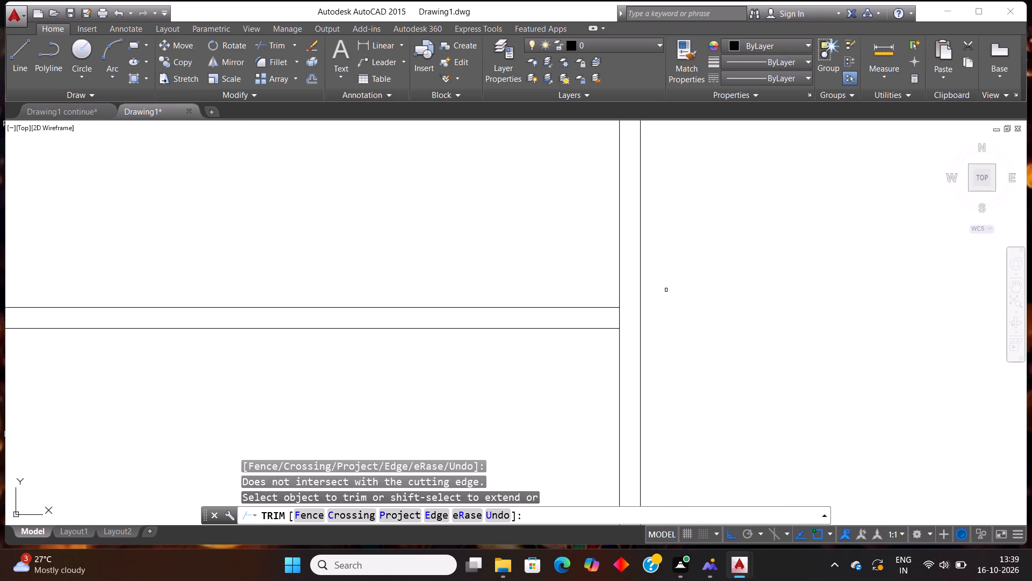
left_click(617, 318)
left_click(598, 318)
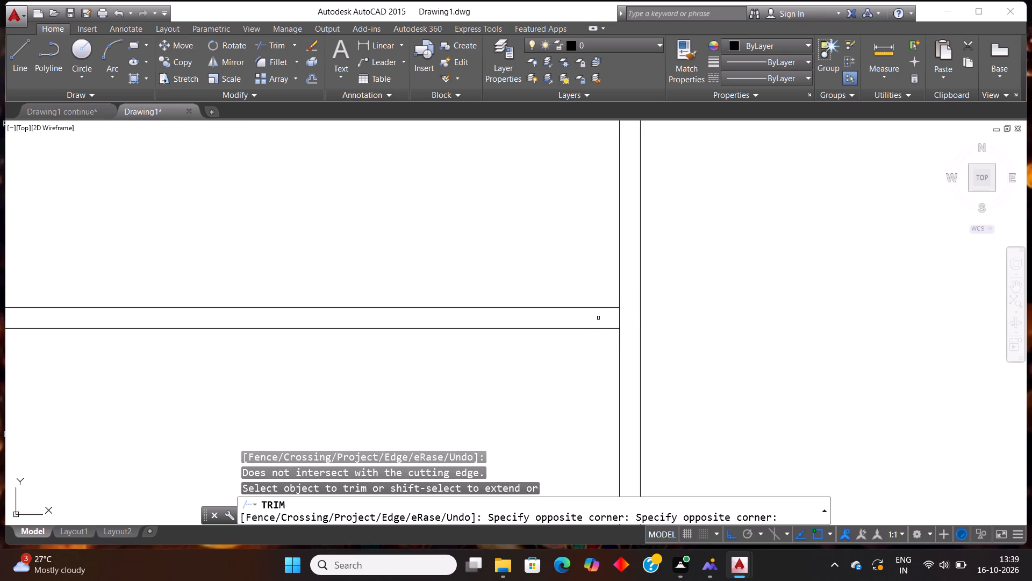
left_click(623, 314)
left_click(611, 322)
scroll(634, 309, "down", 5)
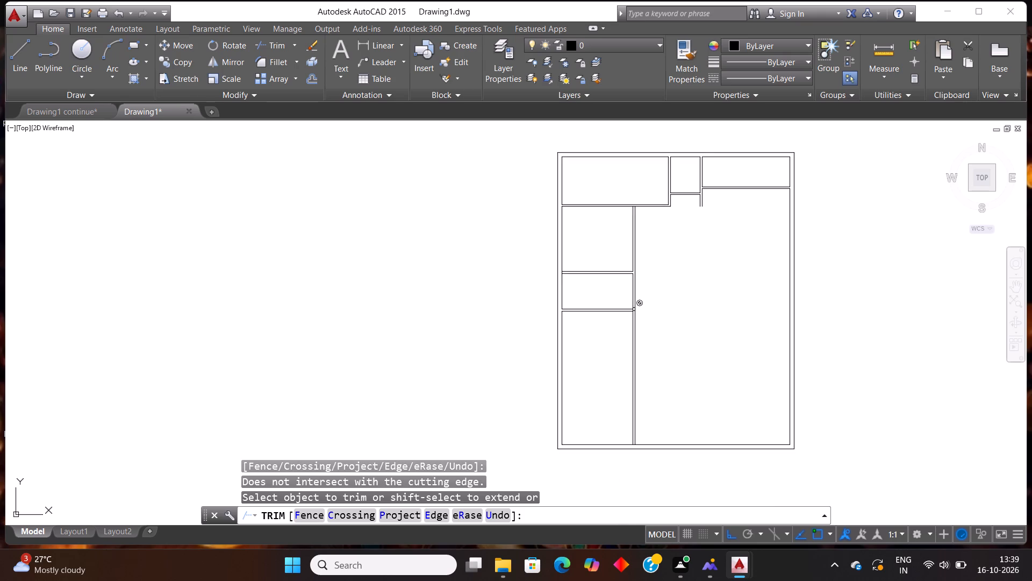
scroll(701, 337, "up", 1)
key("Escape")
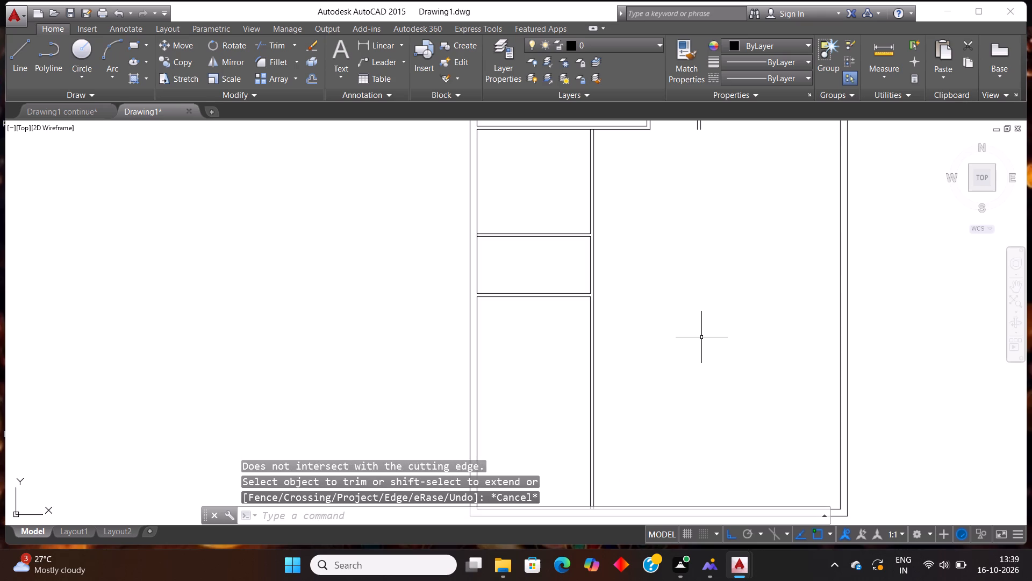
Offset the lower line of the second left-column horizontal partition 8' downward.
type("off")
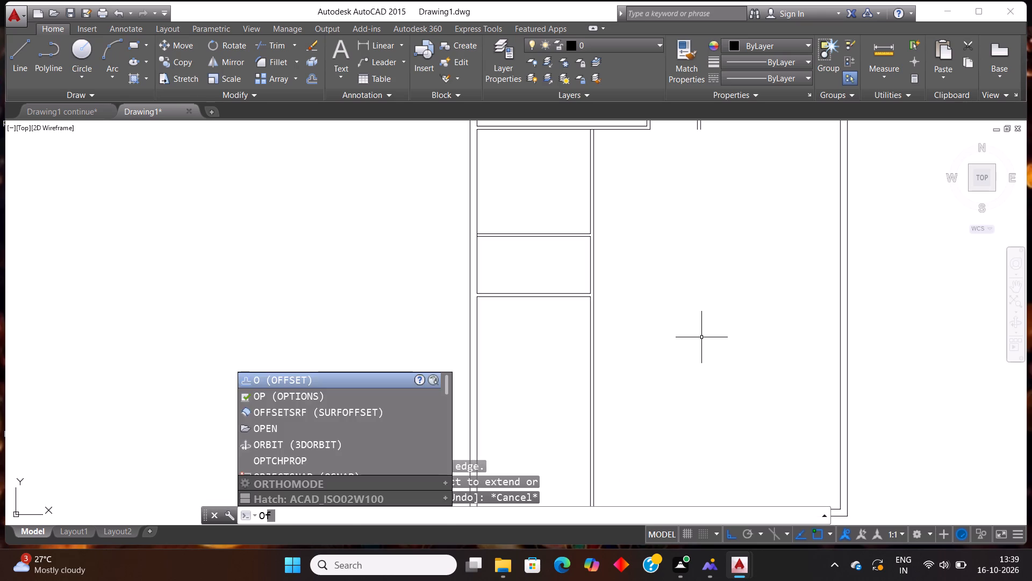
key("Return")
type("8'")
key("Return")
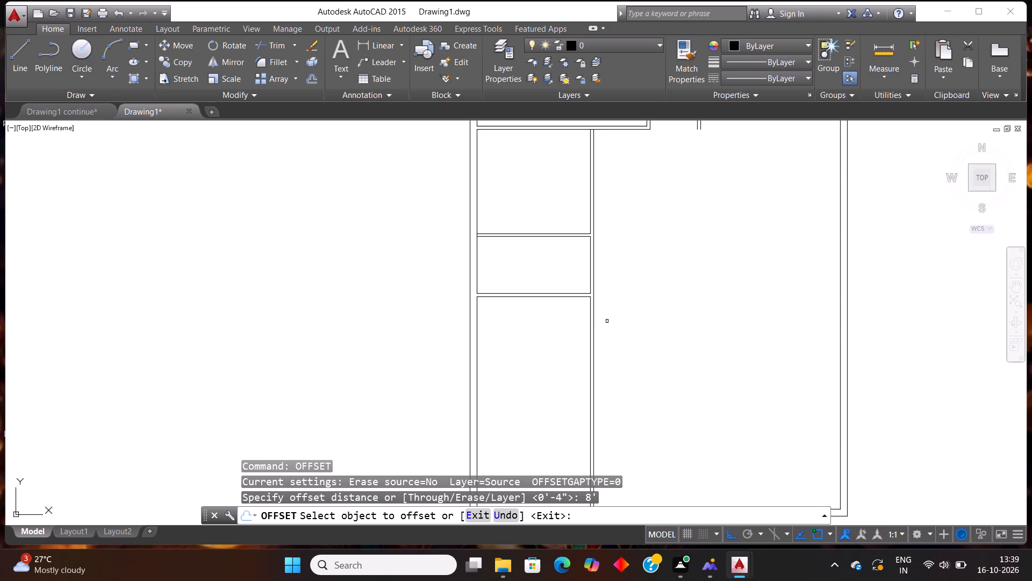
left_click(550, 298)
left_click(544, 355)
scroll(578, 287, "down", 3)
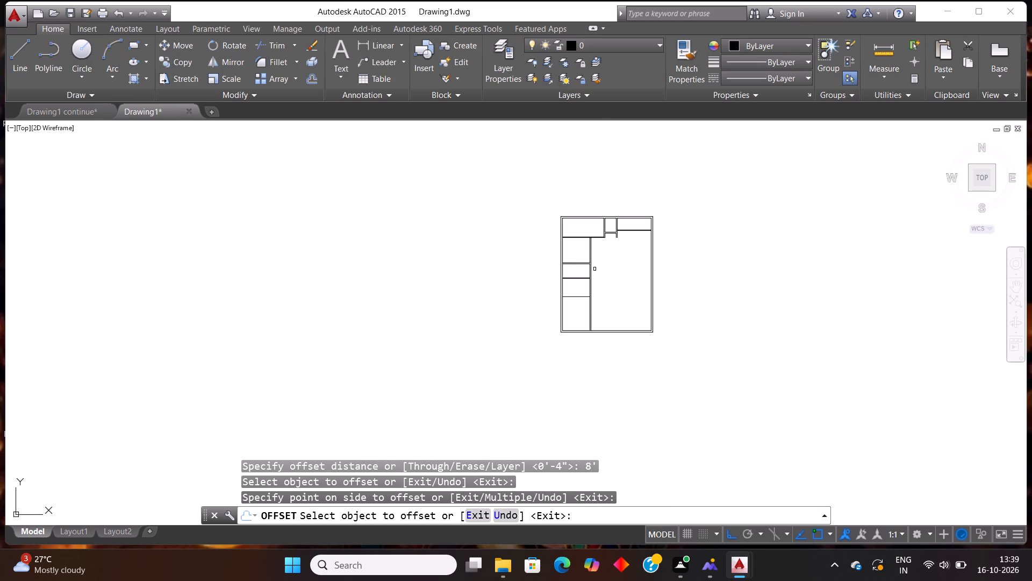
scroll(602, 305, "up", 2)
key("Escape")
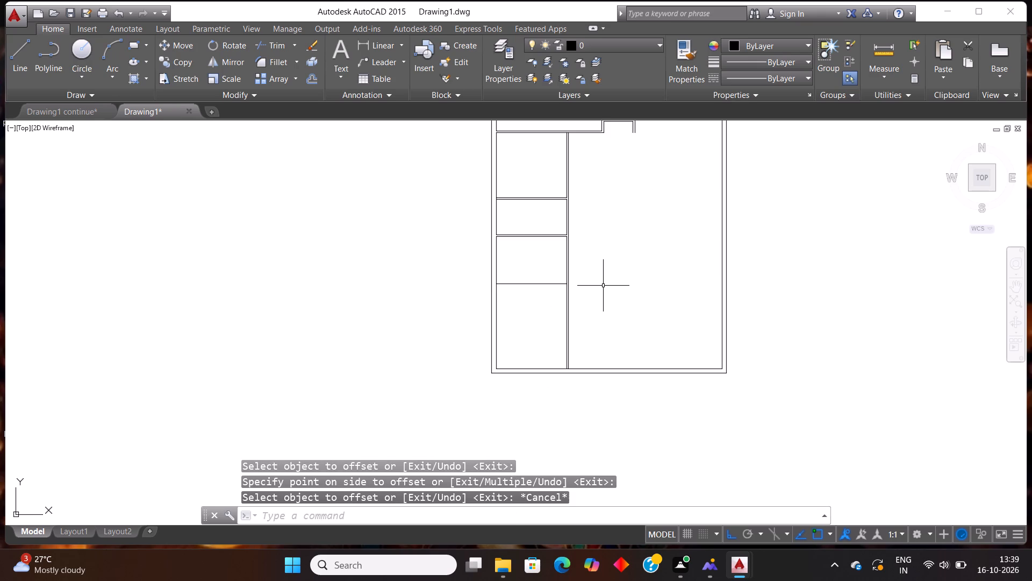
Offset the new horizontal line 4" downward to form the third left-column partition's thickness.
type("off")
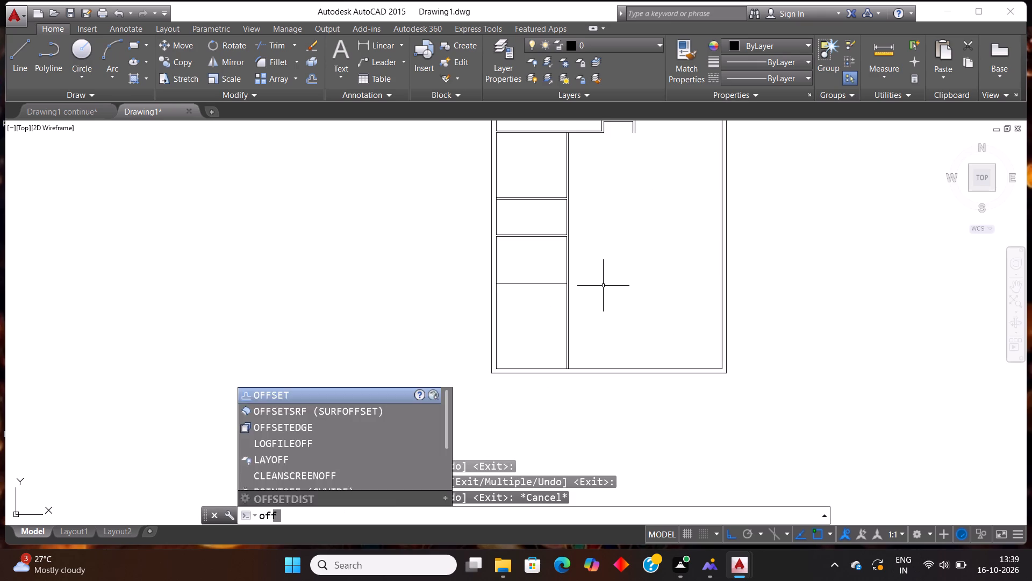
key("Return")
type("4\"")
key("Return")
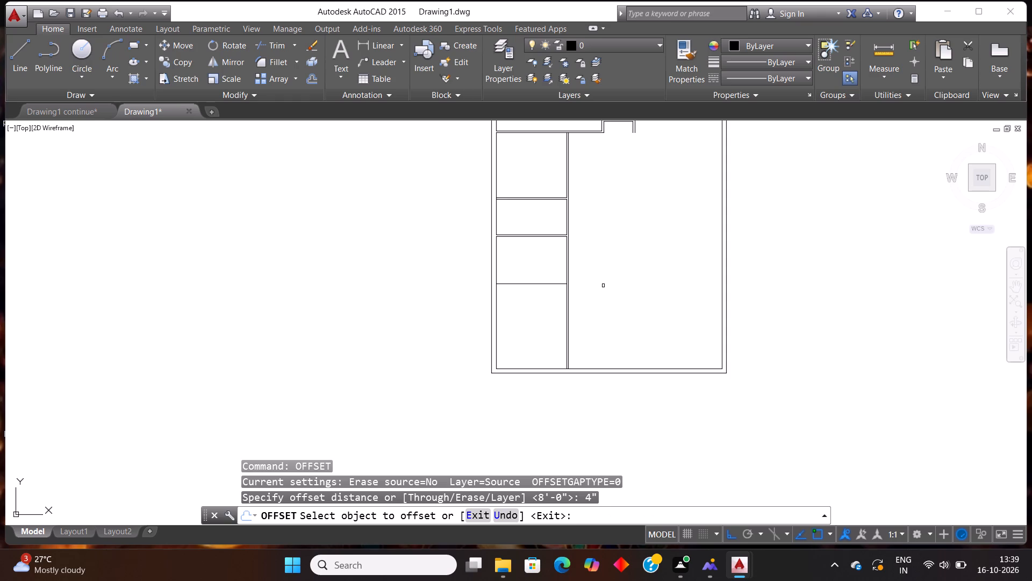
left_click(531, 283)
left_click(528, 313)
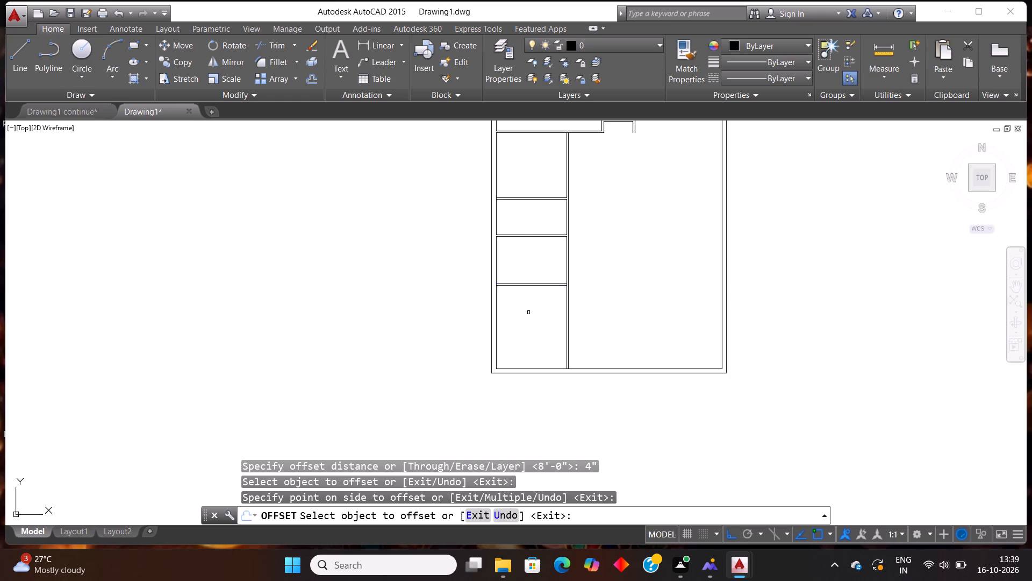
key("Escape")
Trim the left outer wall's inner line between the third horizontal partition's two lines.
type("tr")
key("Return")
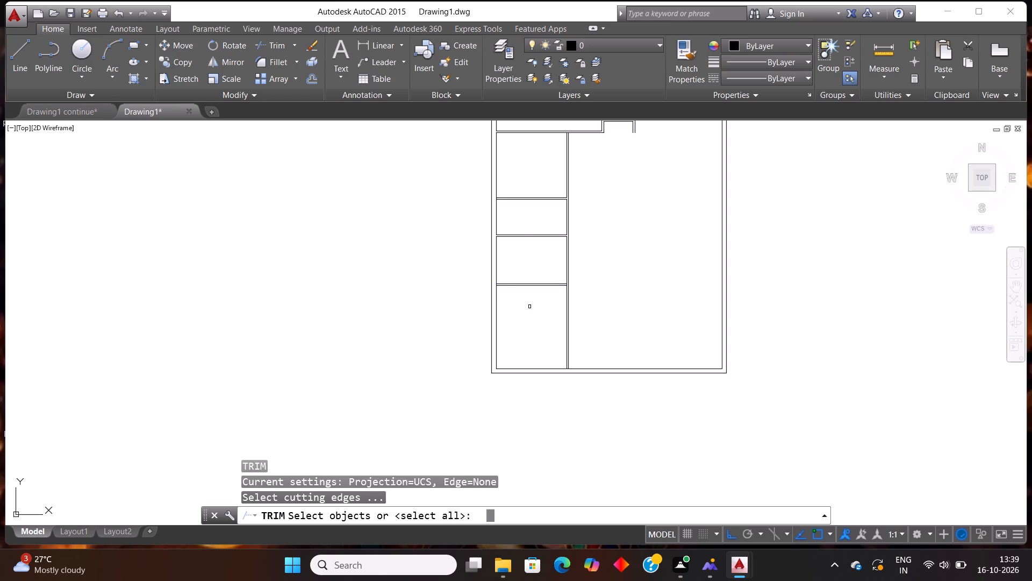
key("Return")
scroll(489, 284, "up", 5)
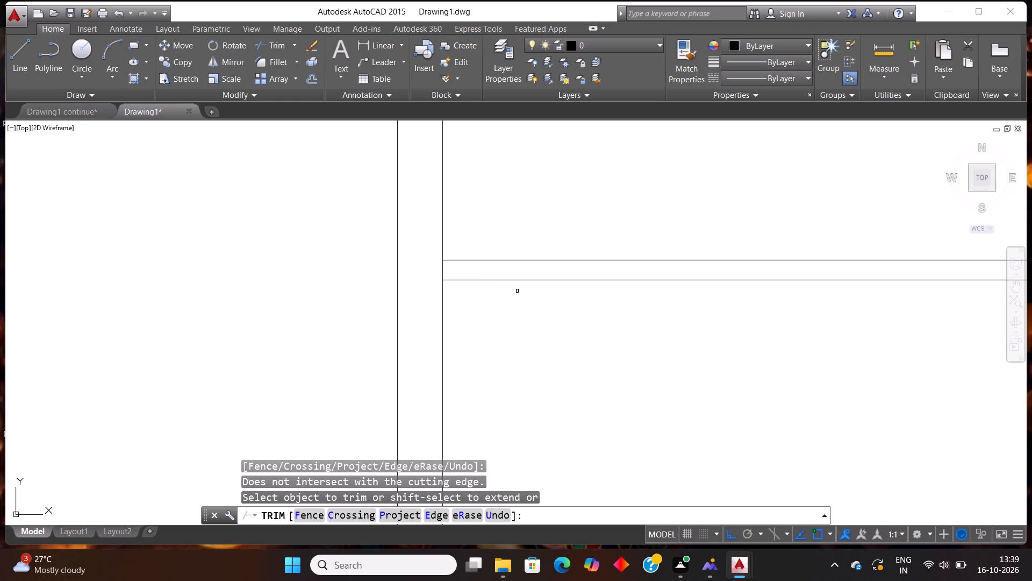
scroll(491, 280, "up", 2)
left_click(389, 245)
left_click(314, 244)
Trim the vertical partition's near line where the third horizontal partition meets it to form an open T-junction.
scroll(372, 223, "down", 4)
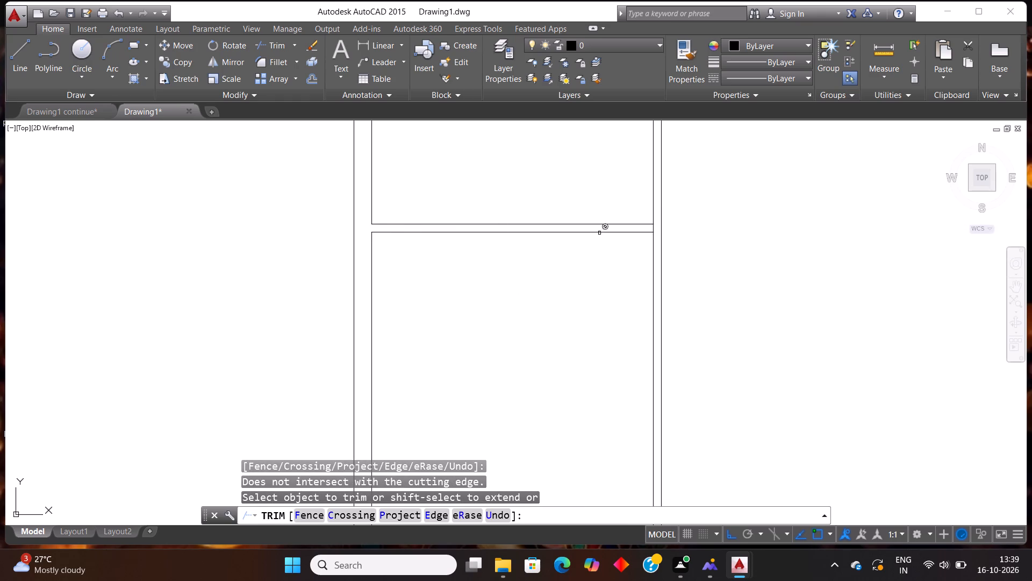
scroll(676, 206, "up", 2)
scroll(635, 260, "up", 2)
left_click(595, 267)
left_click(551, 274)
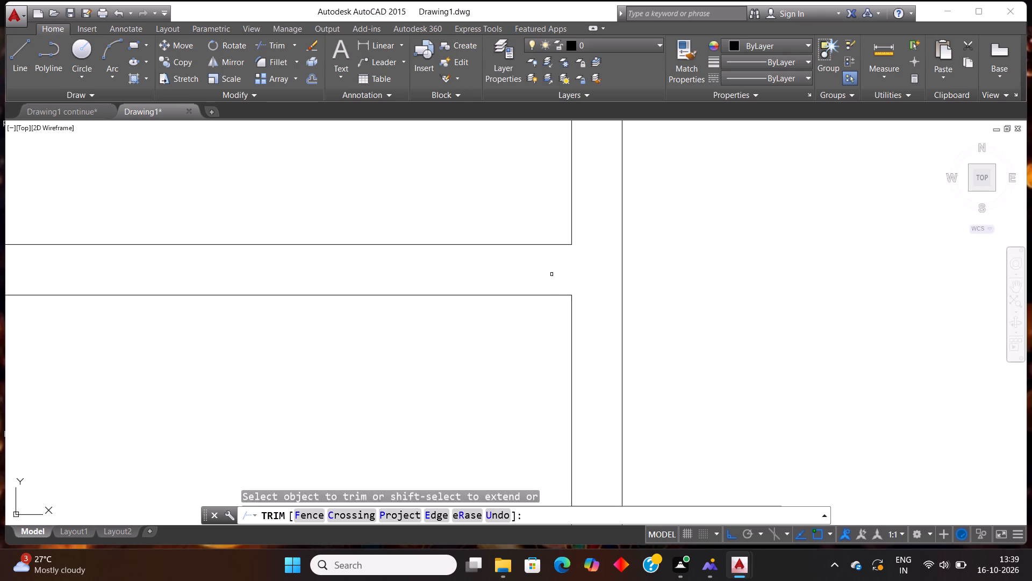
scroll(608, 264, "down", 8)
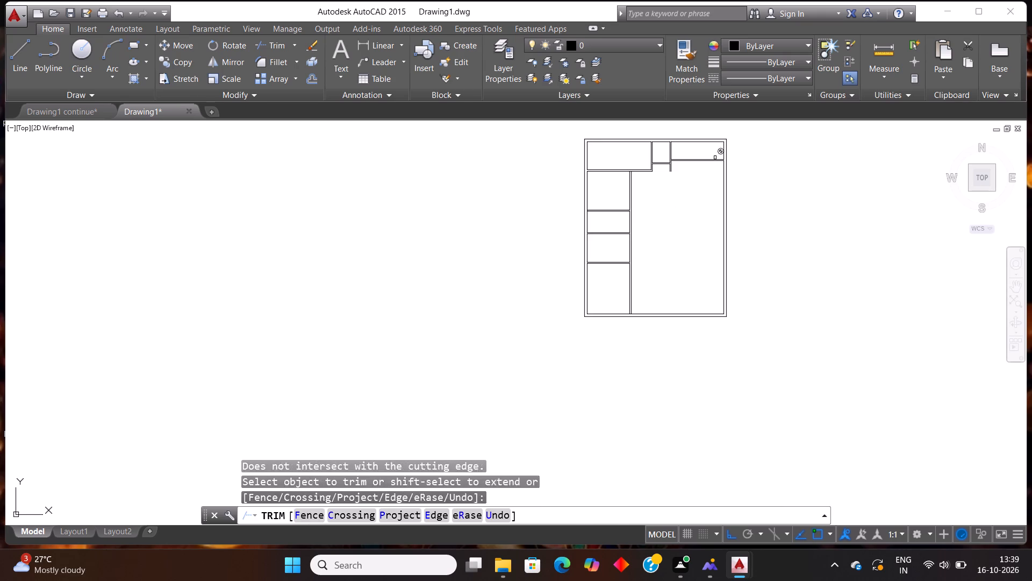
scroll(746, 133, "up", 1)
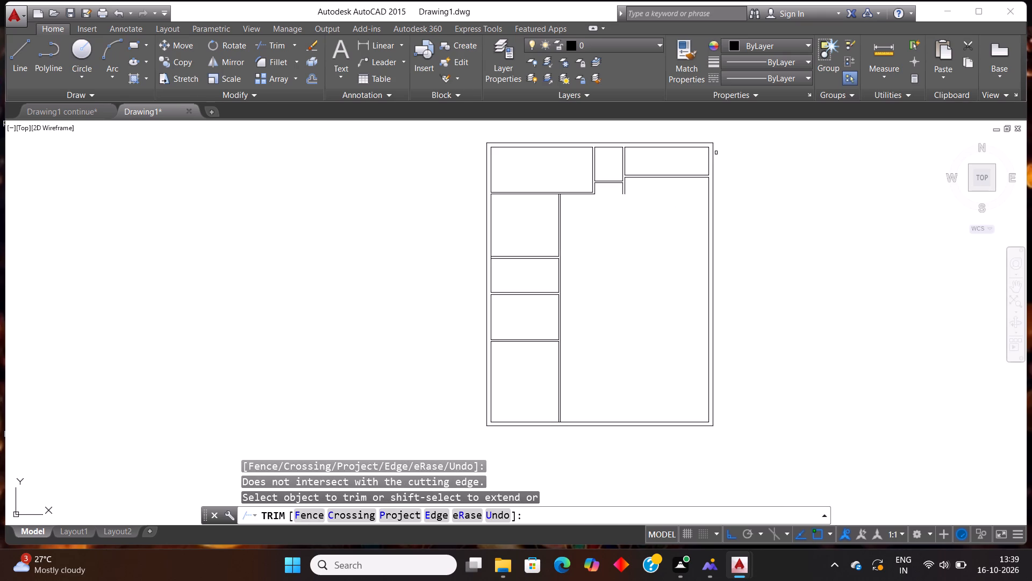
key("Escape")
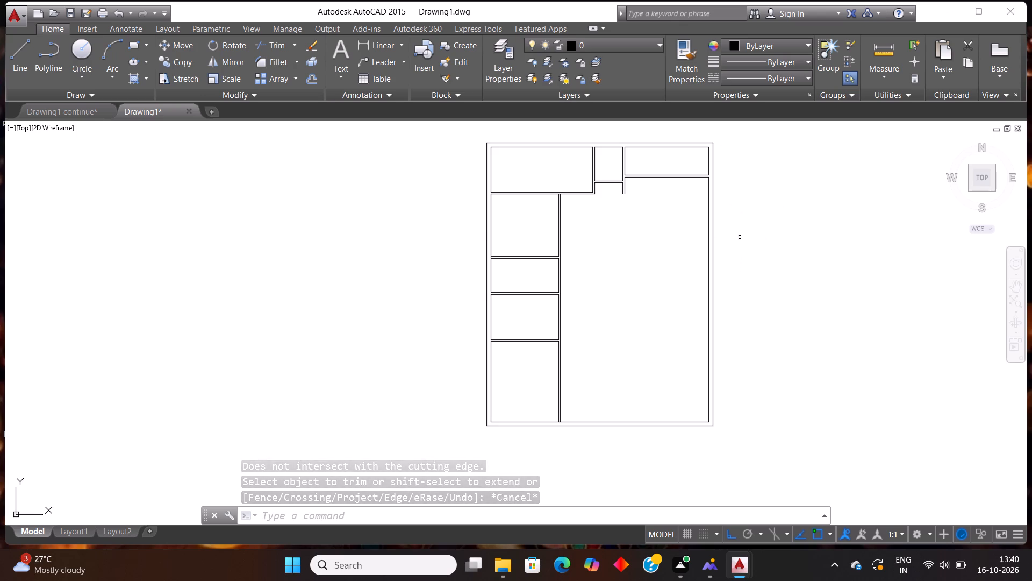
Measure the height of the bottom-left room along its left wall with a linear dimension, without placing it.
left_click(365, 48)
scroll(674, 400, "up", 1)
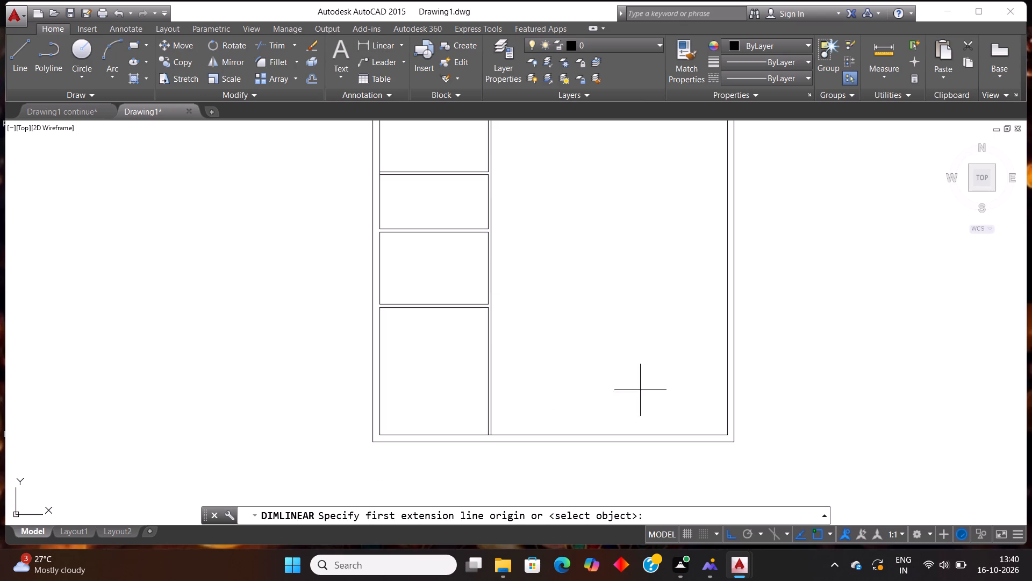
left_click(383, 311)
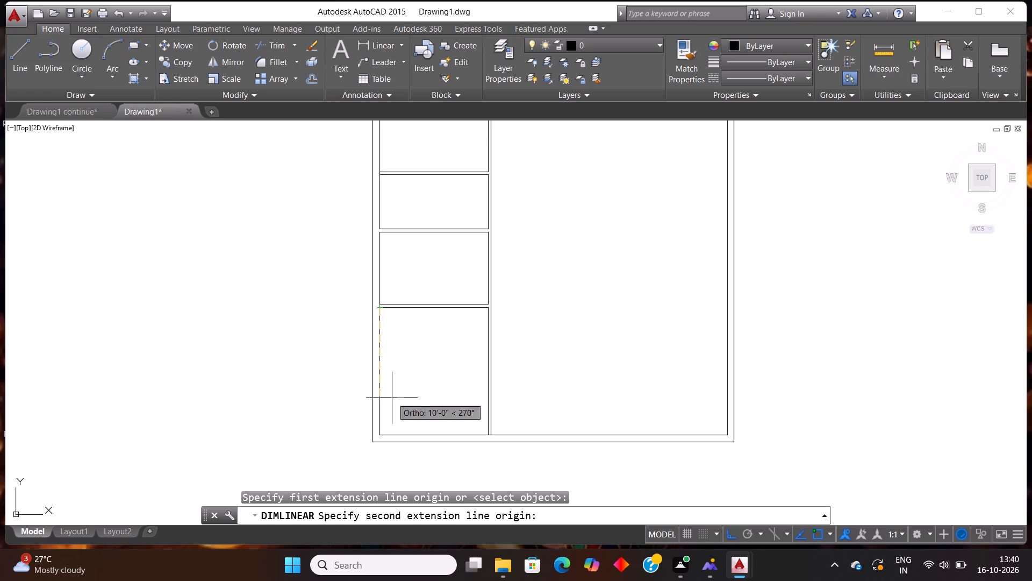
left_click(379, 430)
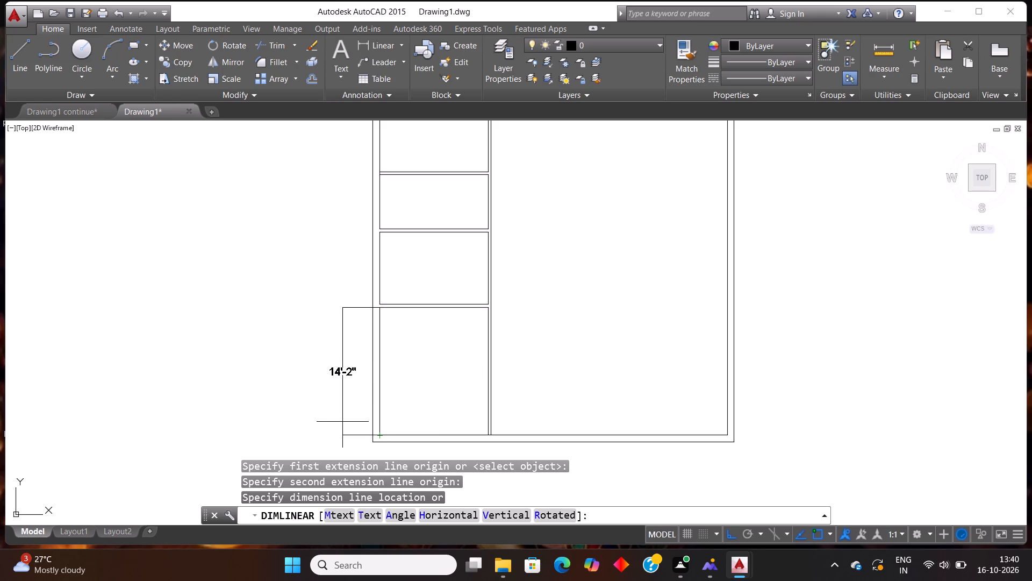
key("Escape")
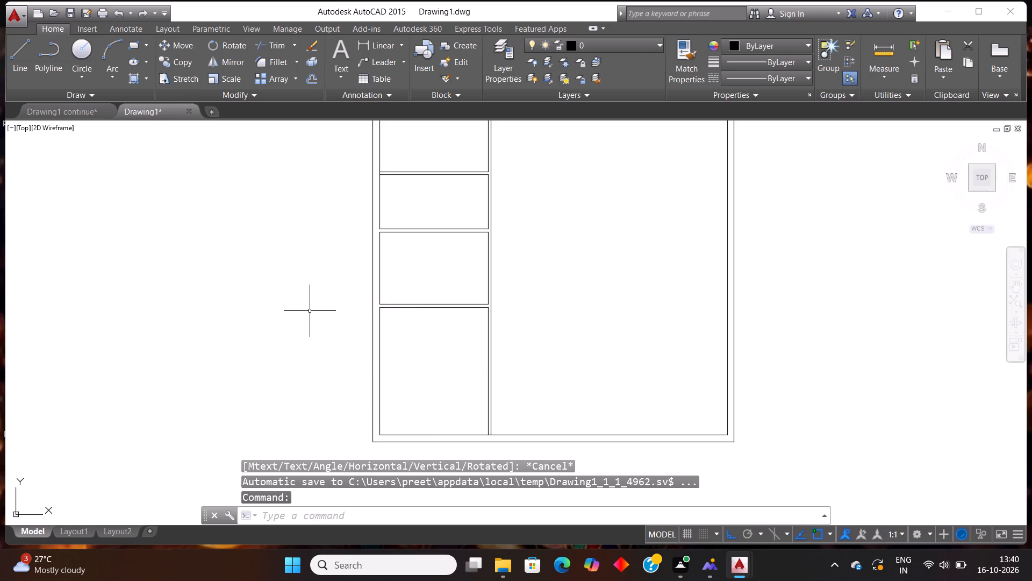
Offset the lower line of the partition below the top-right room 12' downward.
scroll(382, 292, "down", 2)
scroll(480, 164, "up", 1)
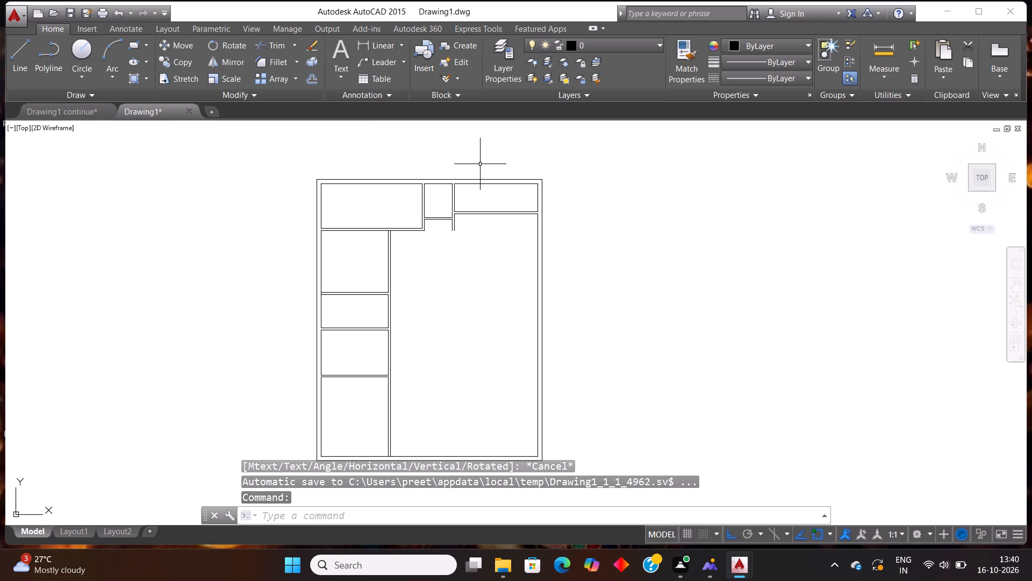
scroll(484, 182, "up", 1)
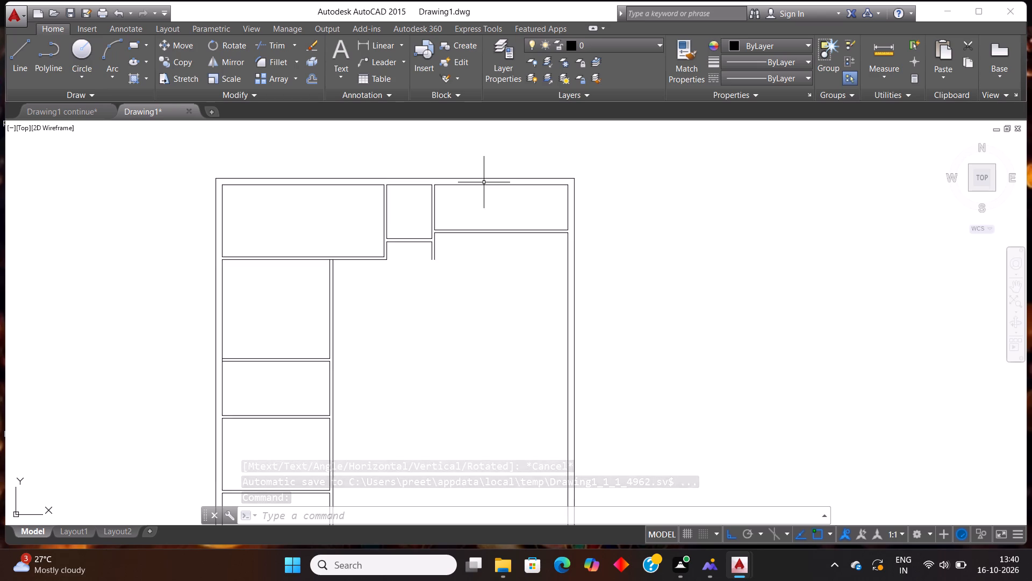
scroll(481, 193, "down", 1)
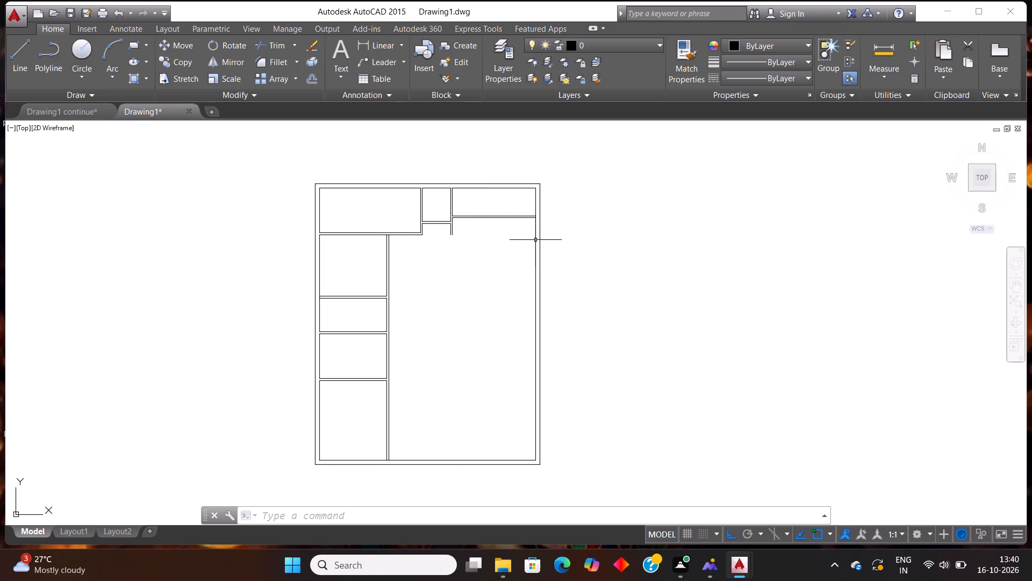
type("off")
key("Return")
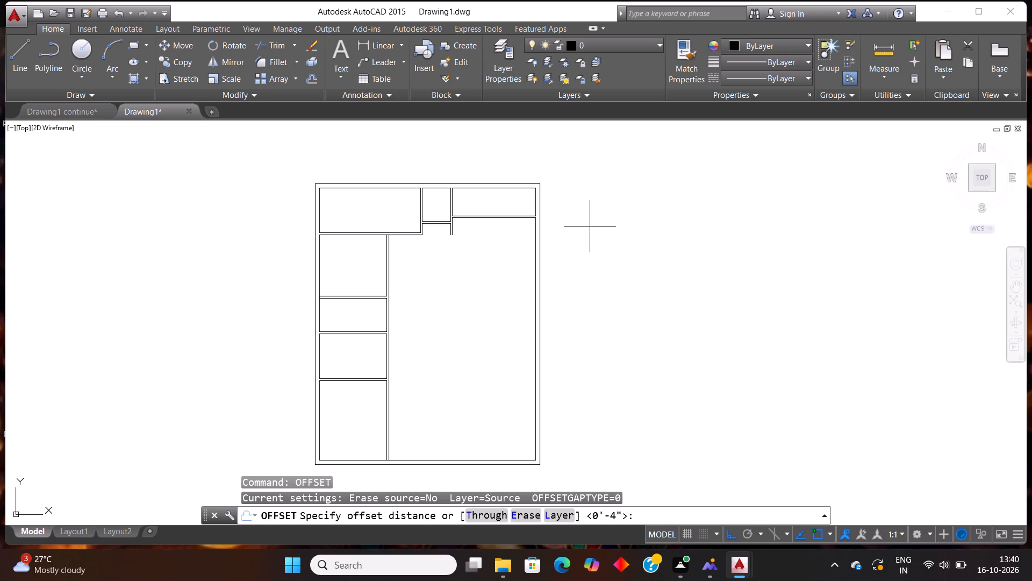
type("12'")
key("Return")
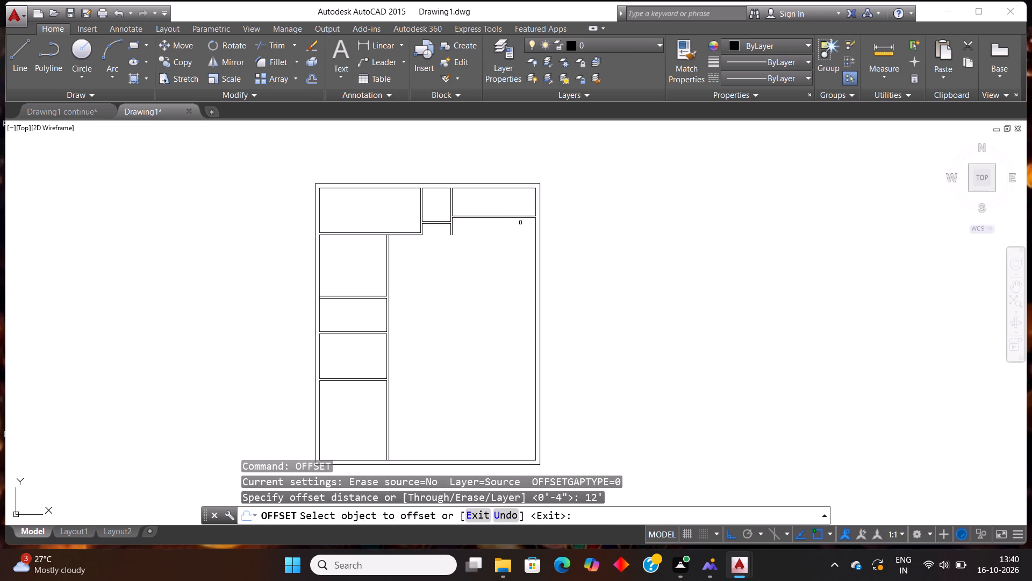
scroll(523, 221, "up", 1)
left_click(514, 216)
left_click(474, 353)
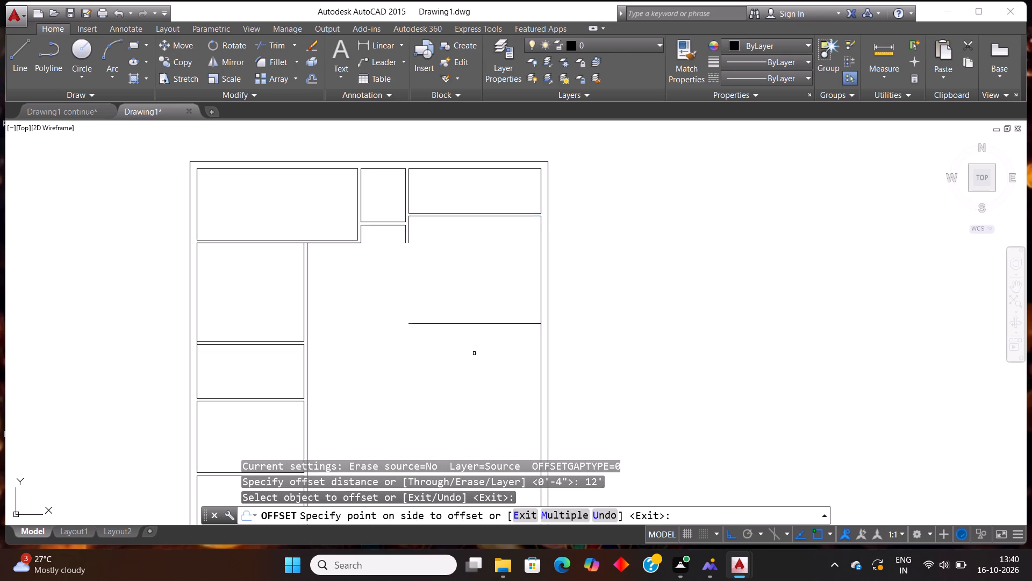
key("Escape")
Offset the new horizontal line 4" downward to form the second right-side partition's thickness.
type("off")
key("Return")
type("4\"")
key("Return")
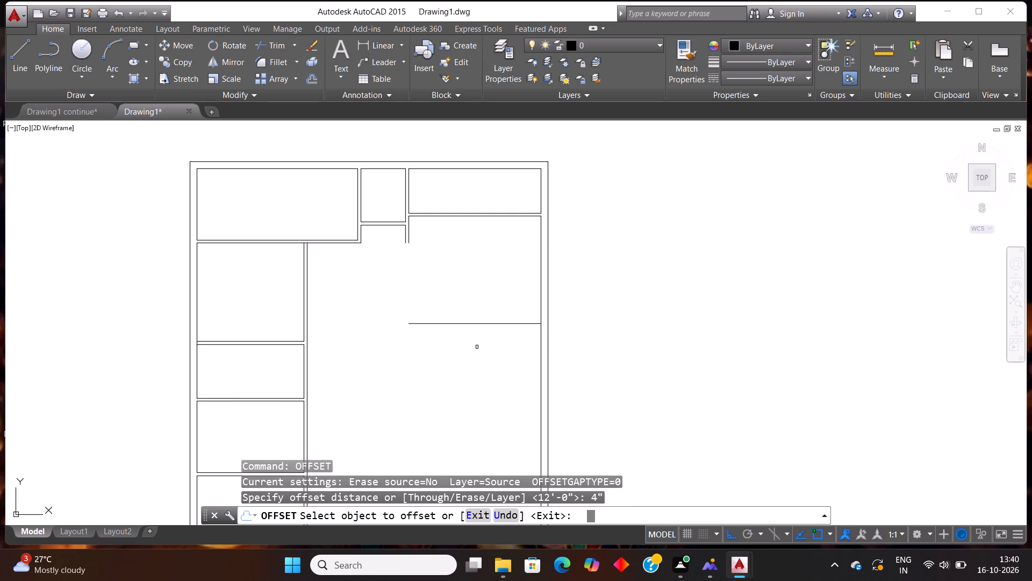
left_click(482, 325)
left_click(479, 378)
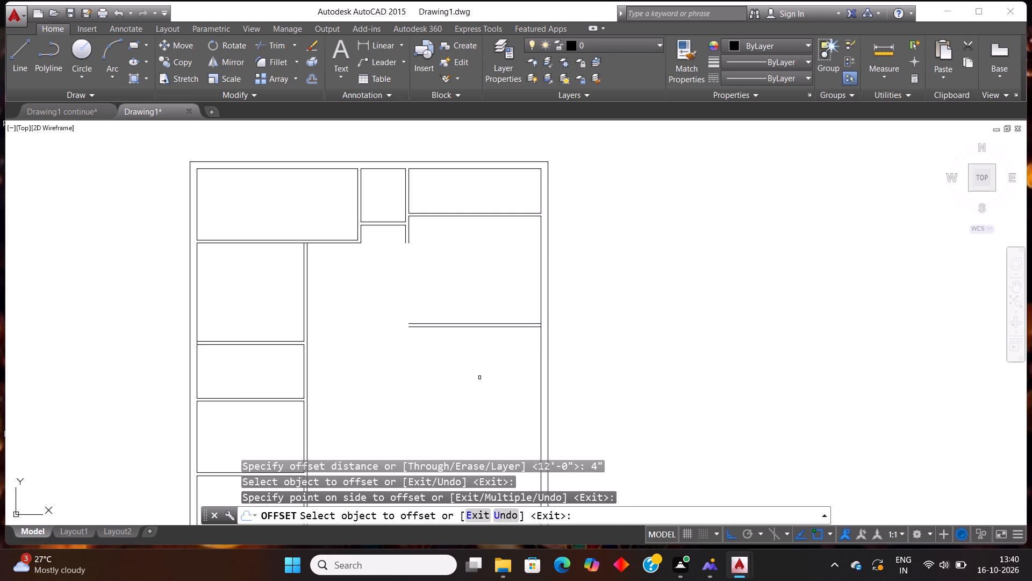
key("Escape")
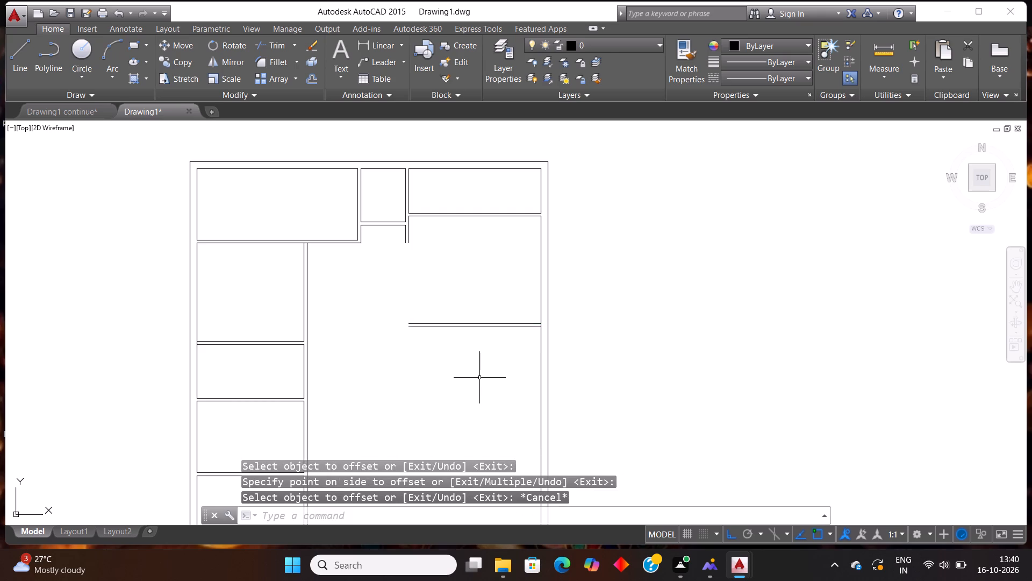
Extend the right-hand line of the short vertical partition down to the new horizontal partition, and try extending its left-hand line.
type("ex")
key("Return")
key("Return")
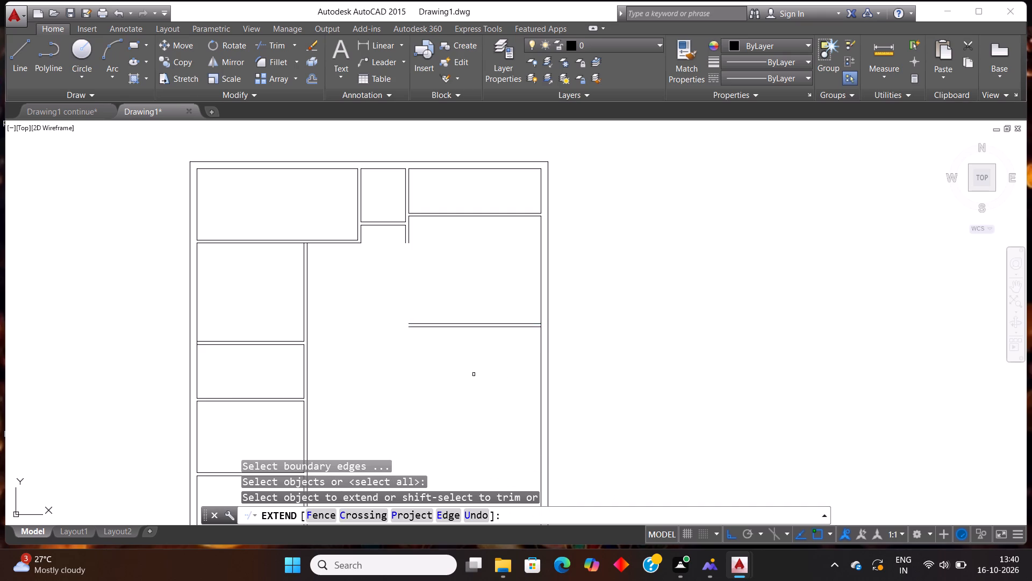
left_click(409, 238)
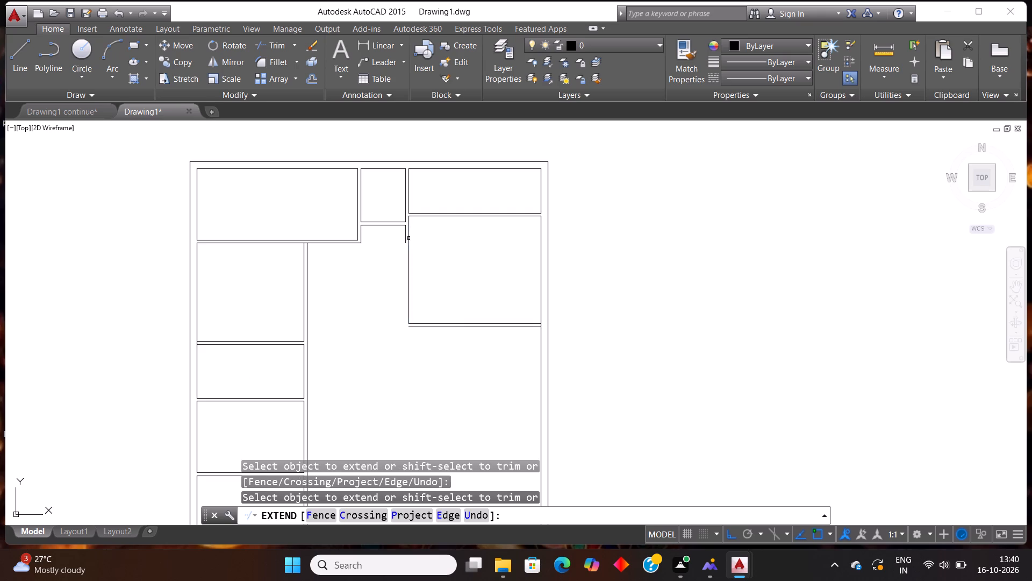
left_click(405, 240)
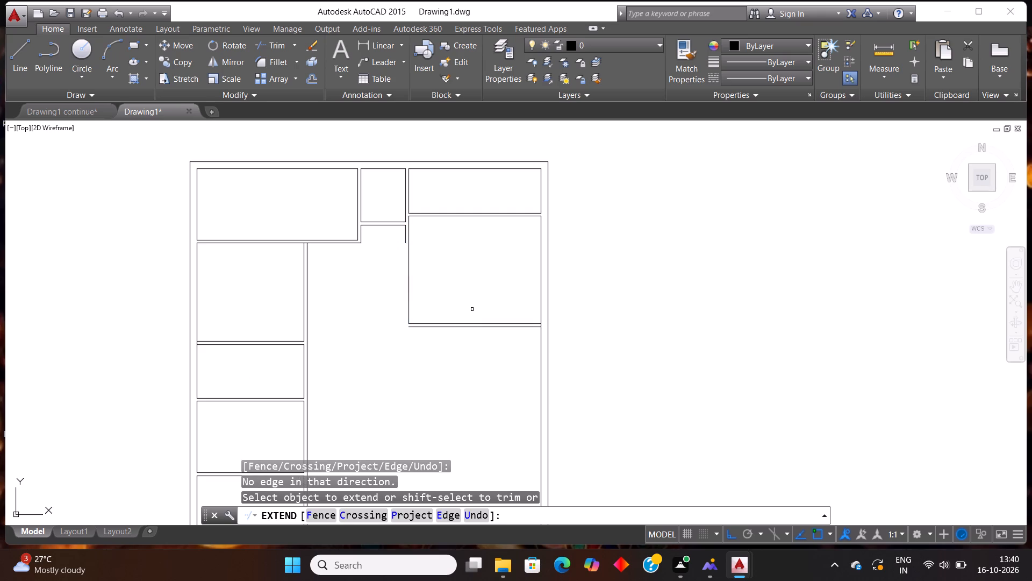
key("Escape")
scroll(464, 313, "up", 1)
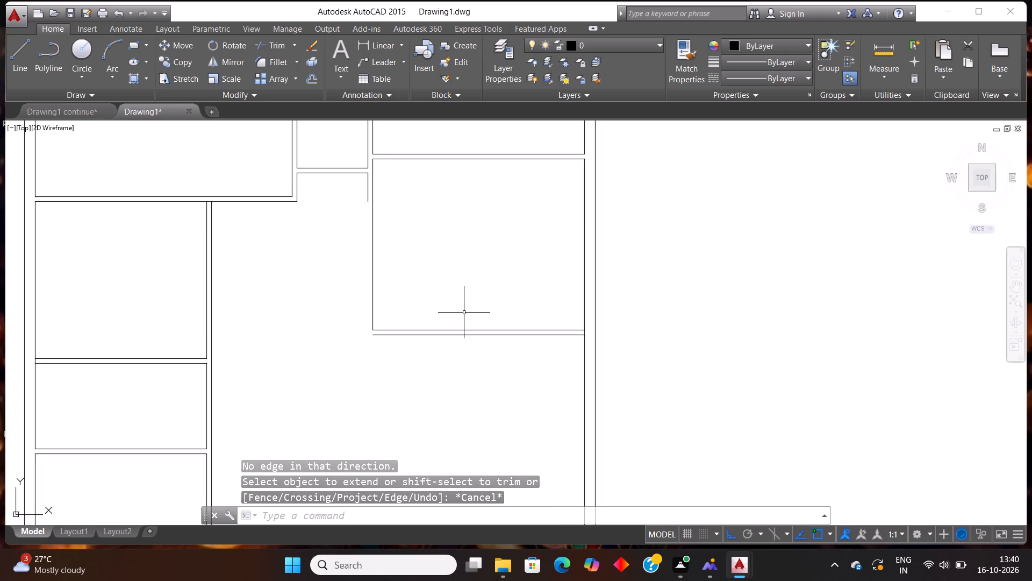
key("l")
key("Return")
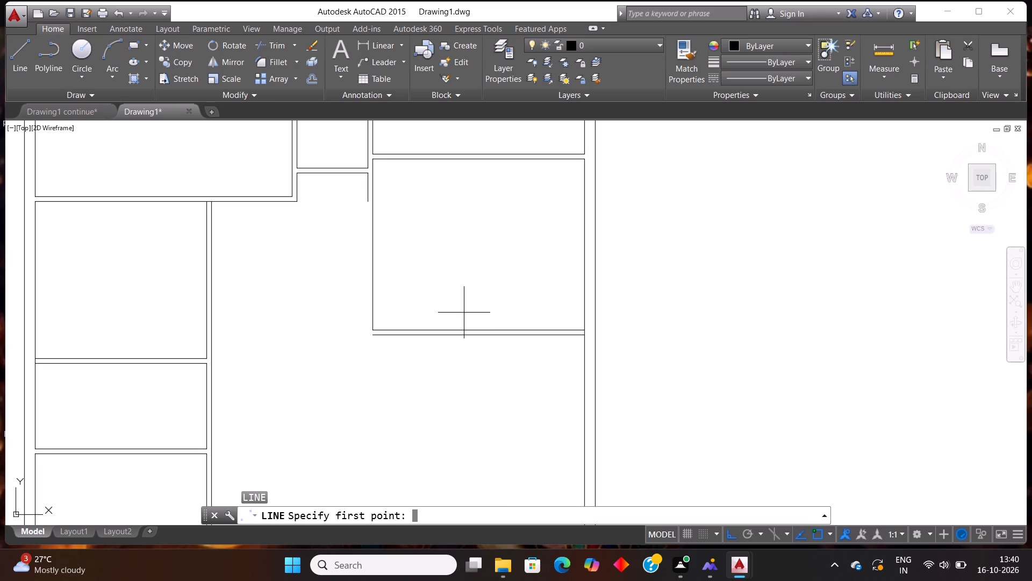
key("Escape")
Extend the new partition's lower line left to the left column's partition, and the short vertical partition's left-hand line down to it.
type("ex")
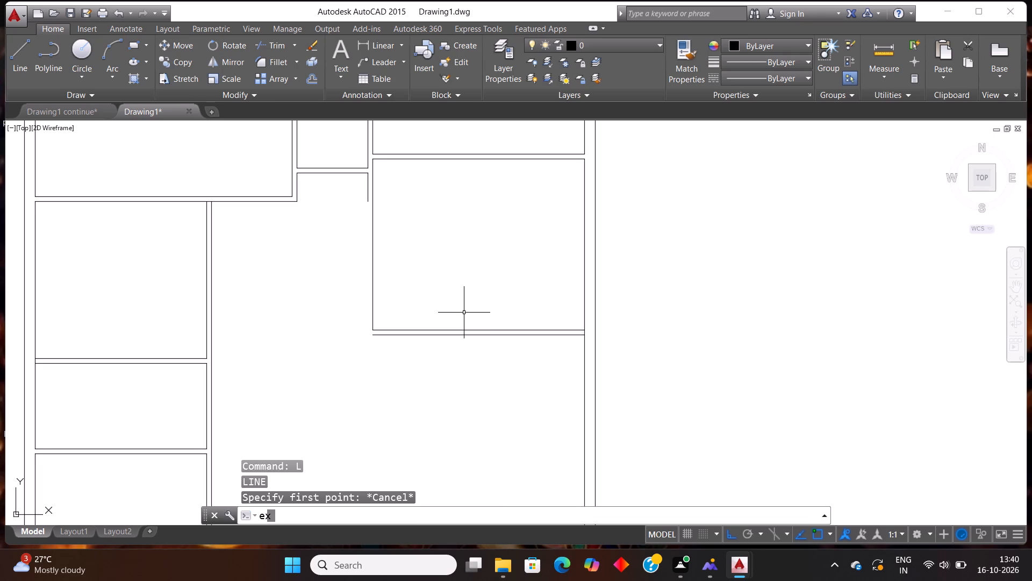
key("Return")
key("Return")
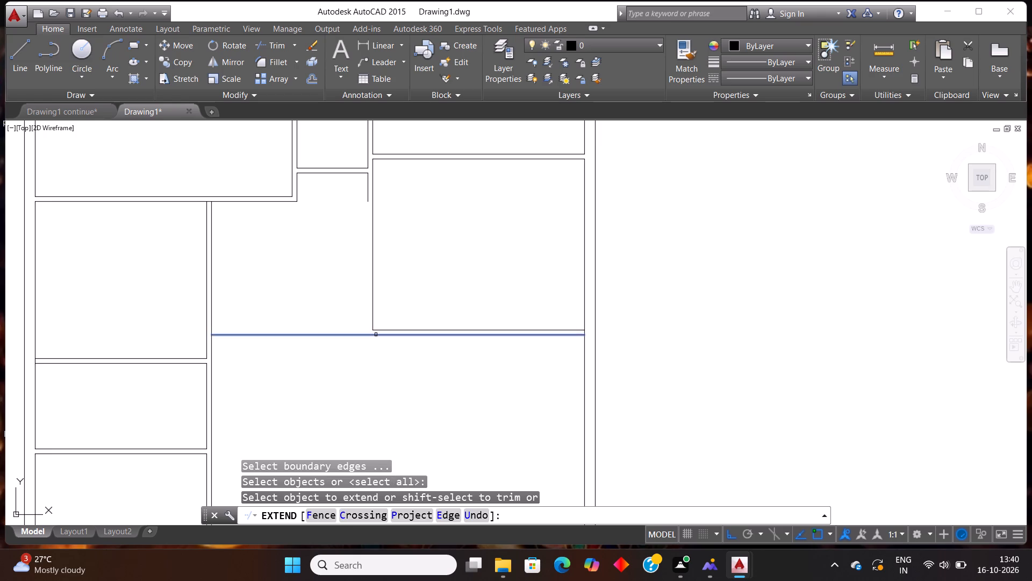
left_click(376, 335)
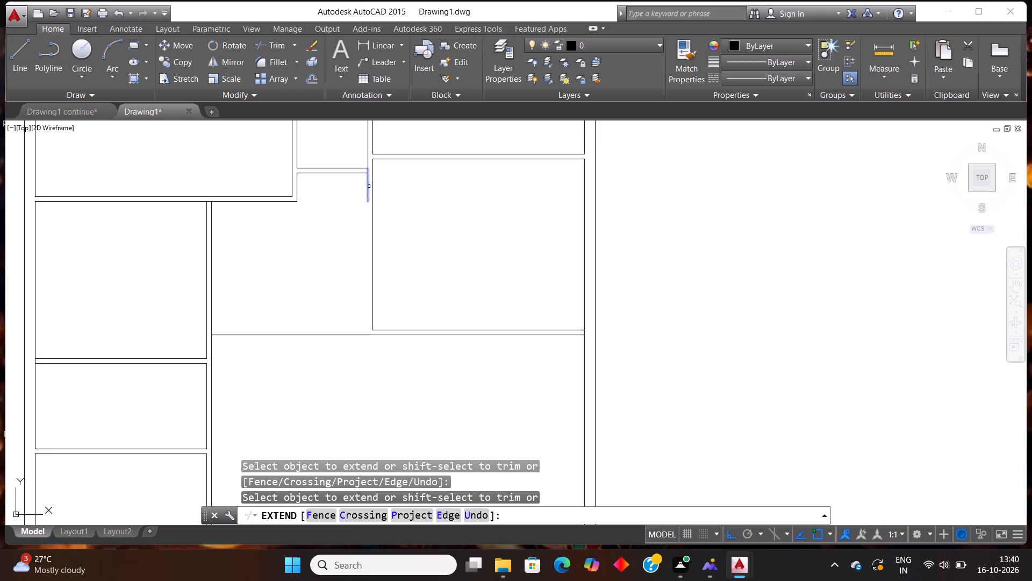
left_click(367, 194)
key("Escape")
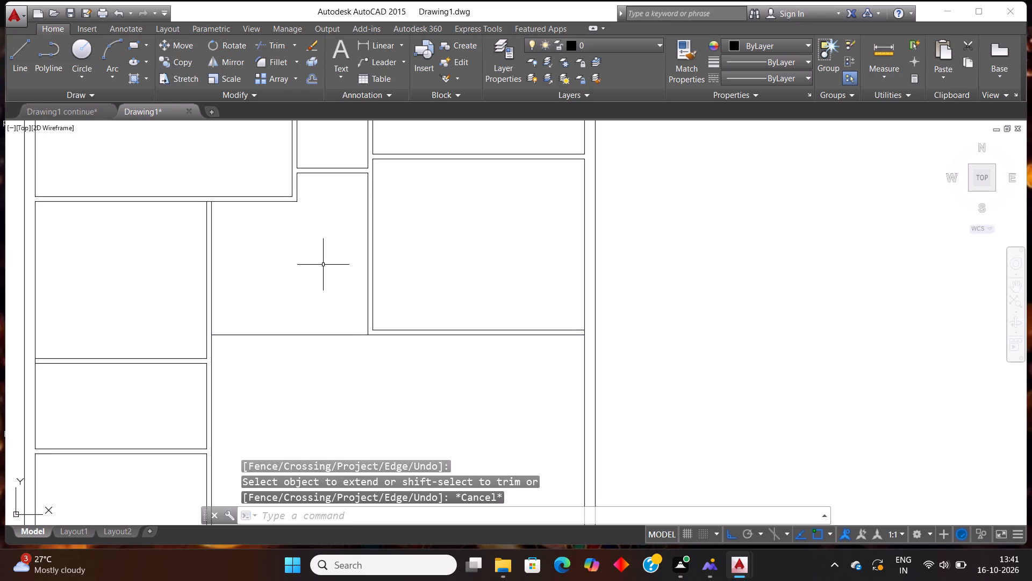
Trim the extended horizontal line between the left column's partition and the right room's vertical partition to leave a closed corner.
type("tr")
key("Return")
key("Return")
left_click_drag(327, 387, 328, 387)
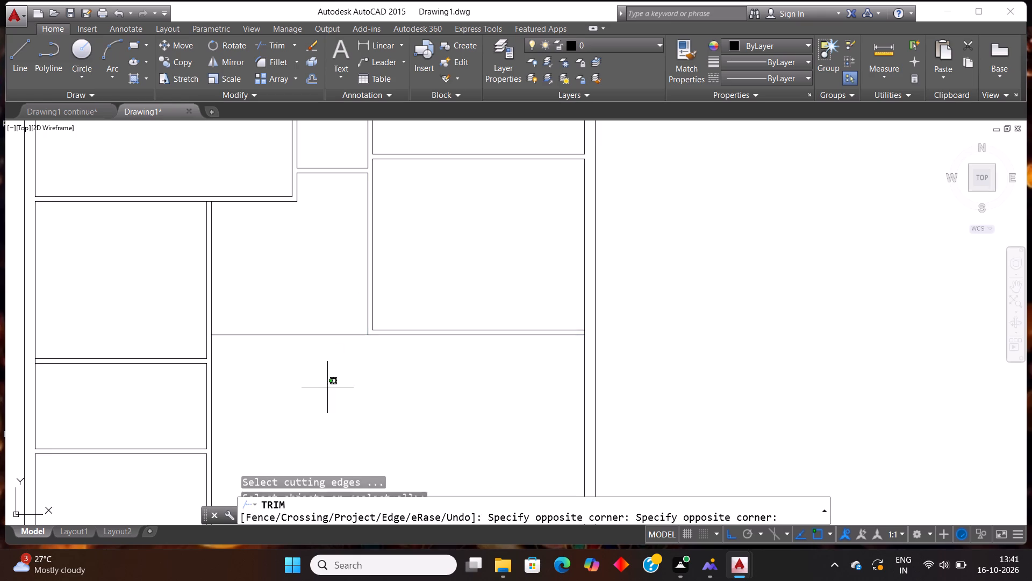
left_click_drag(328, 387, 332, 372)
left_click(329, 294)
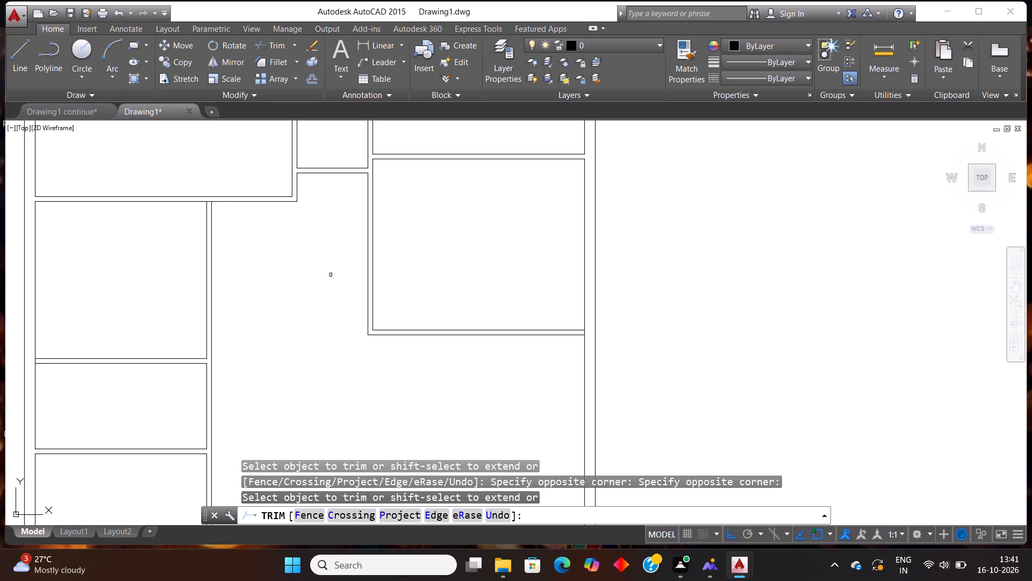
Trim the right outer wall's inner line between the new horizontal partition's two lines.
scroll(494, 307, "down", 1)
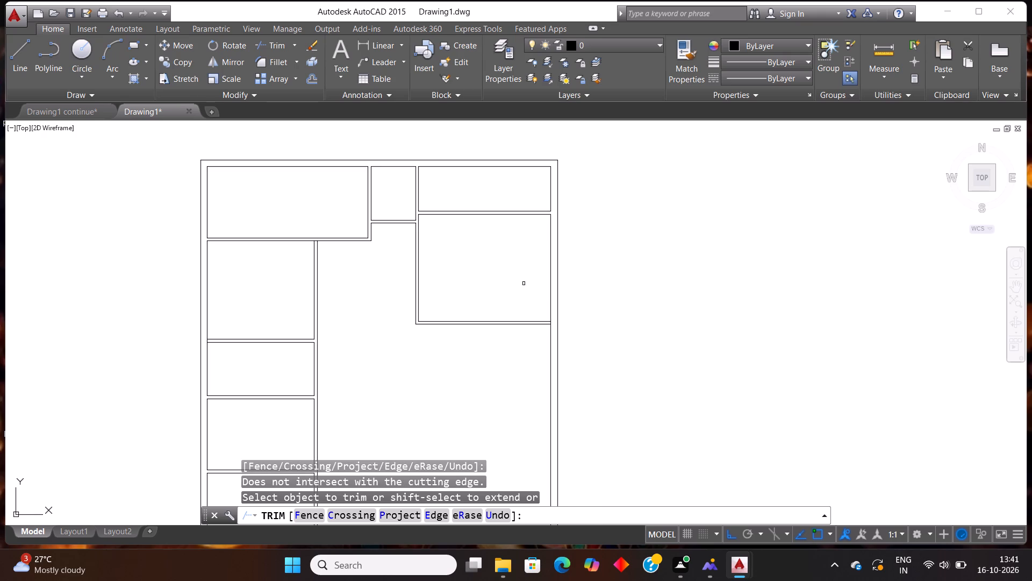
scroll(544, 300, "up", 2)
scroll(542, 364, "up", 3)
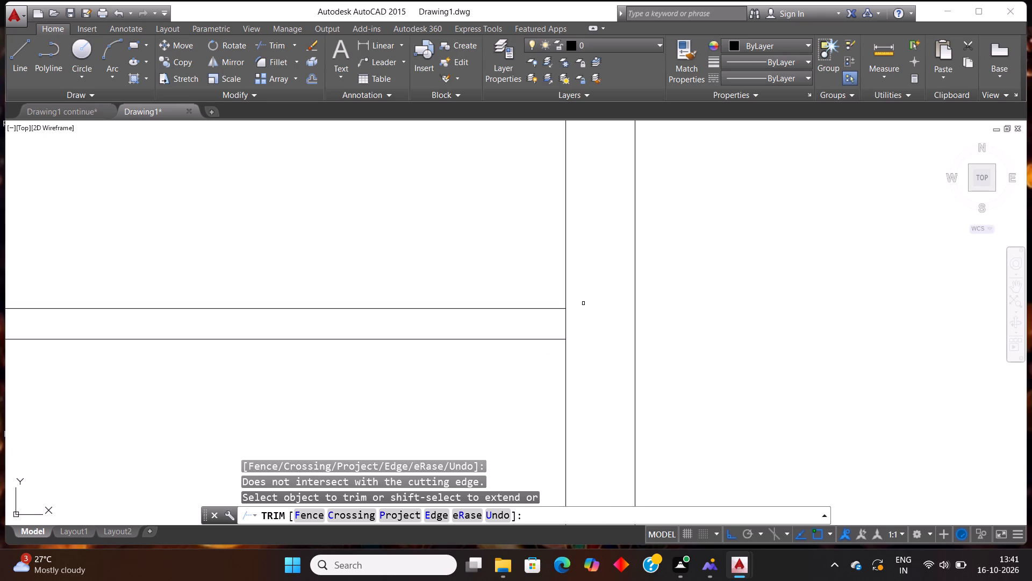
left_click(581, 310)
left_click(563, 333)
scroll(586, 320, "down", 3)
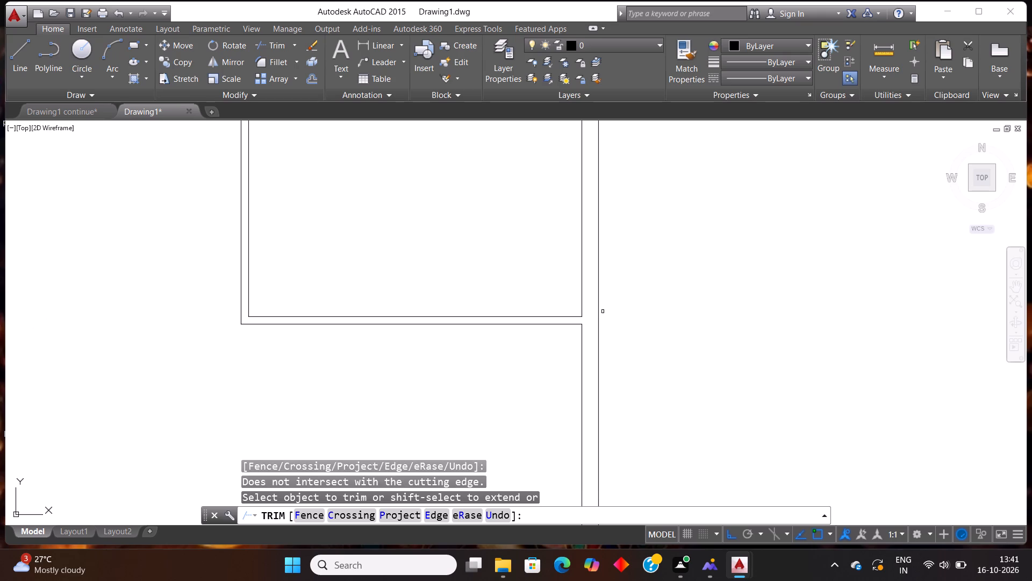
scroll(603, 311, "down", 4)
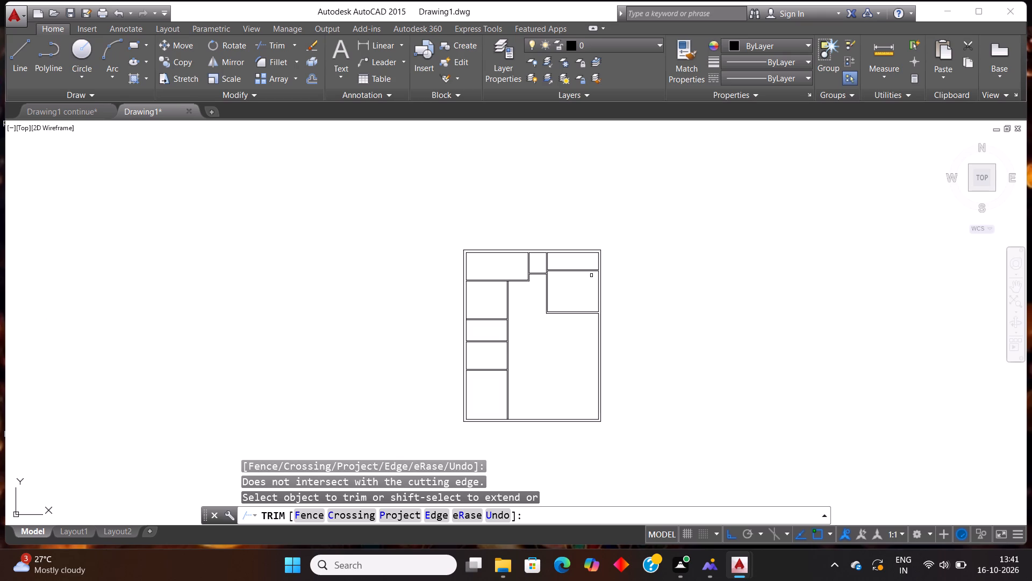
key("Escape")
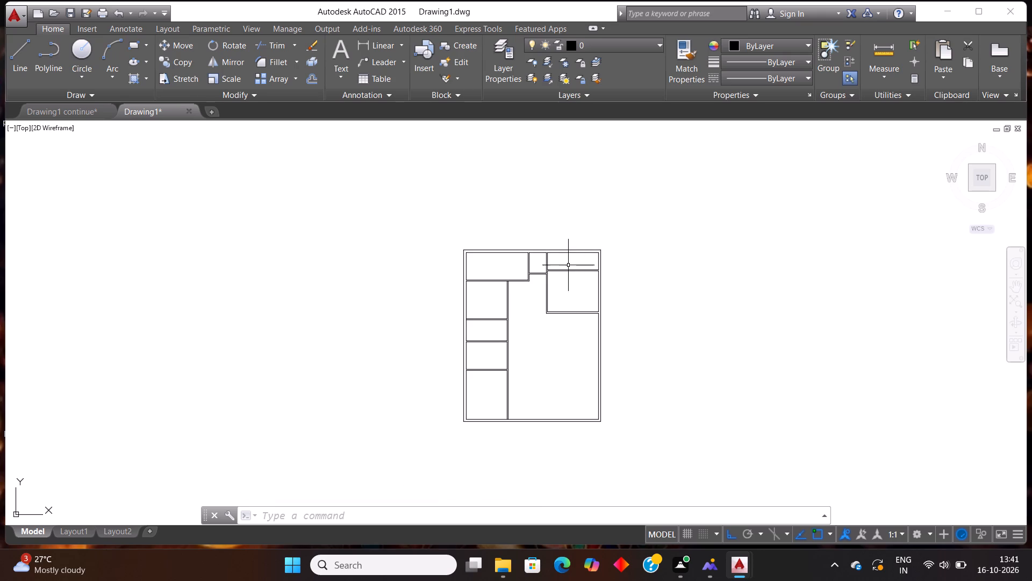
Start an Offset with a distance of 7' for the next partition line.
scroll(568, 265, "down", 1)
scroll(620, 292, "up", 3)
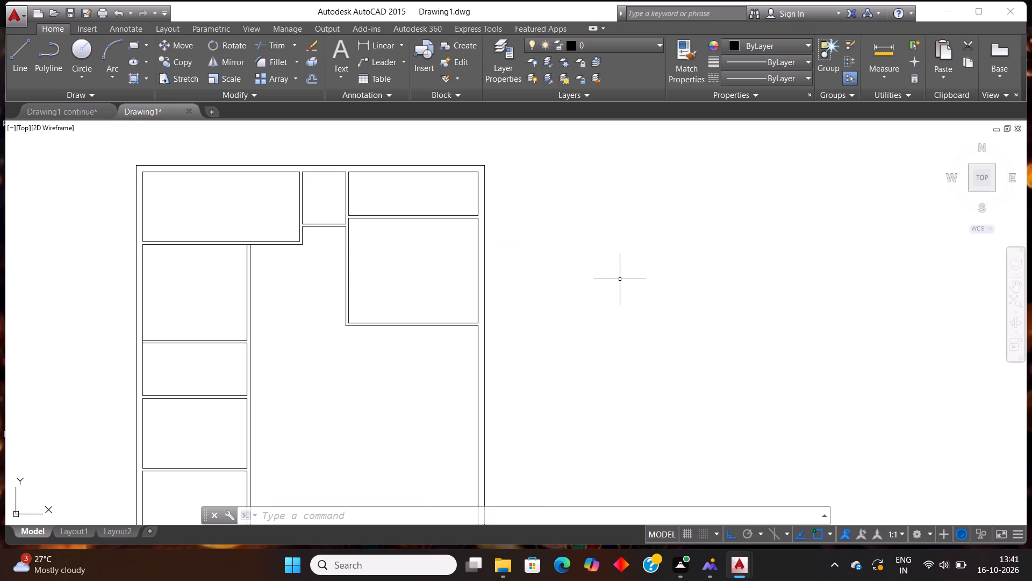
type("off")
key("Return")
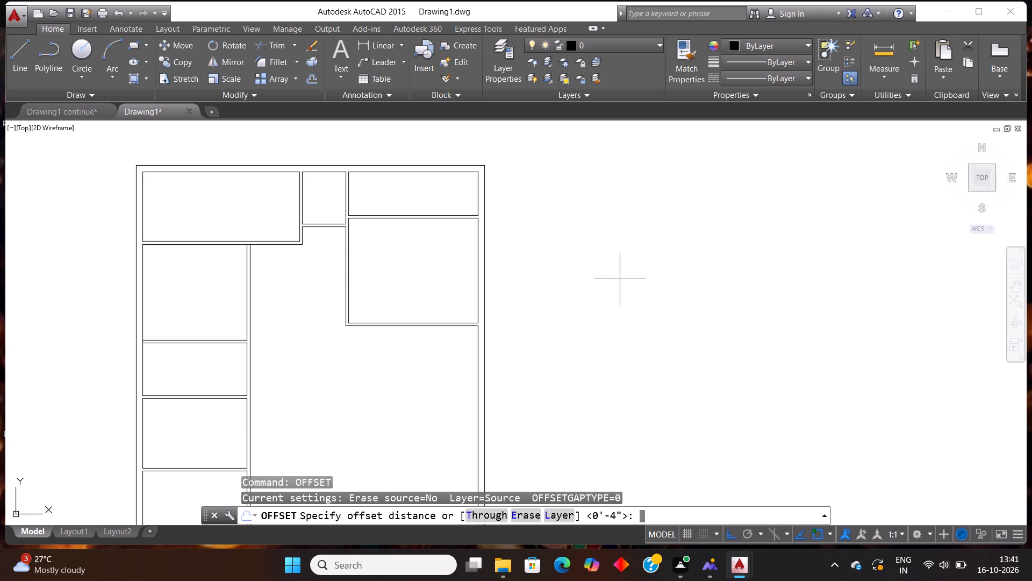
type("7'")
key("Return")
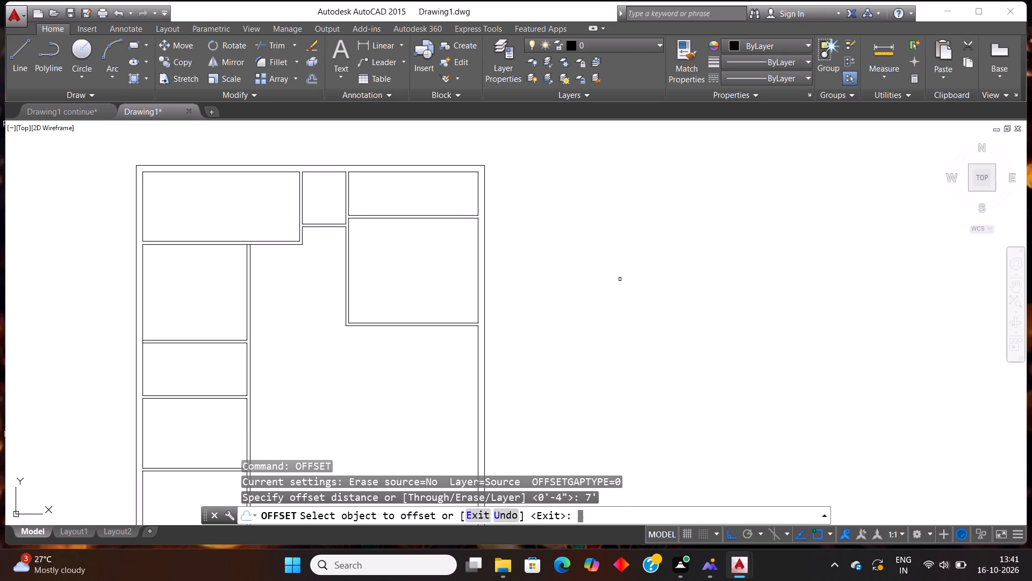
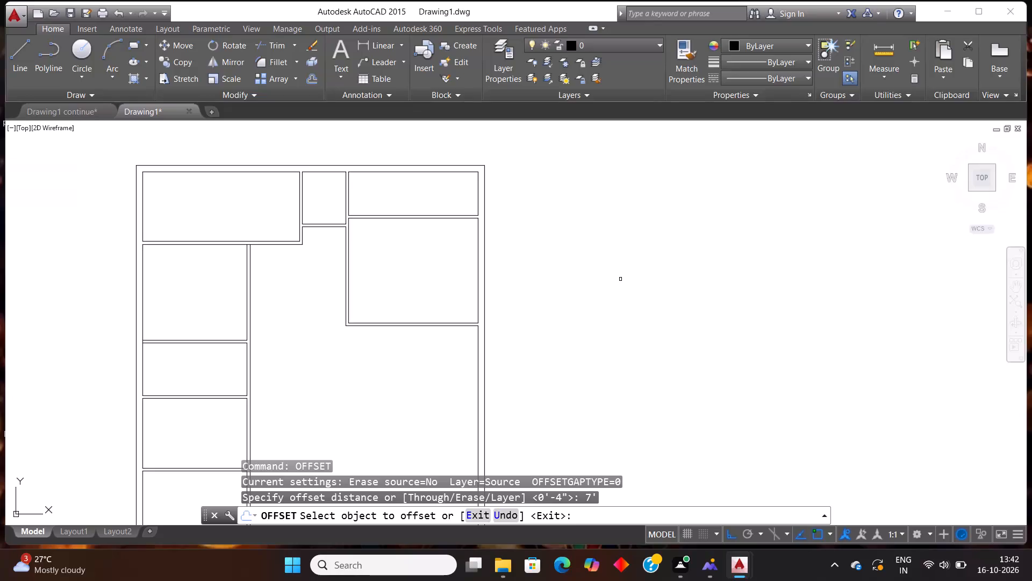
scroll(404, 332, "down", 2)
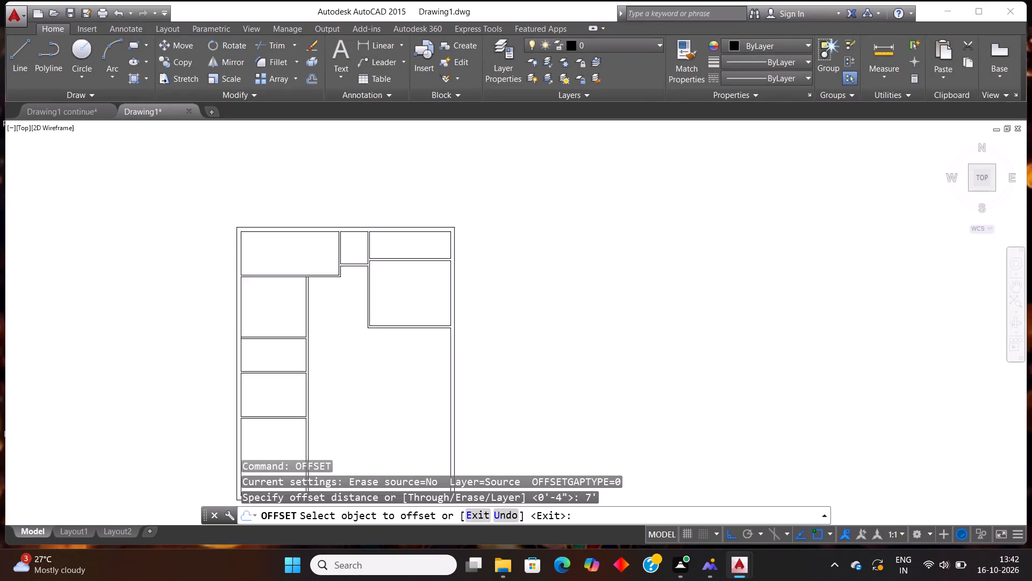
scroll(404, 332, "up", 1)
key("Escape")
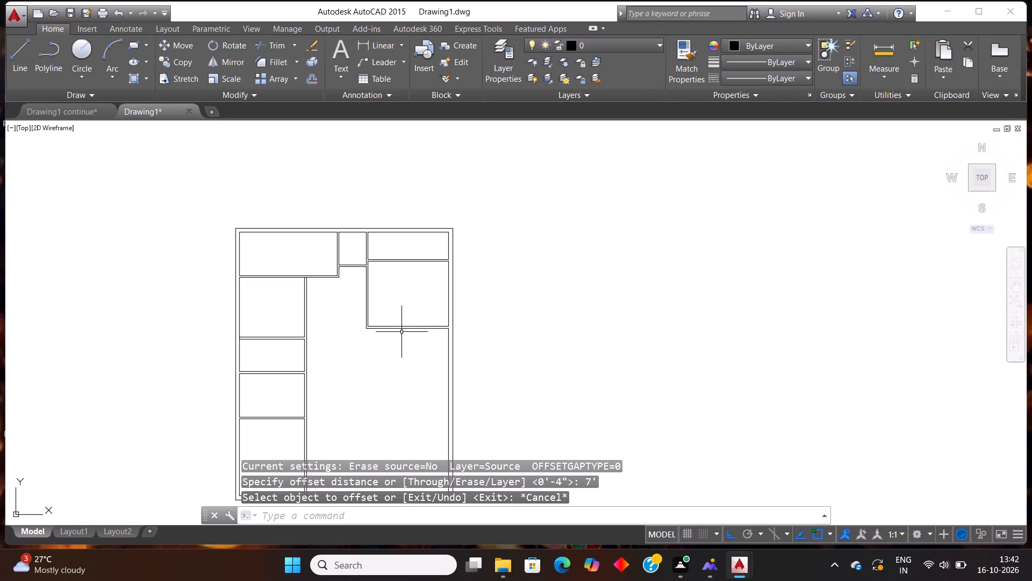
Offset the lower line of the right room's bottom partition 7' downward.
scroll(451, 339, "down", 2)
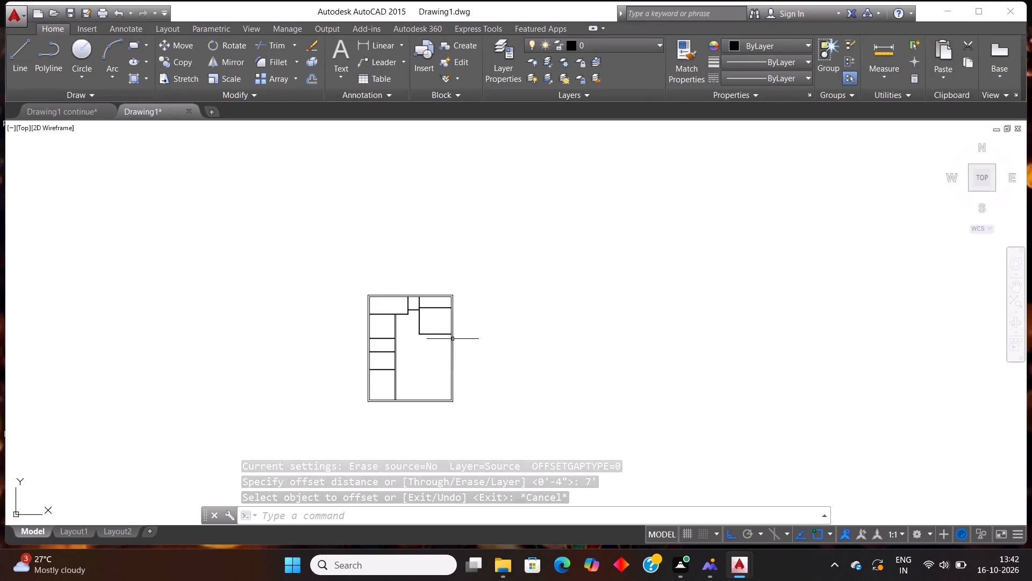
scroll(445, 348, "up", 2)
type("off")
key("Return")
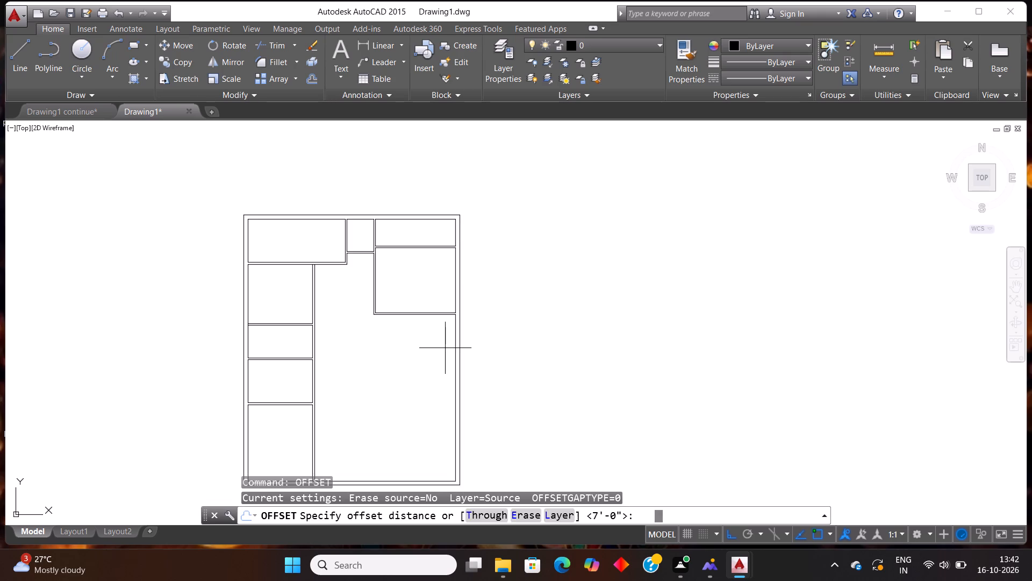
type("7'")
key("Return")
scroll(441, 342, "up", 1)
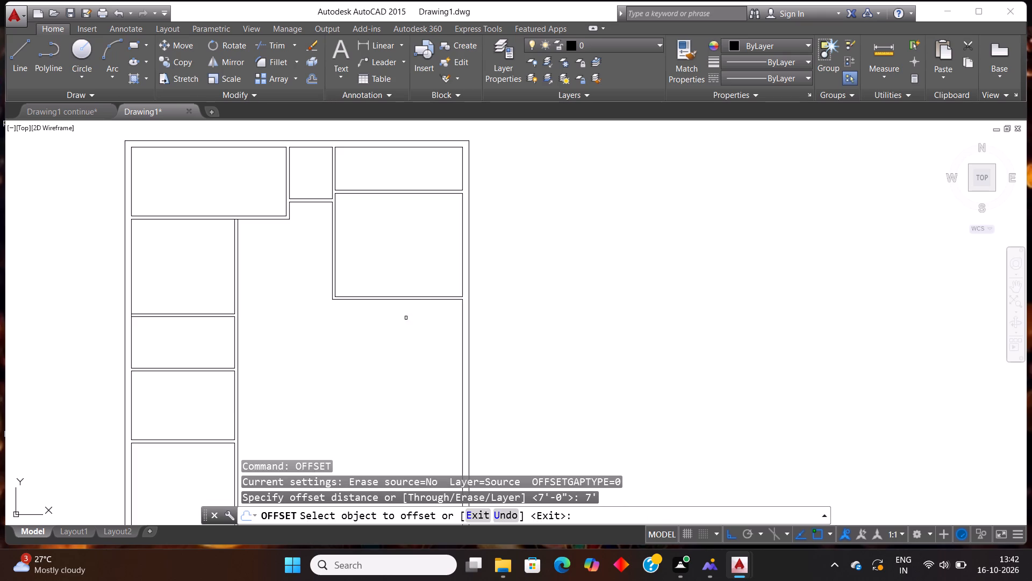
left_click(419, 300)
left_click(393, 430)
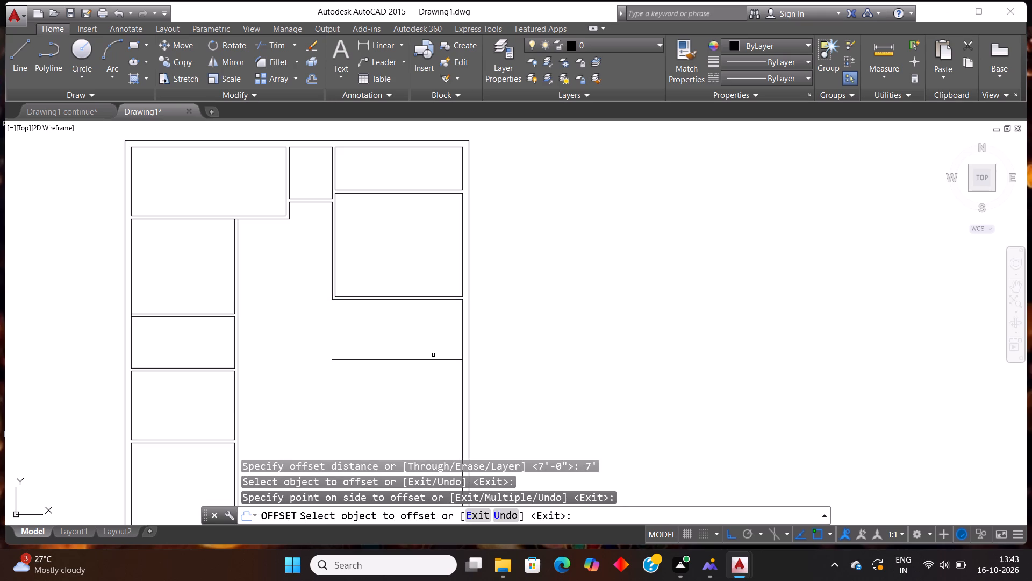
key("Escape")
Offset the new horizontal line 4" downward to give the partition its thickness.
type("off")
key("Return")
type("4\"")
key("Return")
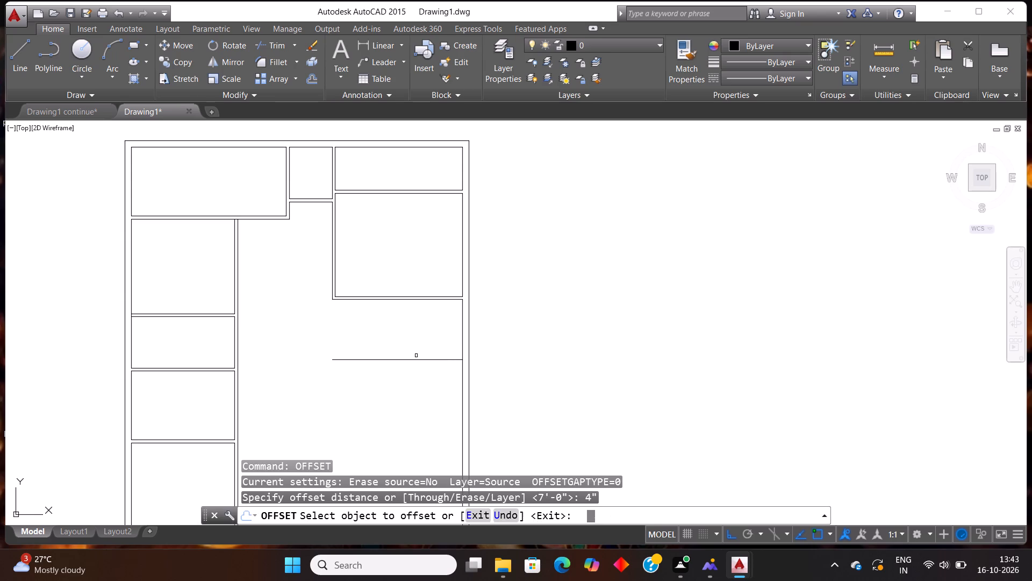
left_click(390, 360)
left_click(400, 402)
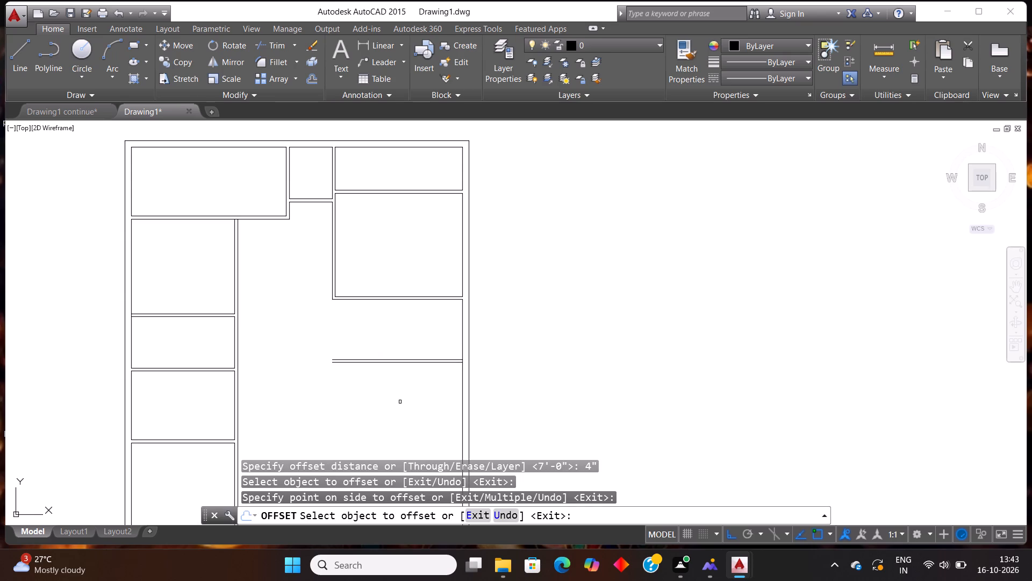
key("Escape")
Trim the right outer wall's inner line between the new partition's two lines.
type("tr")
key("Return")
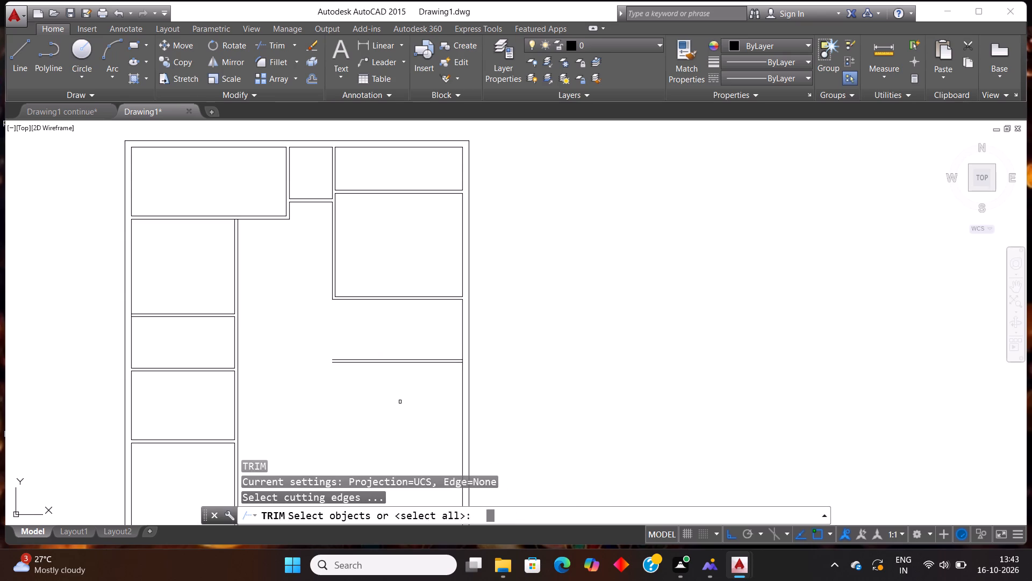
key("Return")
scroll(461, 363, "up", 5)
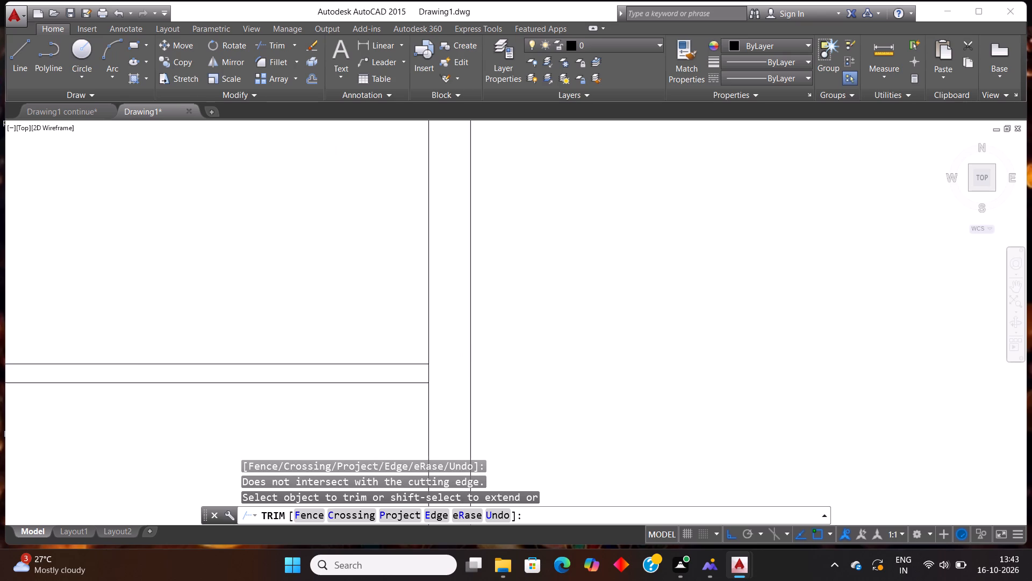
scroll(398, 398, "up", 1)
left_click_drag(428, 374, 420, 374)
left_click(355, 359)
scroll(381, 354, "down", 6)
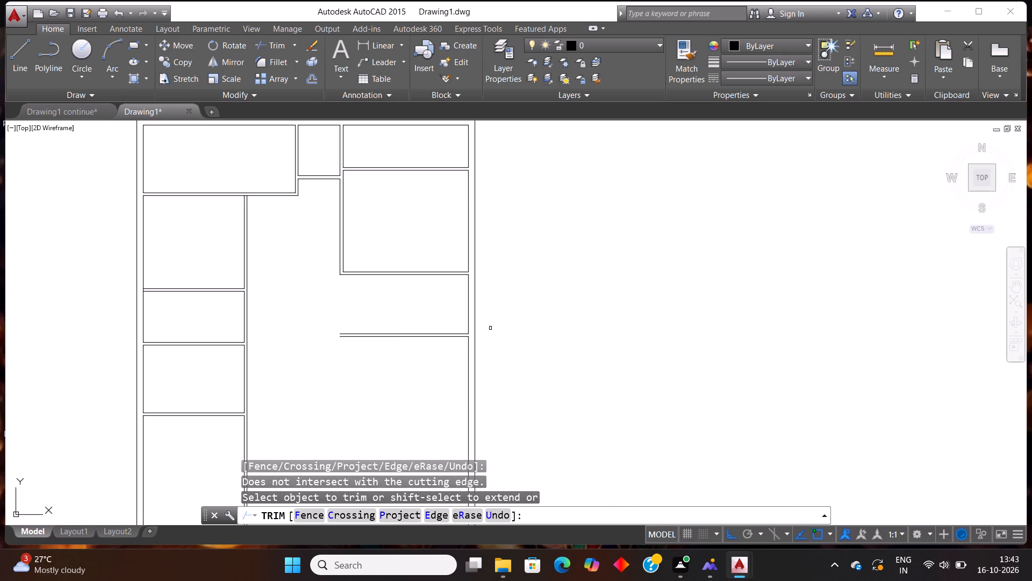
scroll(490, 328, "down", 1)
scroll(529, 258, "up", 1)
scroll(529, 258, "down", 3)
scroll(546, 240, "up", 2)
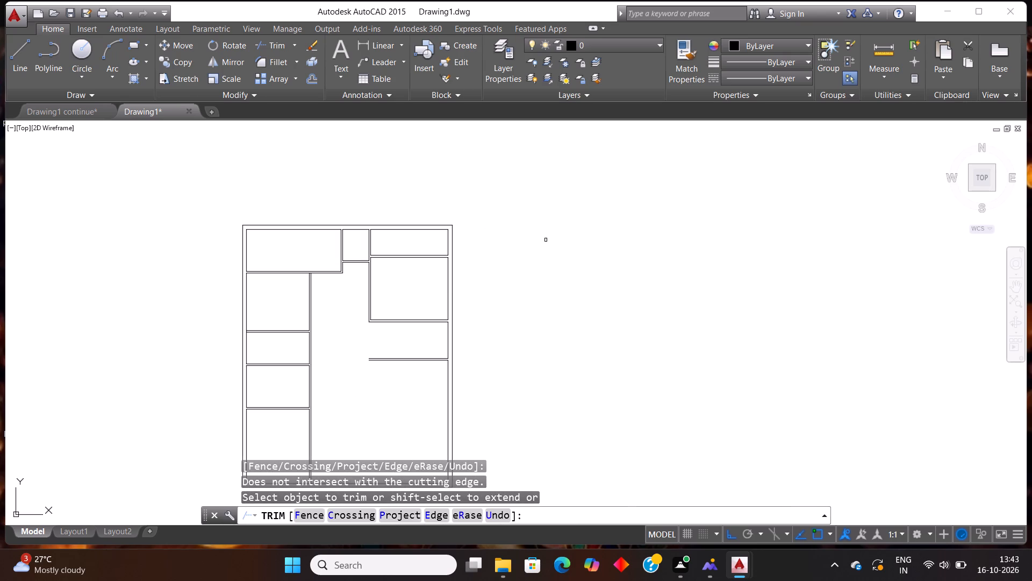
key("Escape")
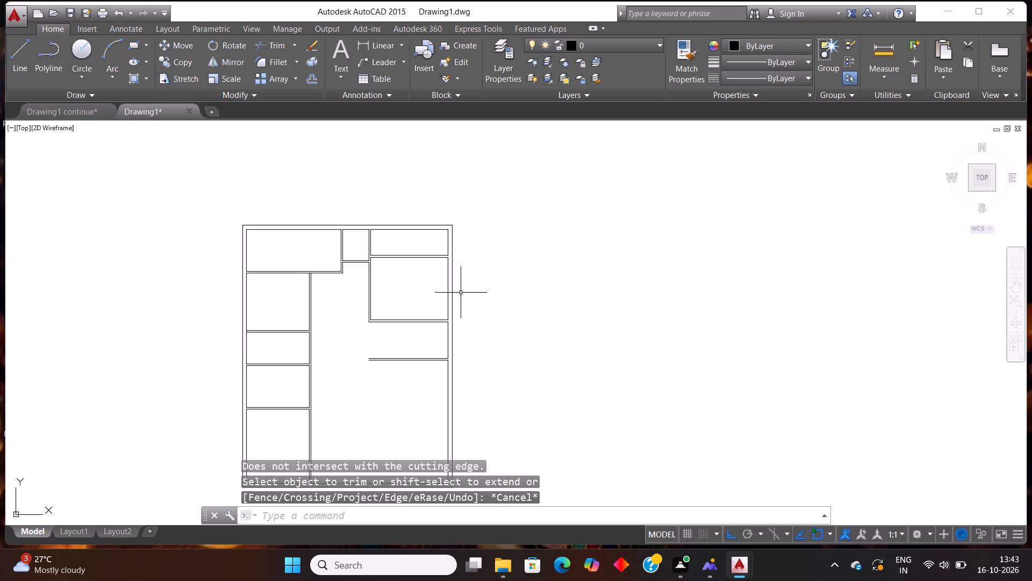
Draw a horizontal line leftward from the midpoint of the right wall's inner line between the two partitions, stopping short of the space's open end.
scroll(460, 293, "up", 1)
key("l")
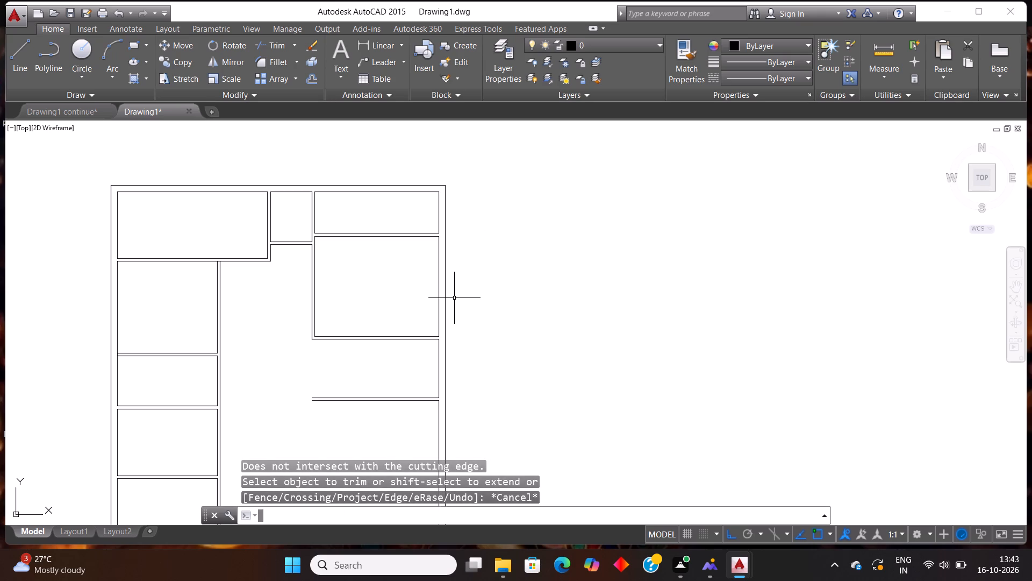
key("Return")
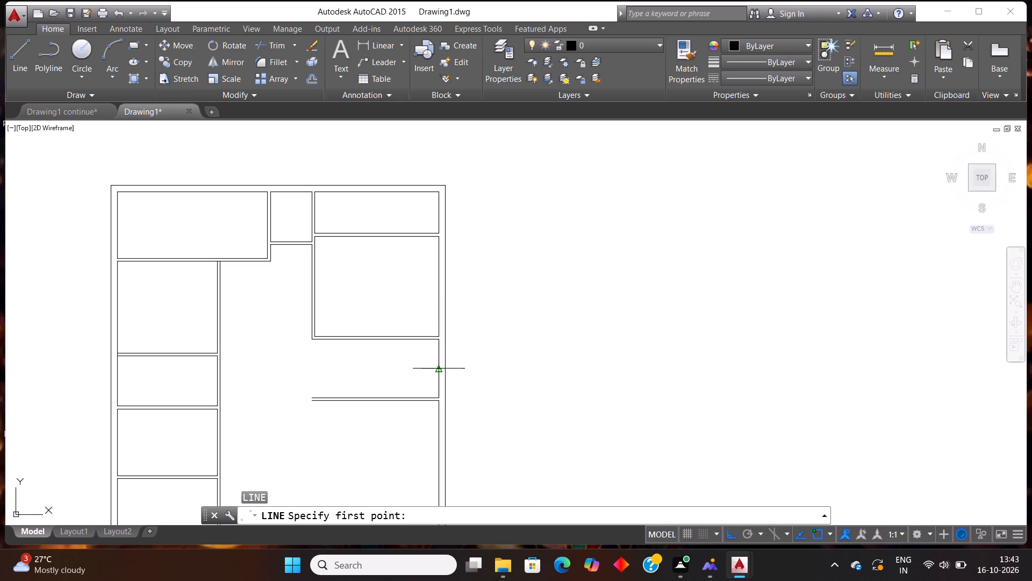
left_click(437, 372)
left_click(322, 375)
key("Escape")
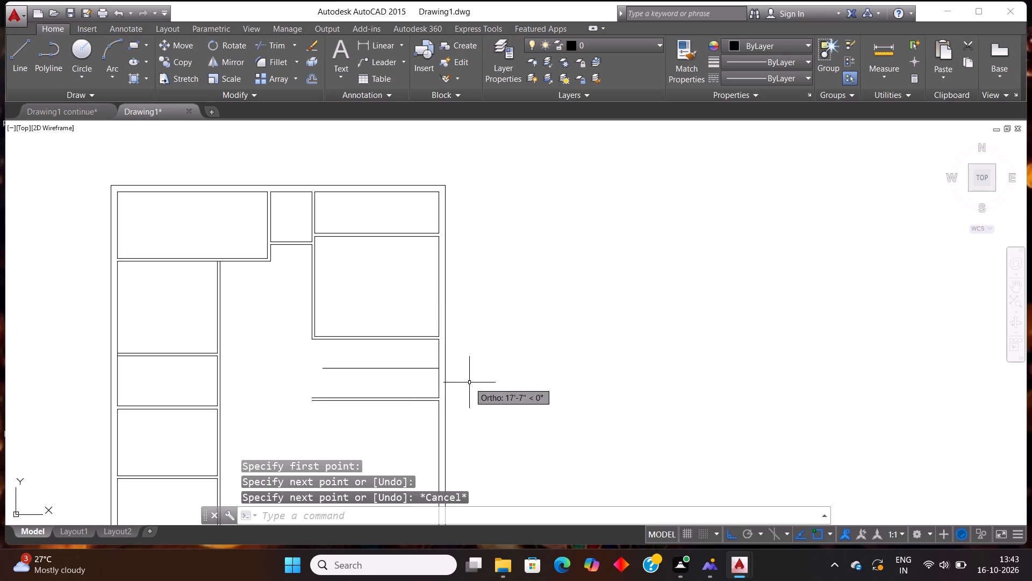
Offset the right wall's inner line between the two partitions 2.5' to the left to mark the stair landing.
type("off")
key("Return")
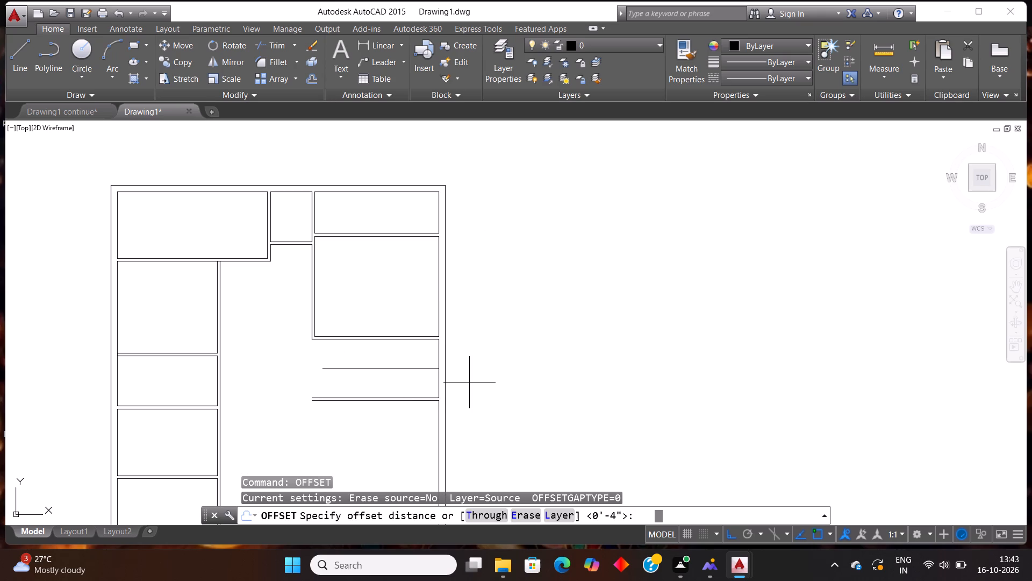
type("2.5'")
key("Return")
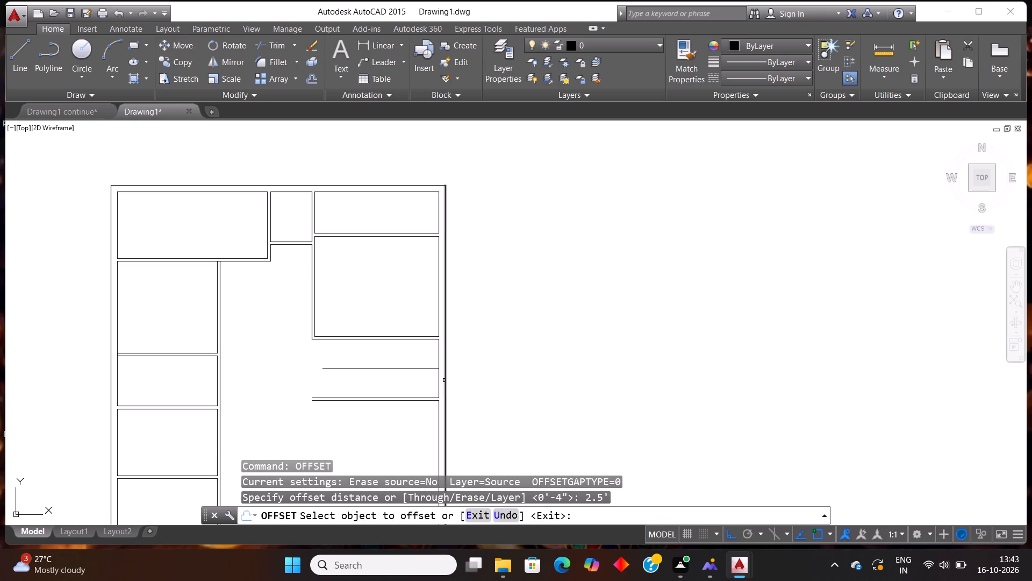
left_click(440, 379)
left_click(341, 428)
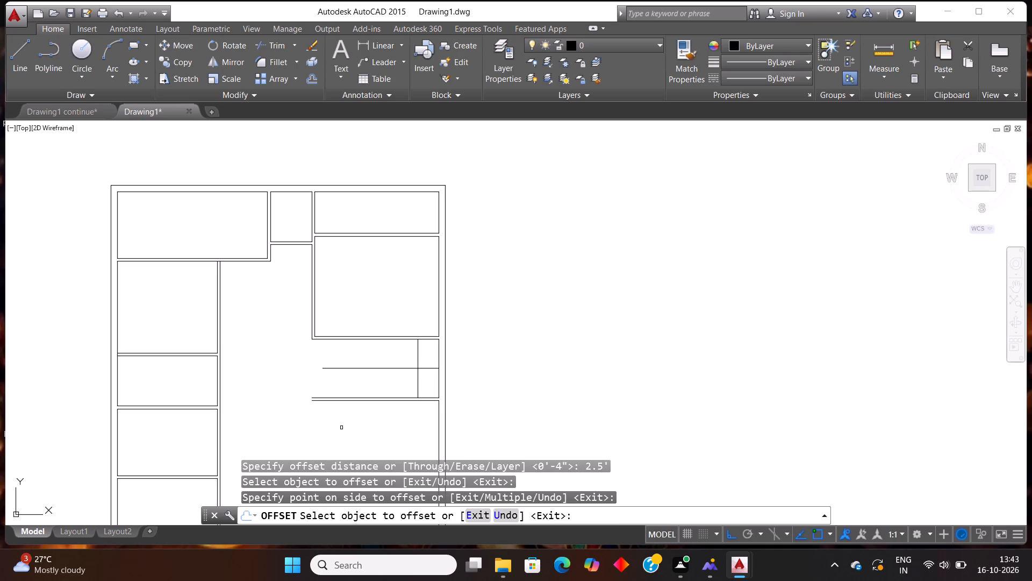
key("Escape")
Trim the horizontal centre line between the landing line and the right wall.
type("tr")
key("Return")
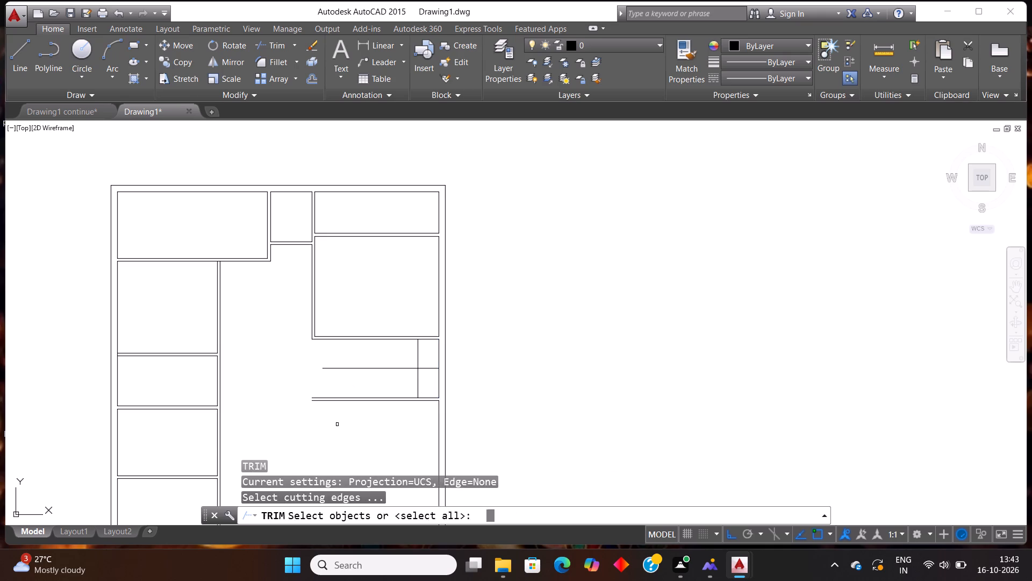
key("Return")
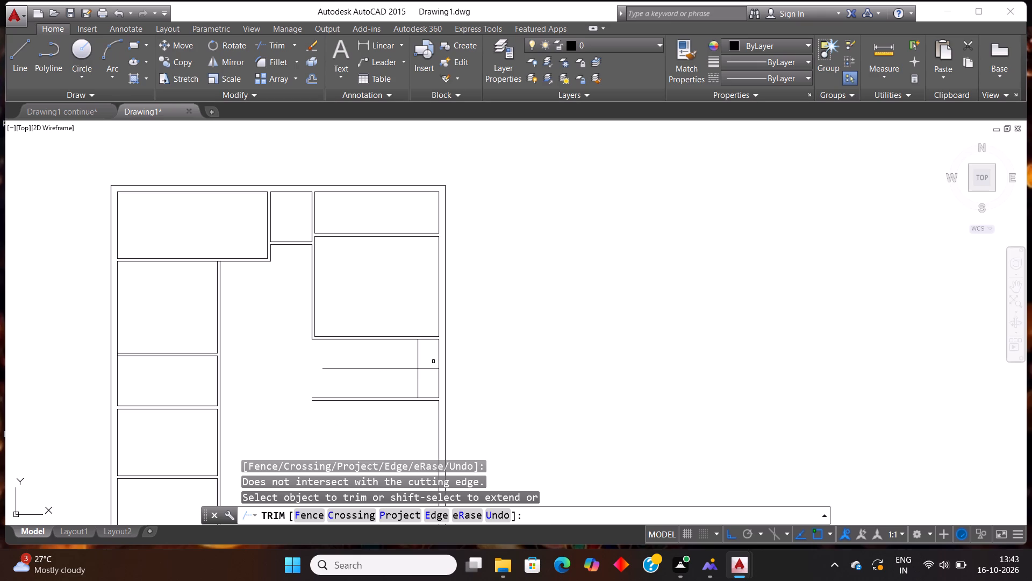
left_click(428, 359)
left_click(433, 380)
key("Escape")
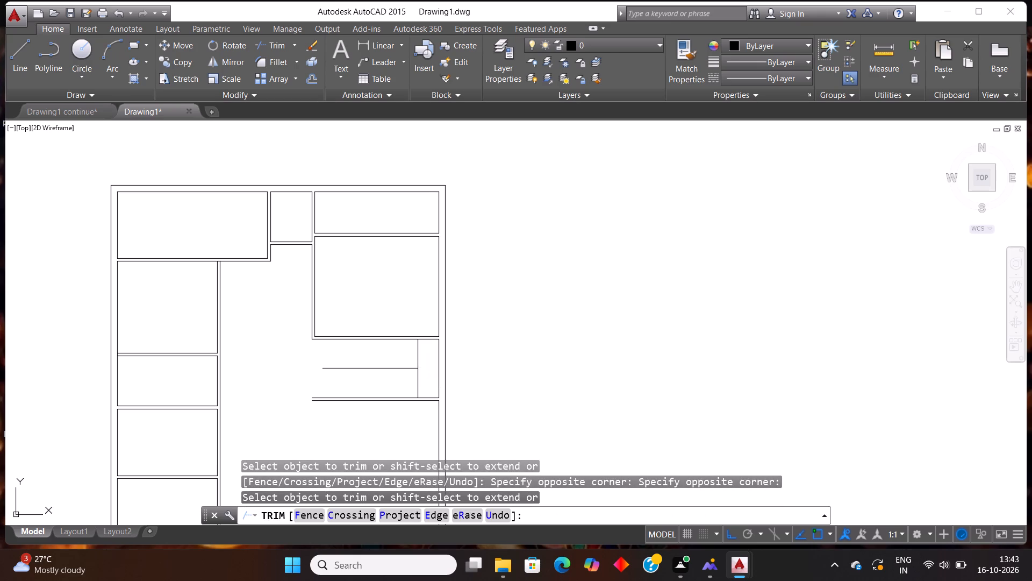
Offset the landing line successively to the left at 1' spacing to create eight more stair tread lines.
type("off")
key("Return")
type("1'")
key("Return")
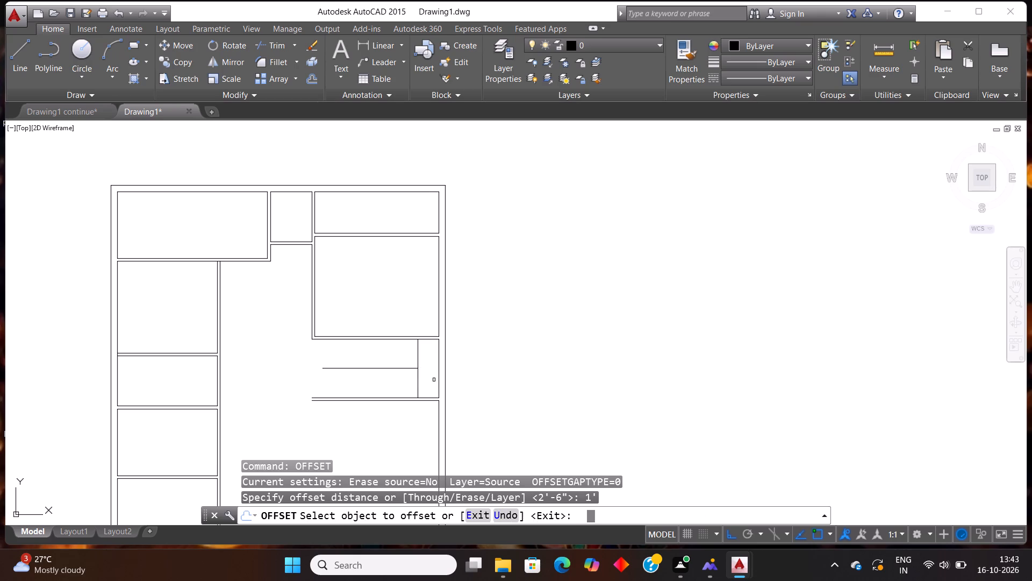
left_click(418, 350)
left_click(355, 350)
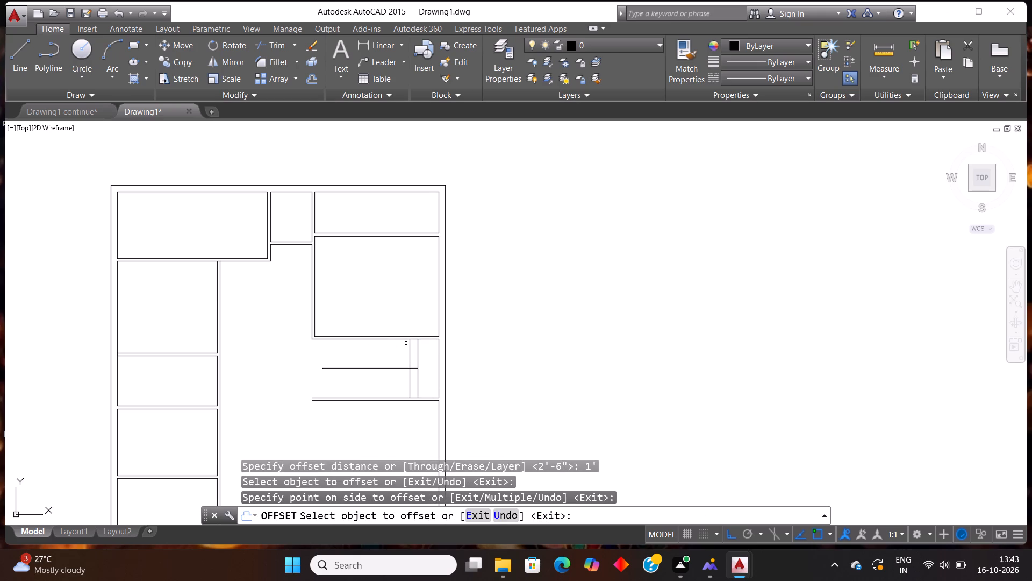
left_click(410, 342)
left_click(362, 356)
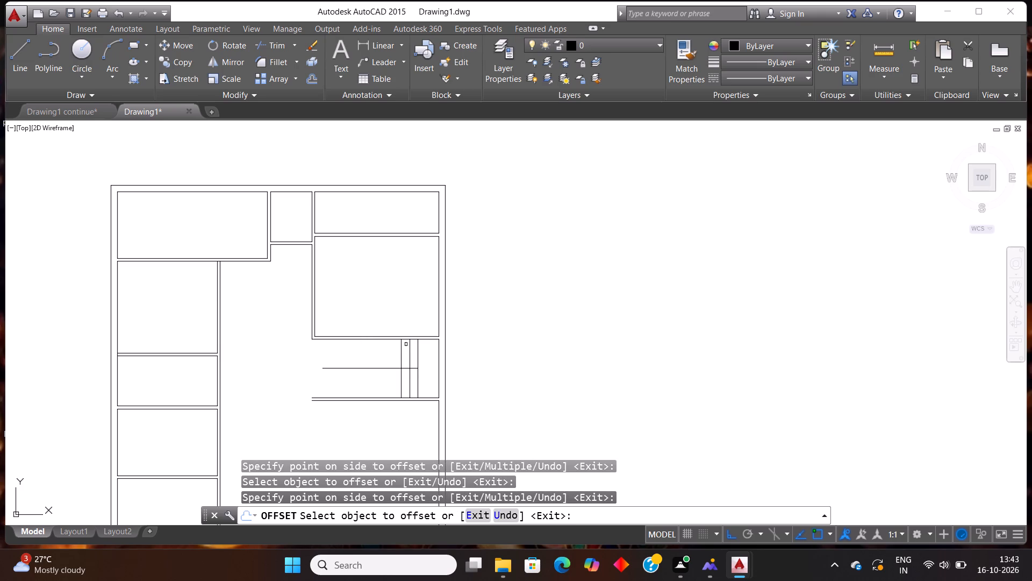
left_click(400, 346)
left_click(352, 348)
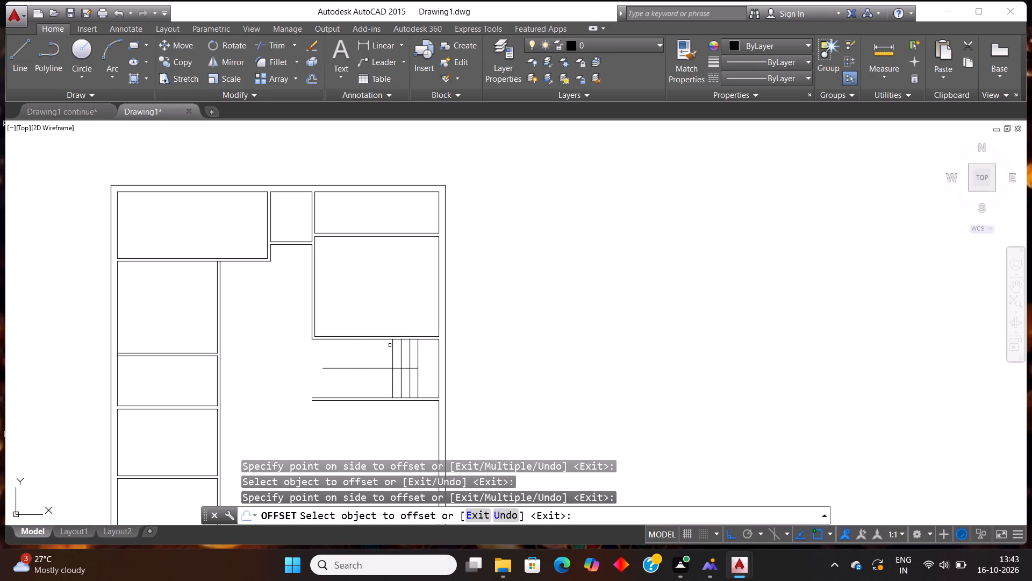
left_click(392, 344)
left_click(336, 346)
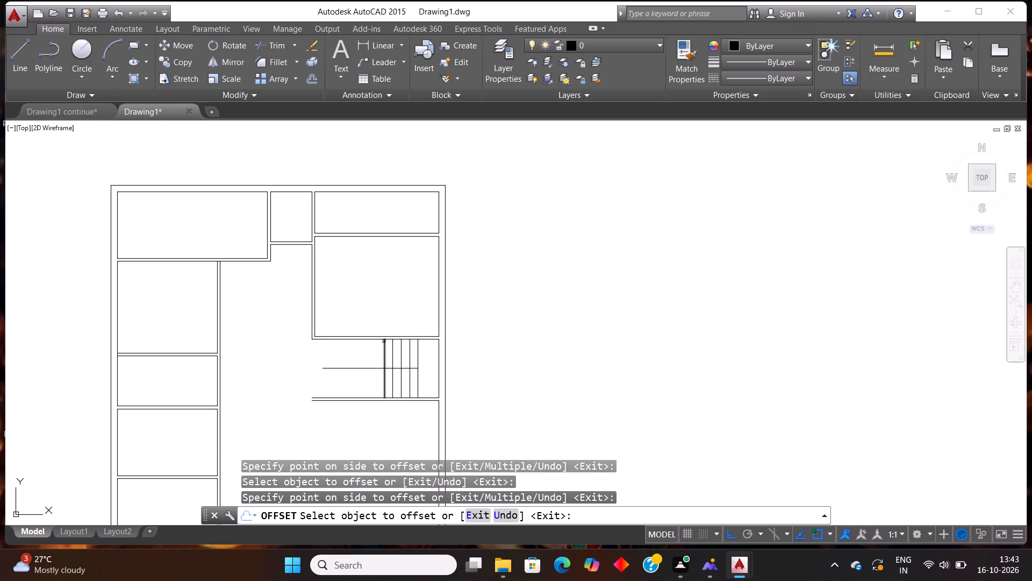
left_click(384, 341)
left_click(336, 348)
left_click(376, 346)
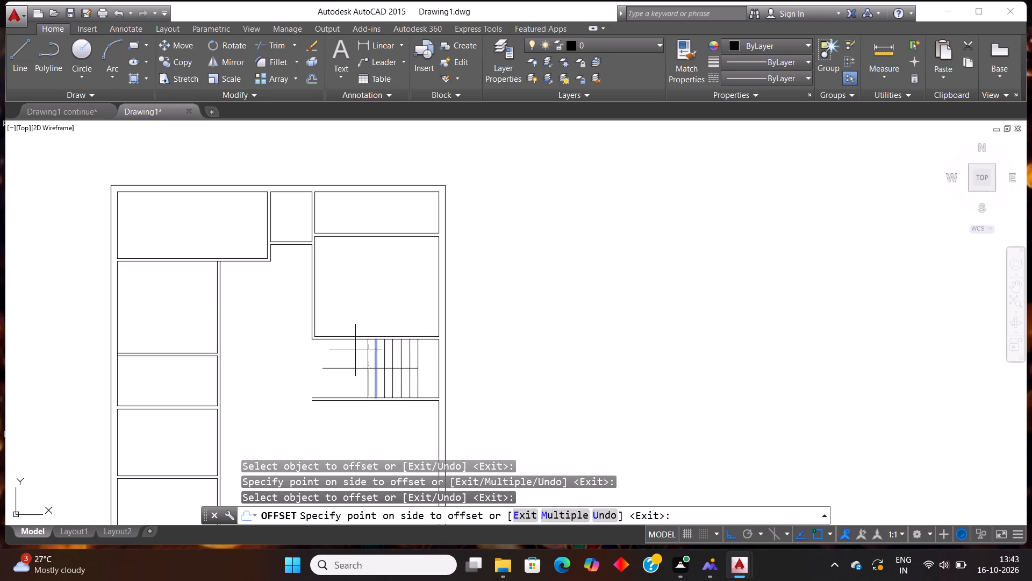
left_click(339, 351)
left_click(369, 347)
left_click(334, 349)
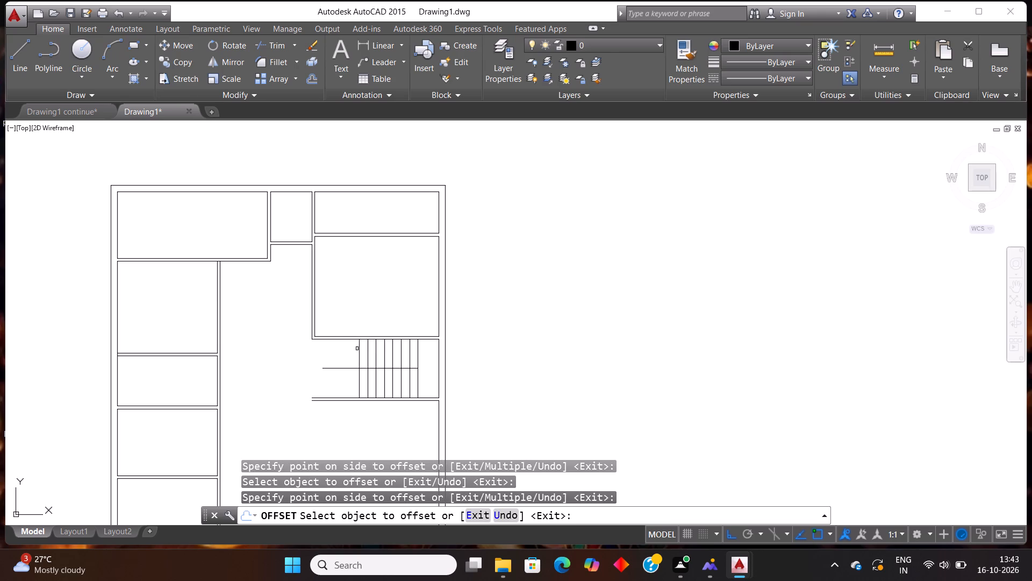
left_click_drag(359, 349, 350, 350)
left_click(345, 352)
left_click(352, 351)
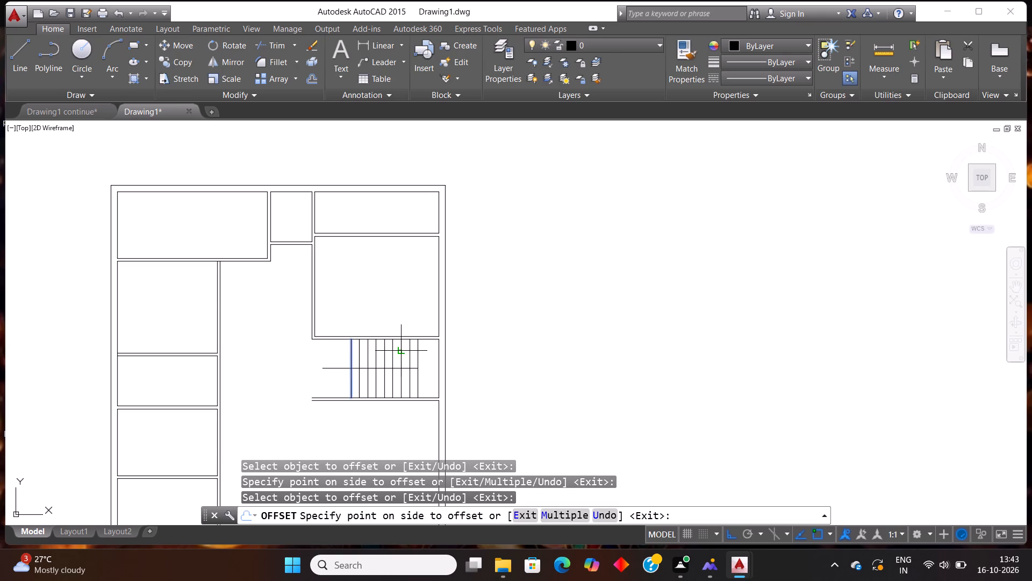
key("Escape")
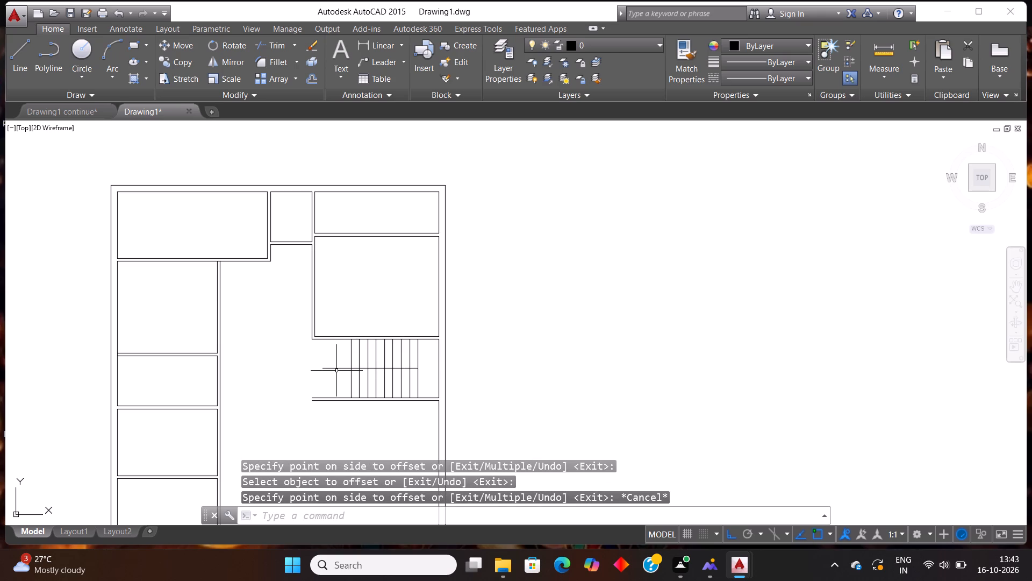
Trim the part of the stair's centre line that projects left beyond the last tread line.
type("tr")
key("Return")
key("Return")
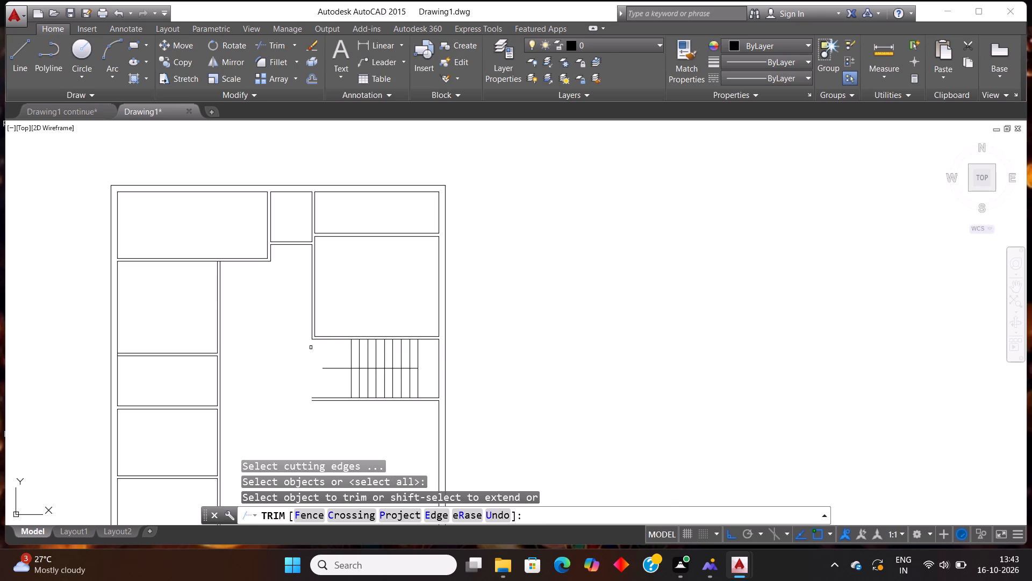
left_click(331, 373)
left_click(333, 358)
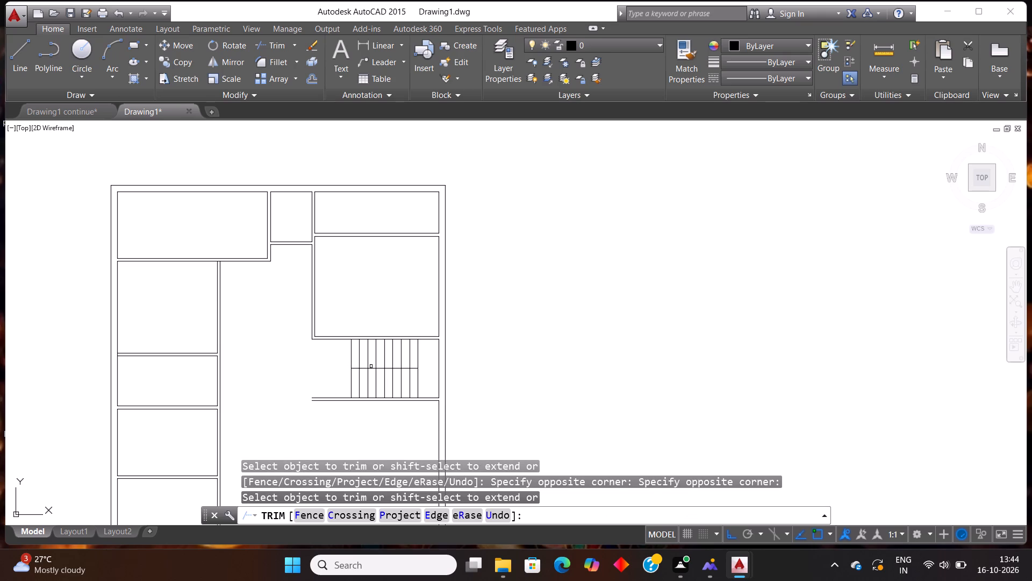
key("Escape")
Offset the stair's horizontal centre line 2" upward and 2" downward to form the divider between the two flights.
type("off")
key("Return")
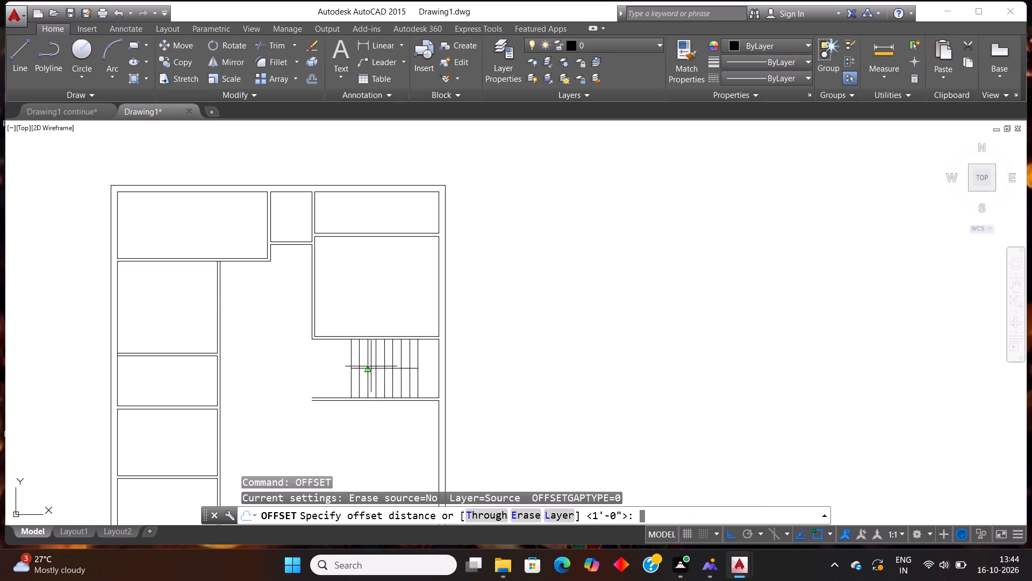
type("2\"")
key("Return")
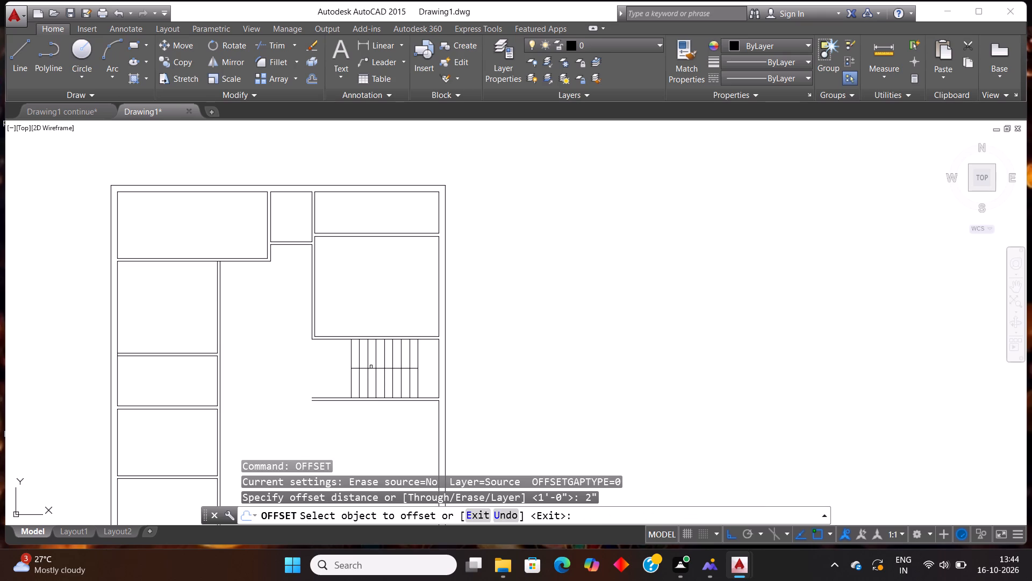
left_click(365, 369)
left_click(326, 363)
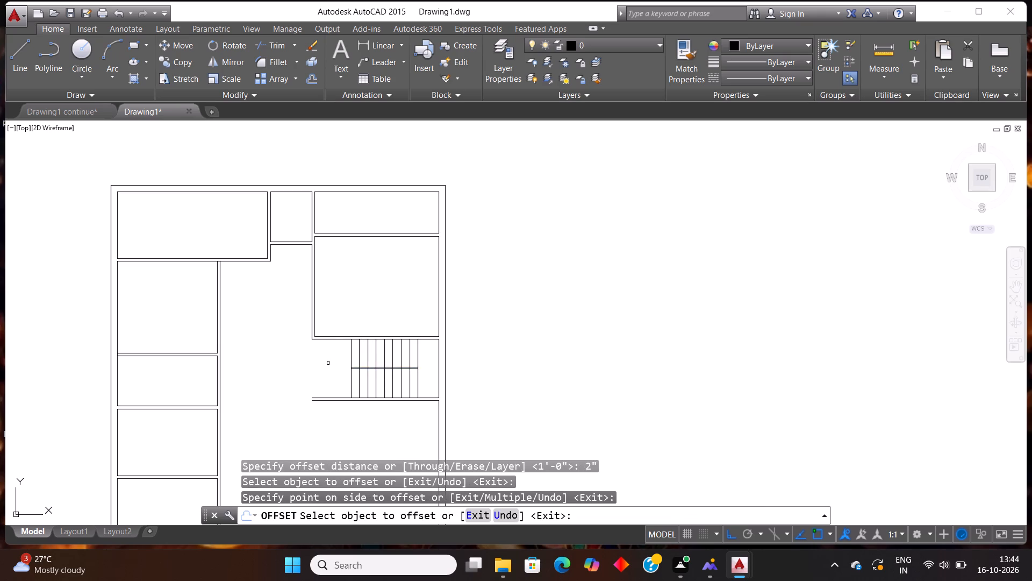
scroll(388, 356, "up", 3)
left_click(314, 411)
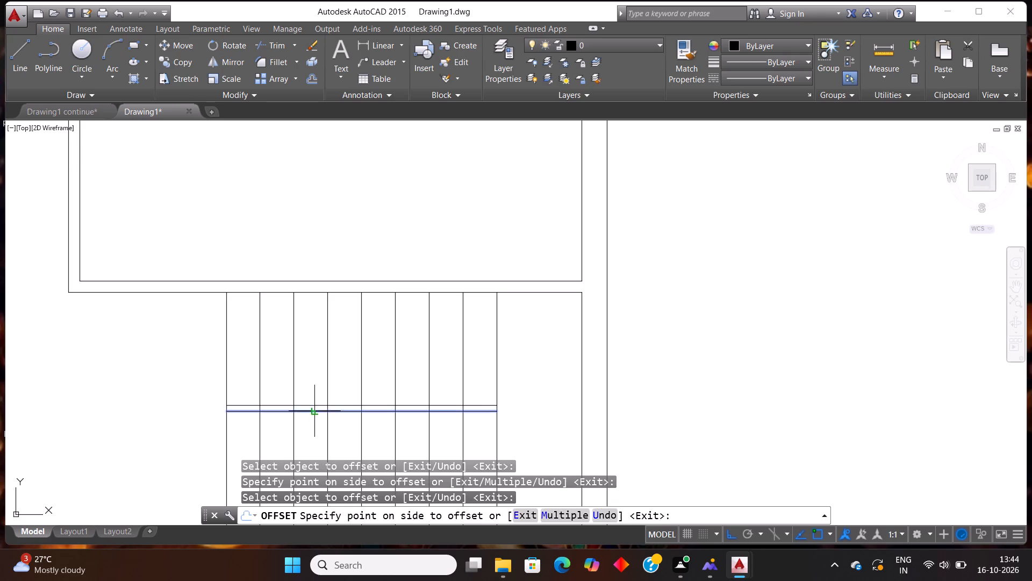
left_click(314, 428)
key("Escape")
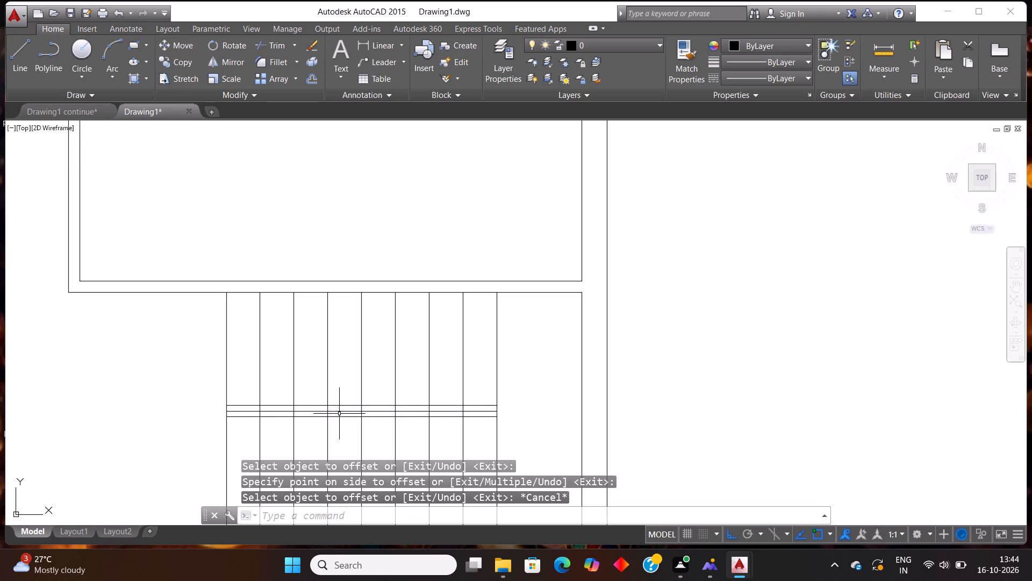
Delete the original centre line between the two offset divider lines of the stair.
left_click(346, 411)
key("Delete")
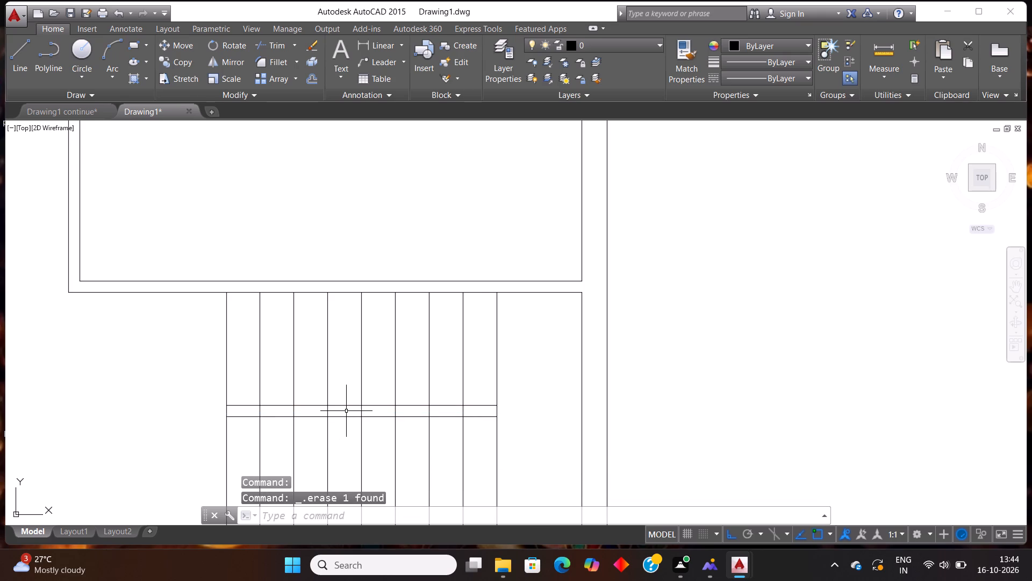
Trim the tread line segments that cross the gap between the stair's two divider lines.
type("tr")
key("Return")
key("Return")
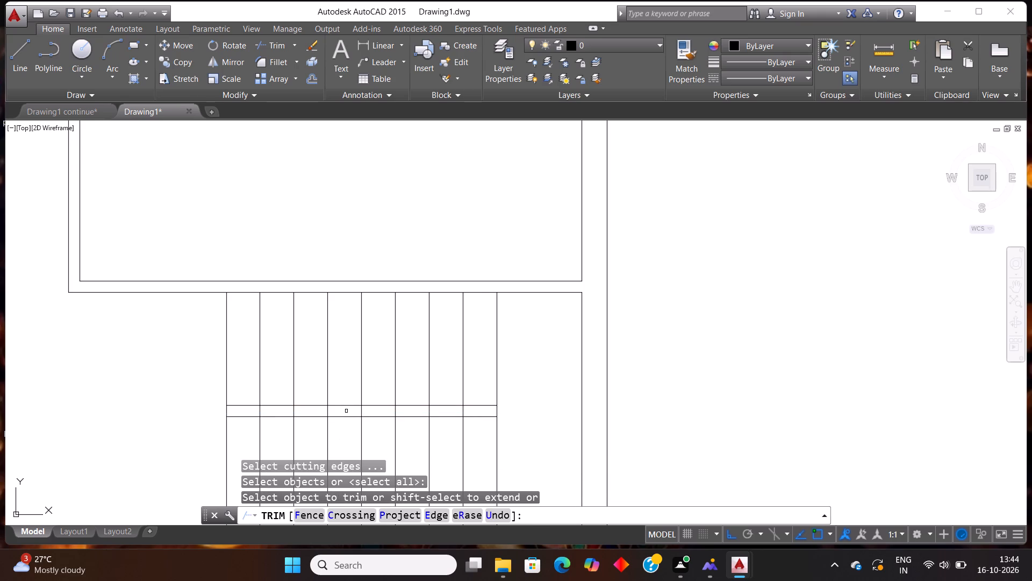
scroll(364, 393, "down", 1)
scroll(355, 423, "up", 2)
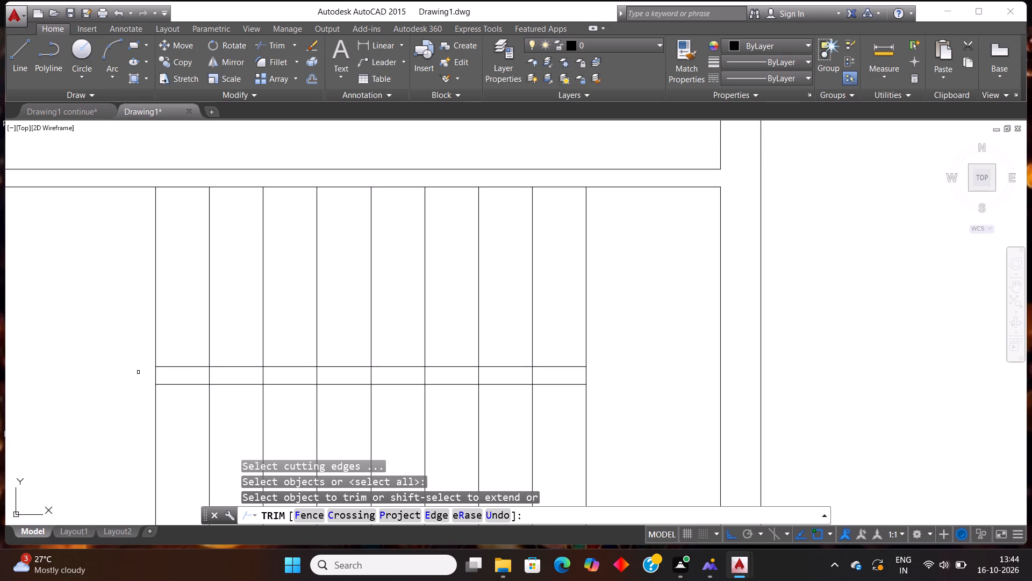
left_click(141, 372)
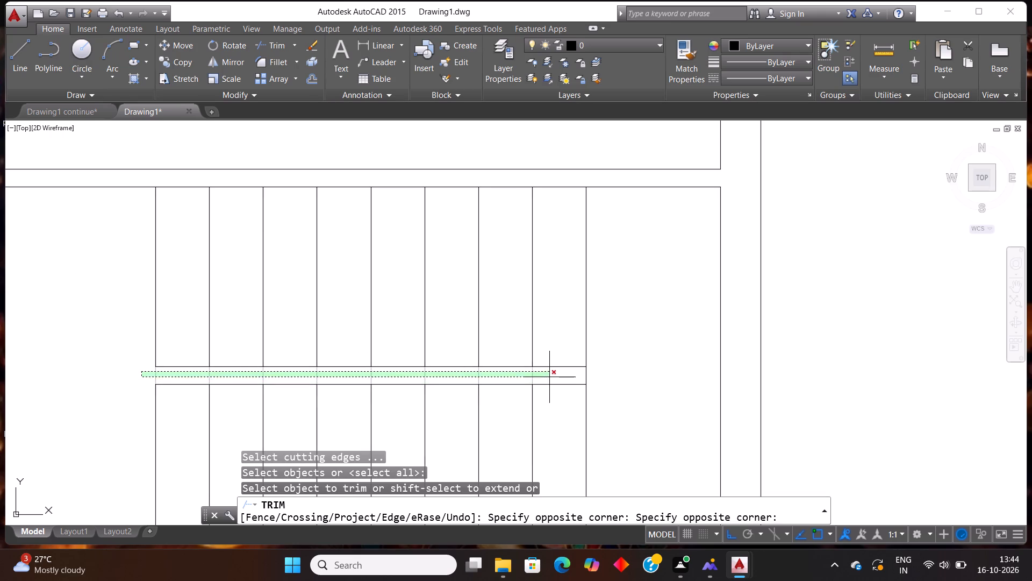
left_click(551, 376)
scroll(557, 375, "down", 3)
scroll(607, 360, "down", 1)
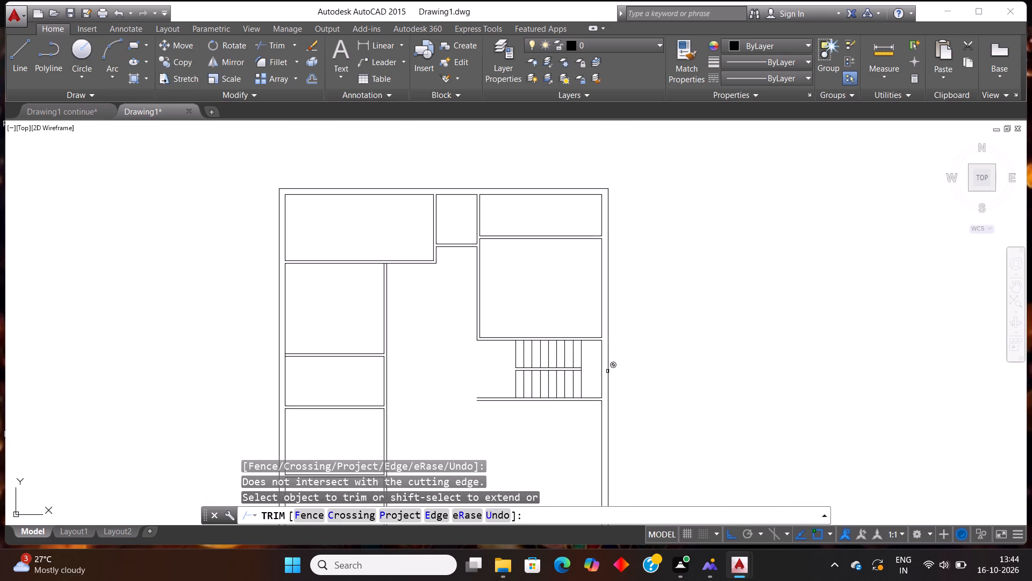
key("Escape")
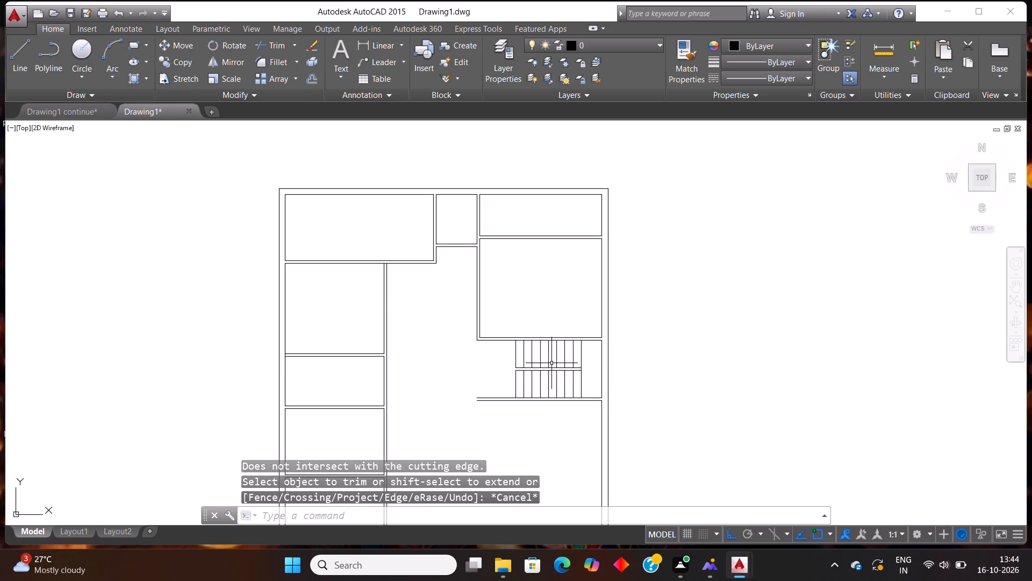
Extend the right-hand line of the vertical partition above the stair down to the lower line of the horizontal partition.
scroll(547, 365, "down", 1)
scroll(568, 335, "up", 2)
scroll(568, 333, "down", 1)
scroll(568, 333, "up", 1)
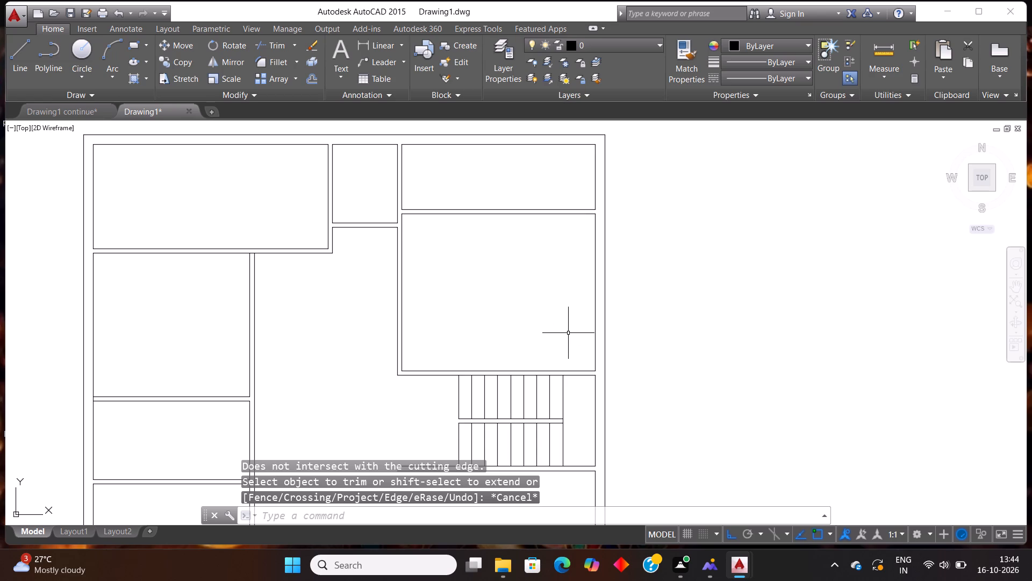
type("ex")
key("Return")
key("Return")
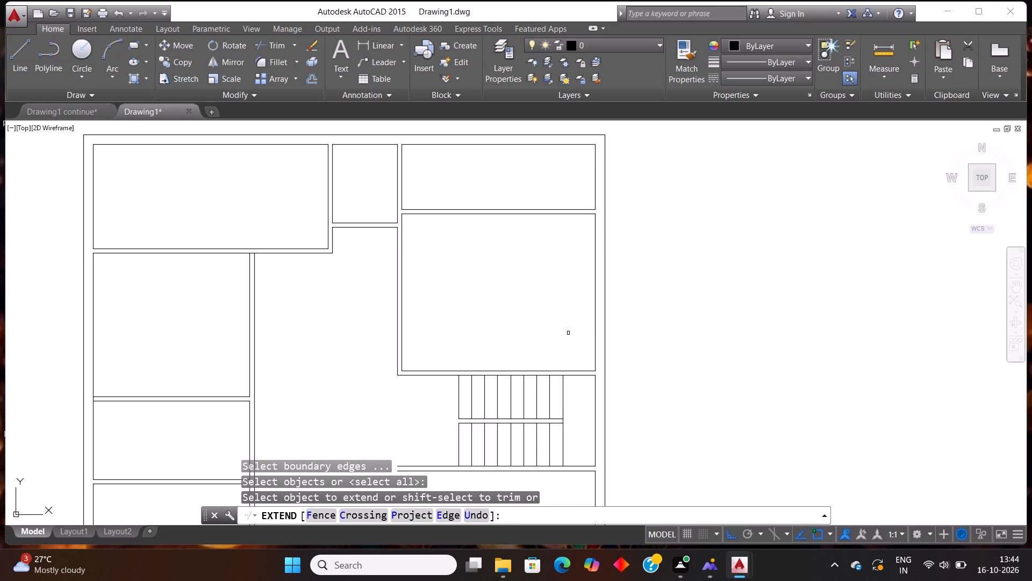
left_click(402, 366)
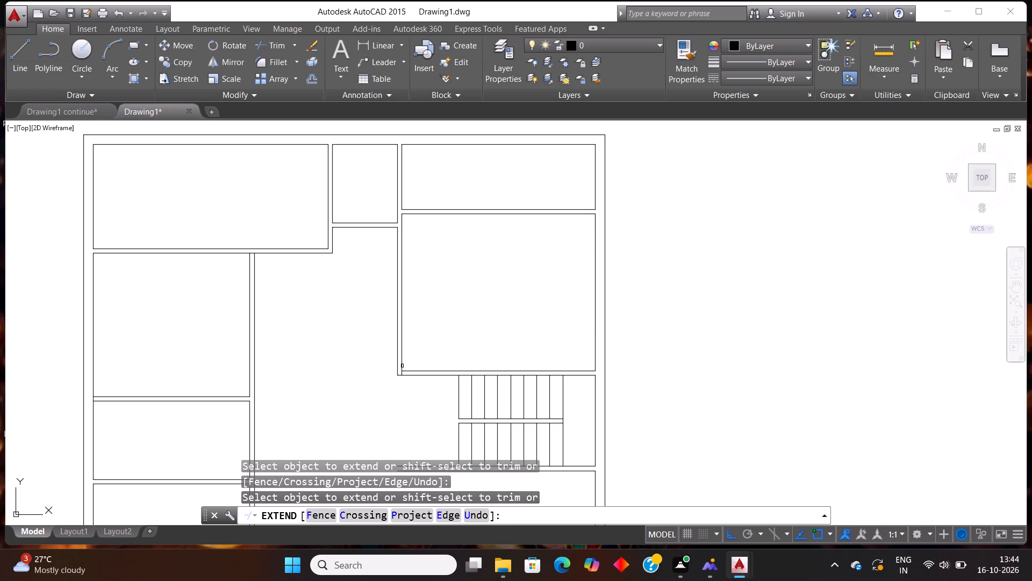
key("Escape")
Offset the extended partition line 3' to the right to mark a door opening in the room above the stair.
type("off")
key("Return")
type("3'")
key("Return")
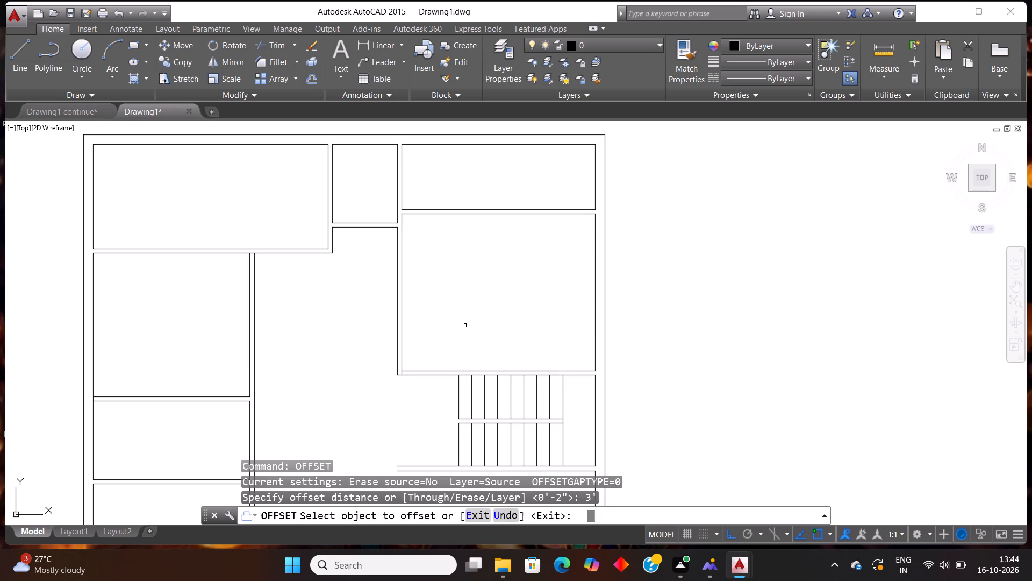
left_click(402, 351)
left_click(493, 292)
key("Escape")
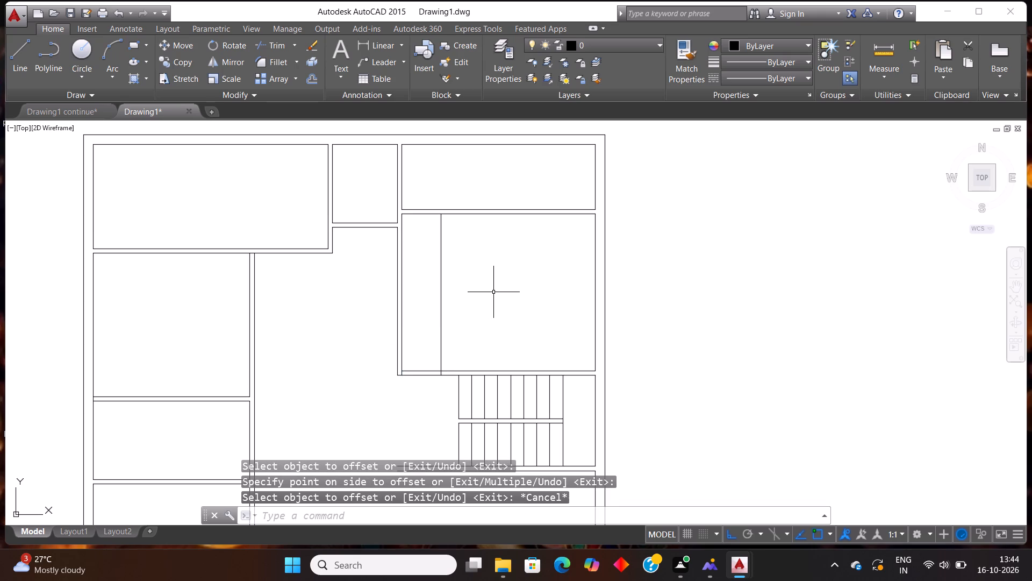
Trim the offset line inside the room and the horizontal partition lines beside the corner to cut the 3' door opening.
type("tr")
key("Return")
key("Return")
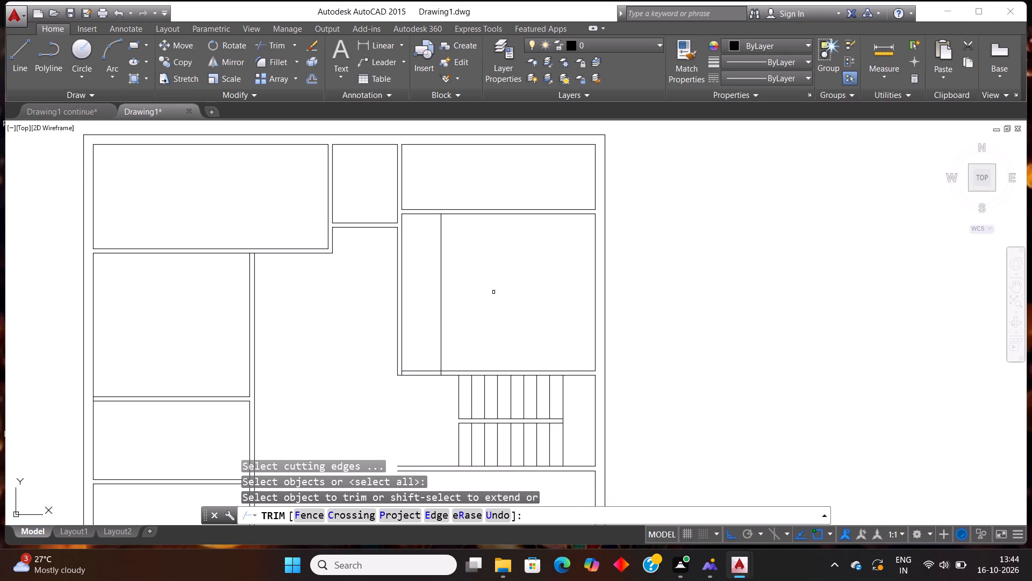
left_click_drag(493, 292, 486, 293)
left_click(427, 326)
left_click(422, 341)
left_click(408, 395)
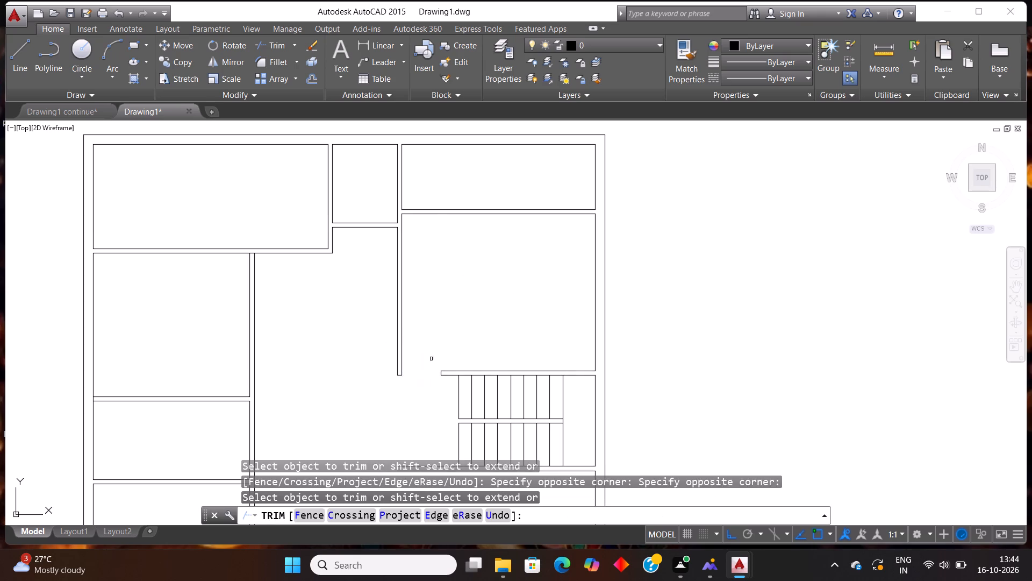
scroll(470, 317, "down", 3)
scroll(432, 299, "up", 1)
scroll(433, 298, "down", 1)
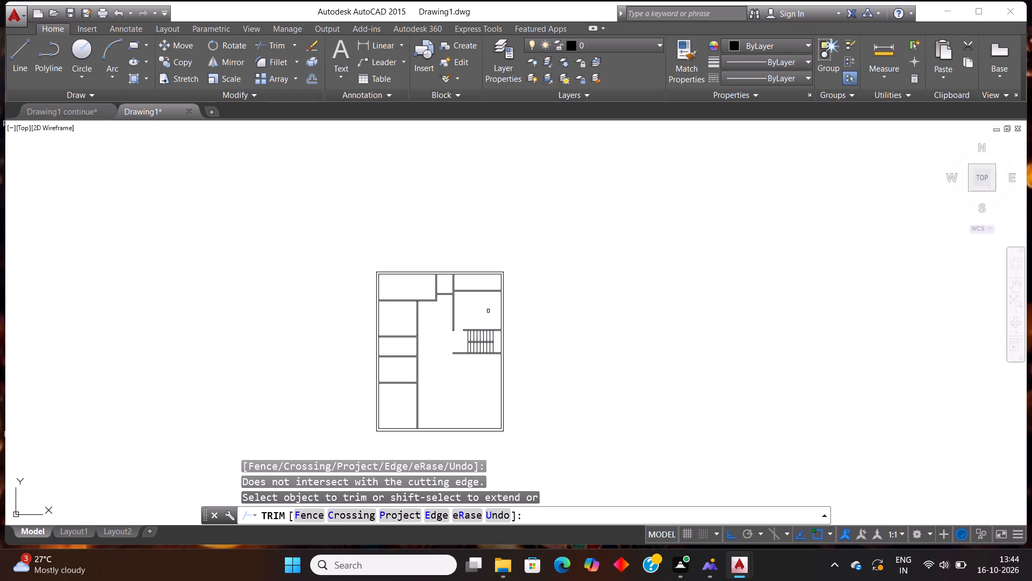
key("Escape")
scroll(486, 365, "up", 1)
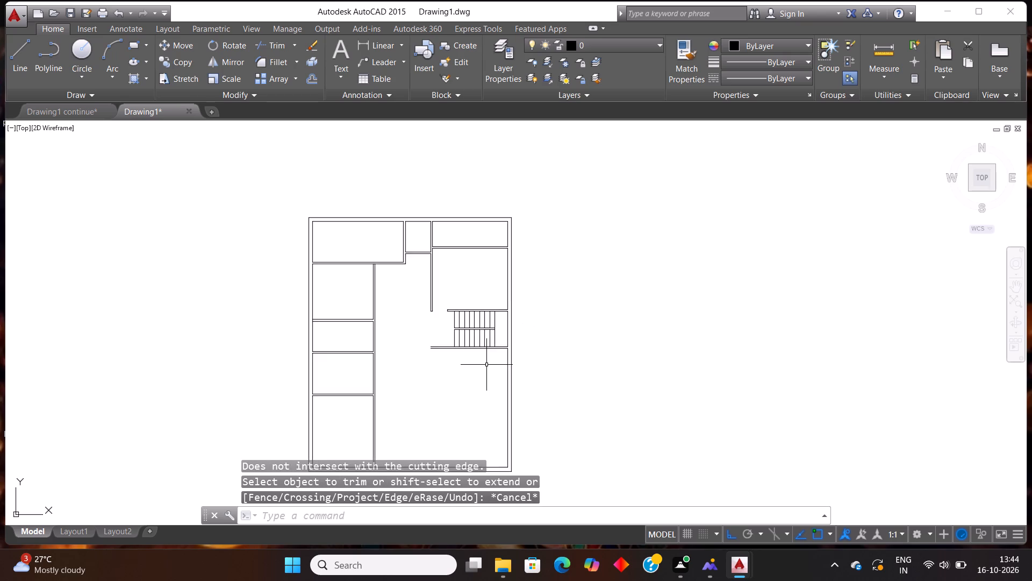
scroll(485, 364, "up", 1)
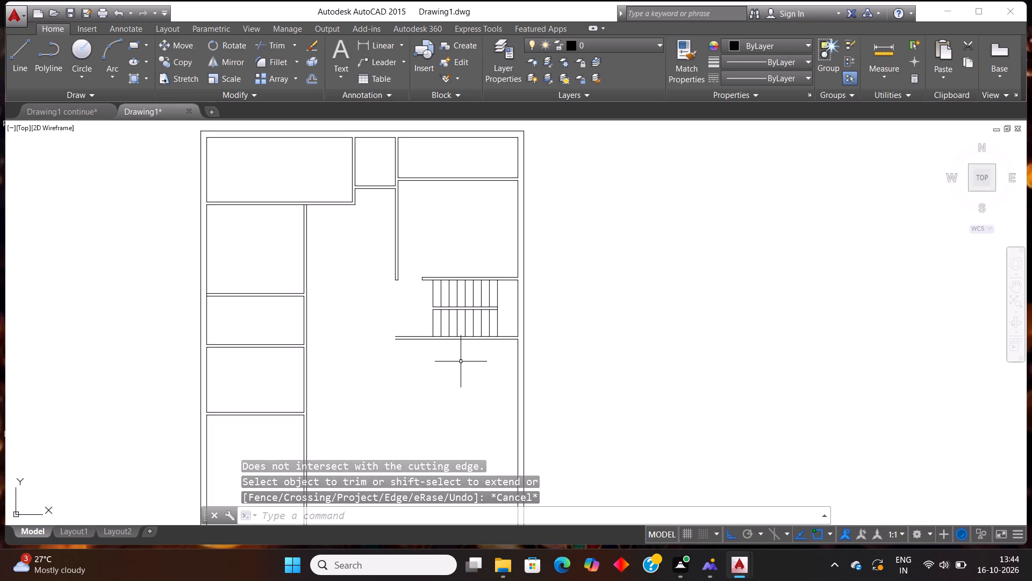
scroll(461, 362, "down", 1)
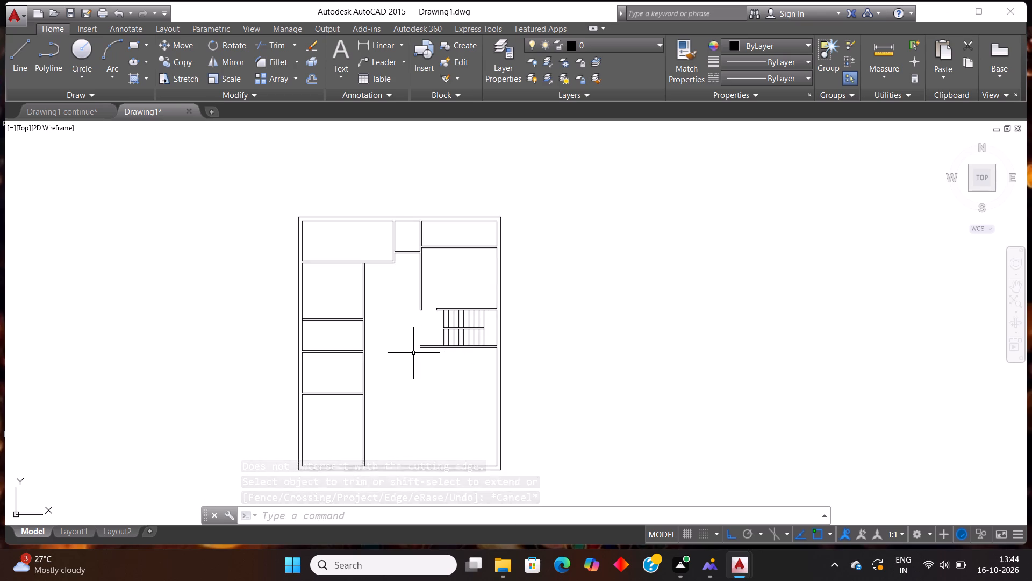
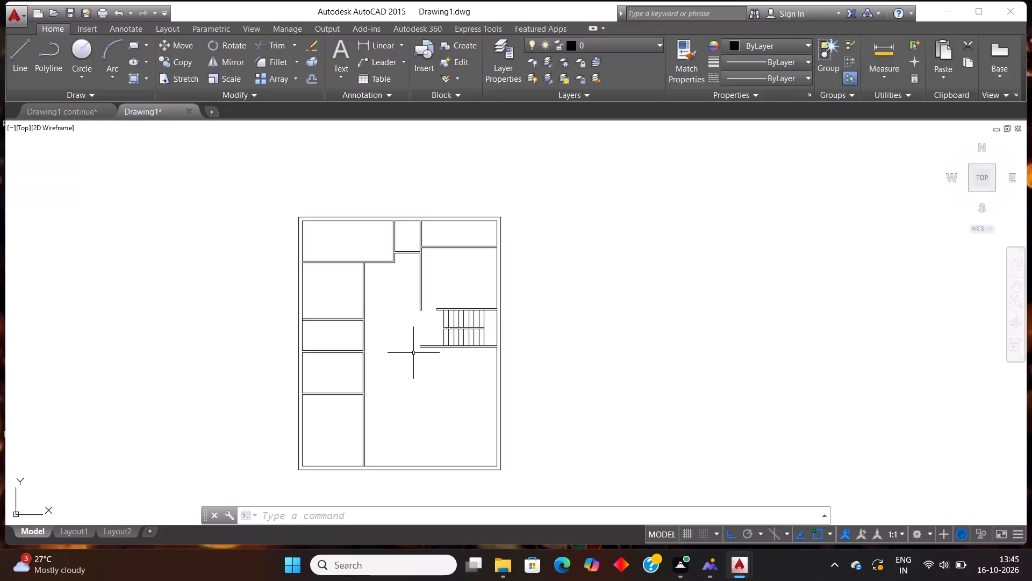
Undo the trim that cut the 3' door opening in the horizontal partition above the stair.
scroll(374, 346, "down", 1)
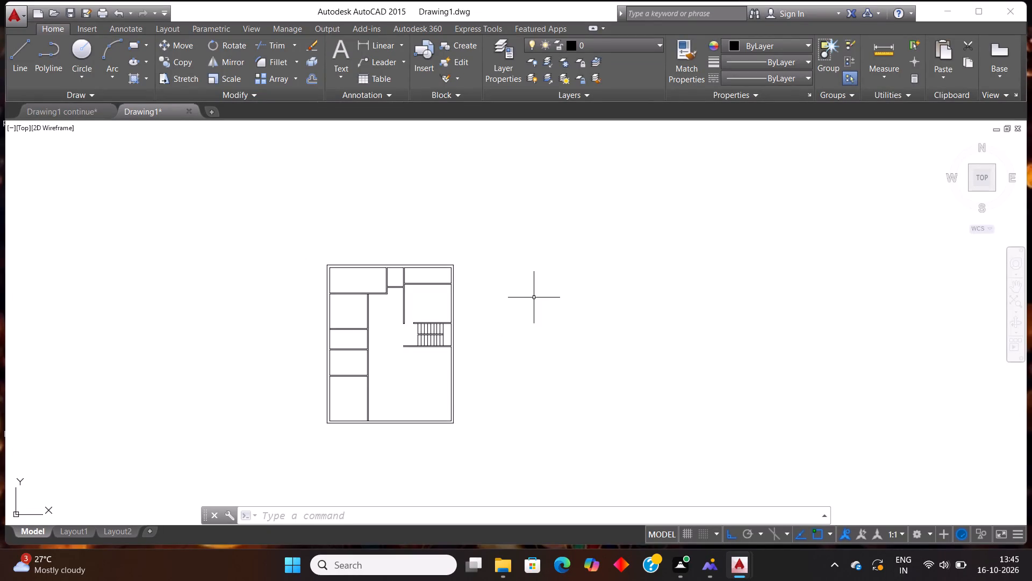
scroll(474, 335, "up", 2)
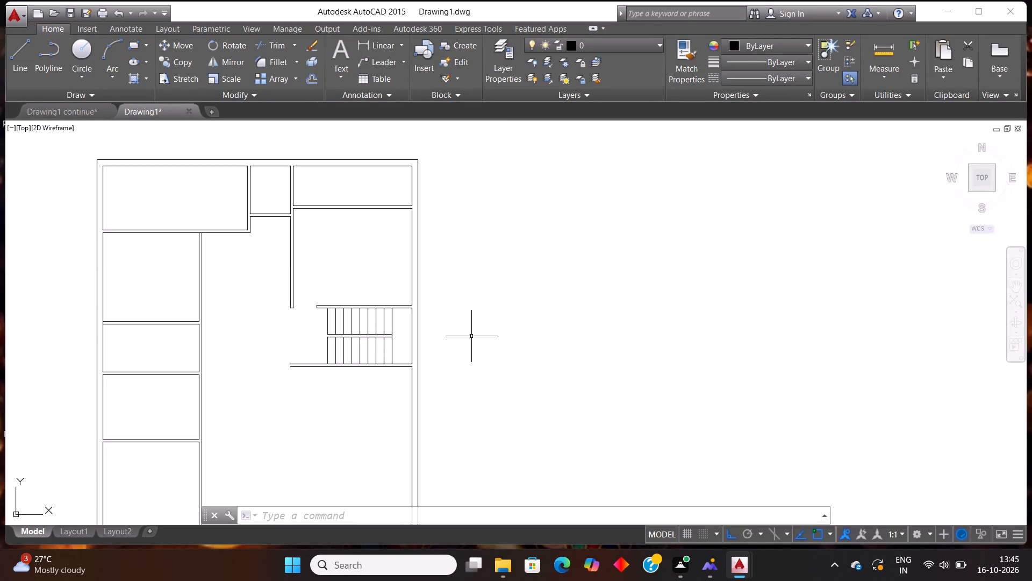
key("ctrl+z")
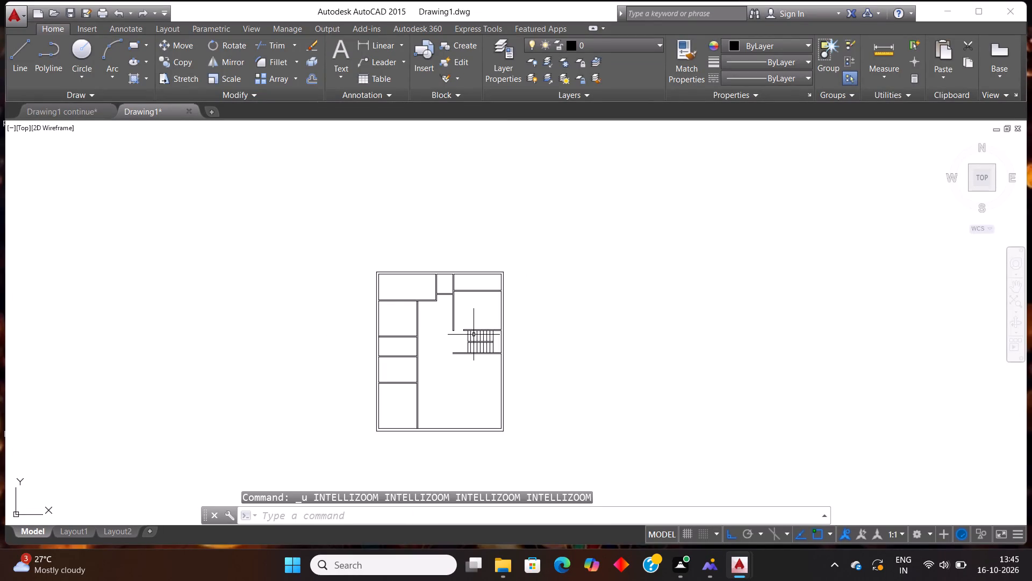
key("ctrl+z")
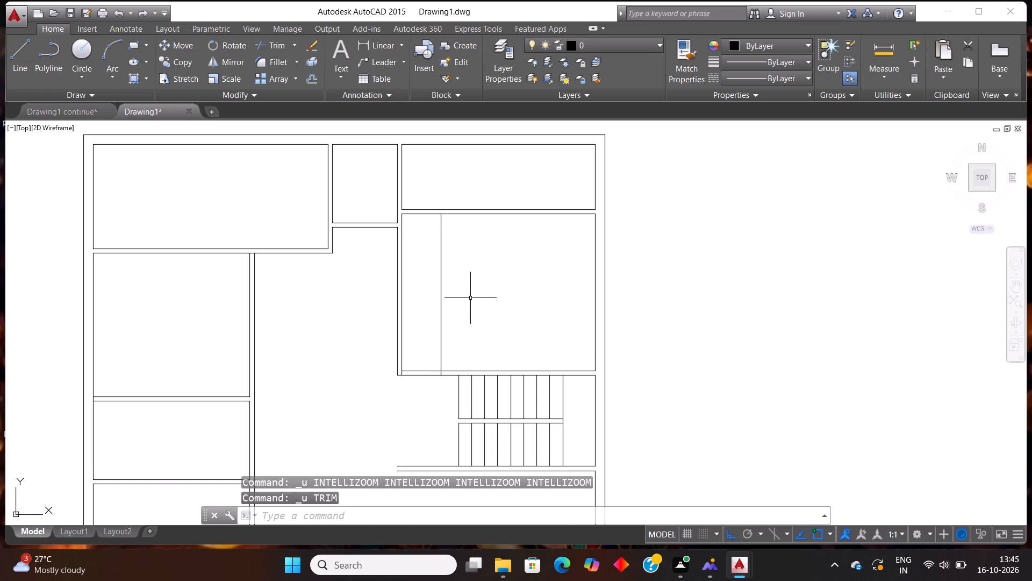
Erase the vertical 3' offset line inside the room above the stair.
left_click_drag(470, 298, 441, 307)
left_click(440, 307)
key("Delete")
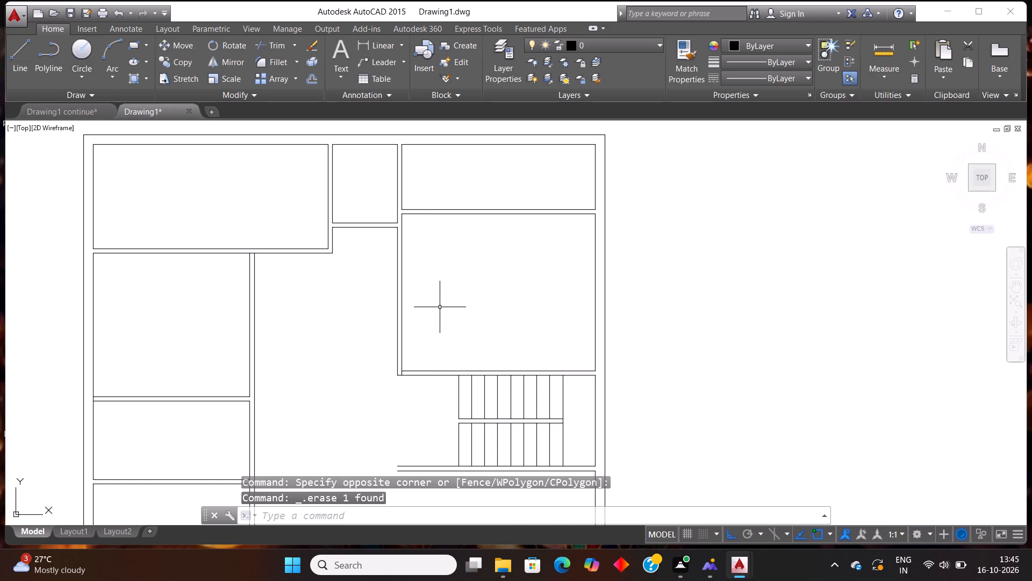
Extend the upper line of the horizontal partition above the stair to the left-hand line of the vertical partition.
type("ex")
key("Return")
key("Return")
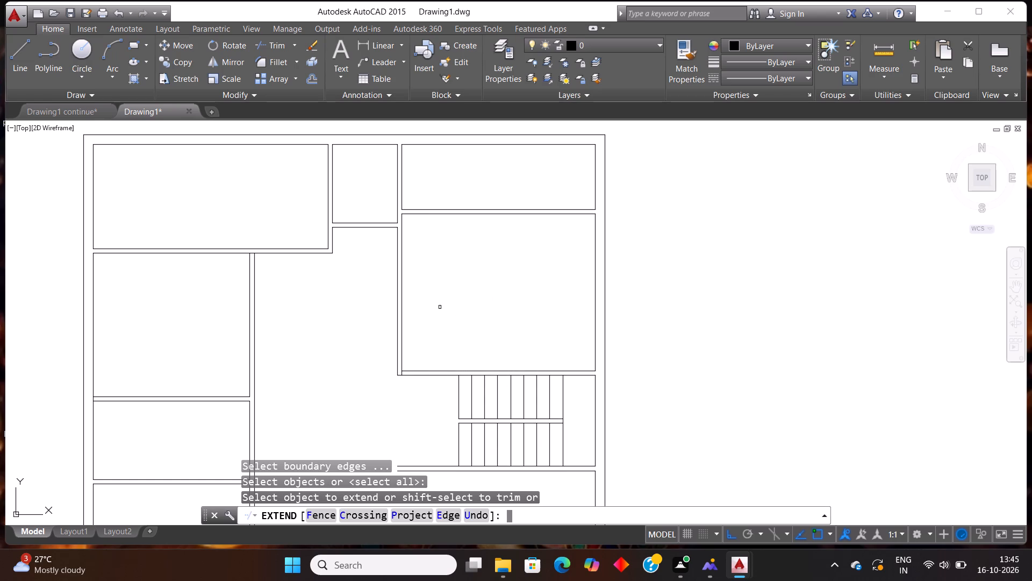
left_click(409, 371)
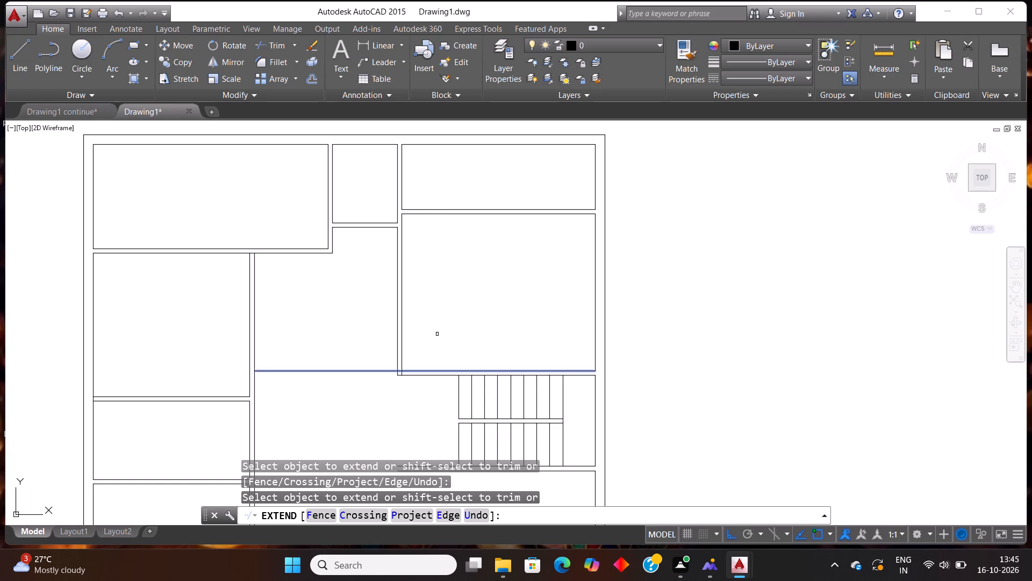
key("Escape")
Offset the extended upper partition line 3' upward to mark a door opening in the vertical partition.
type("off")
key("Return")
type("3'")
key("Return")
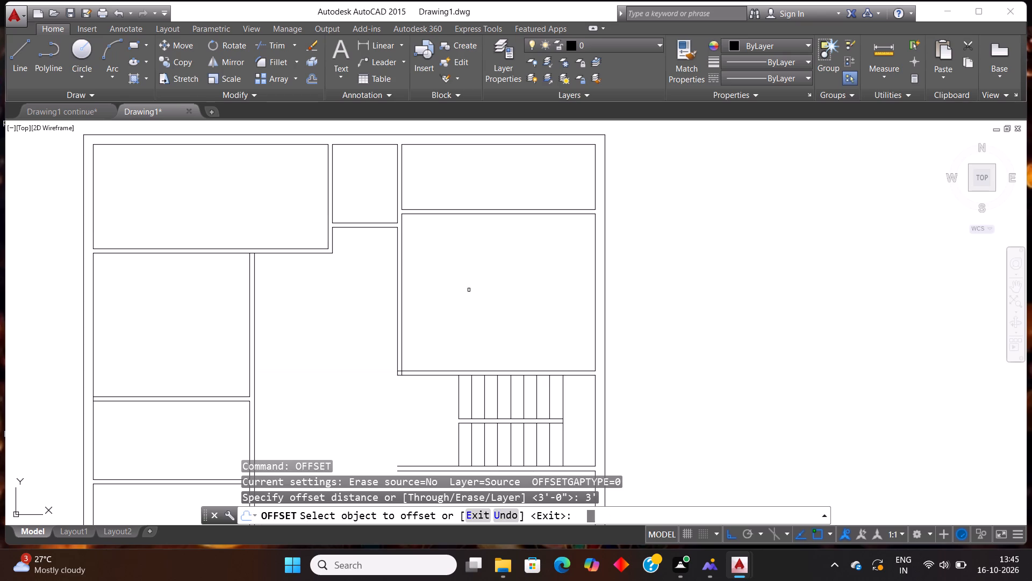
left_click(417, 369)
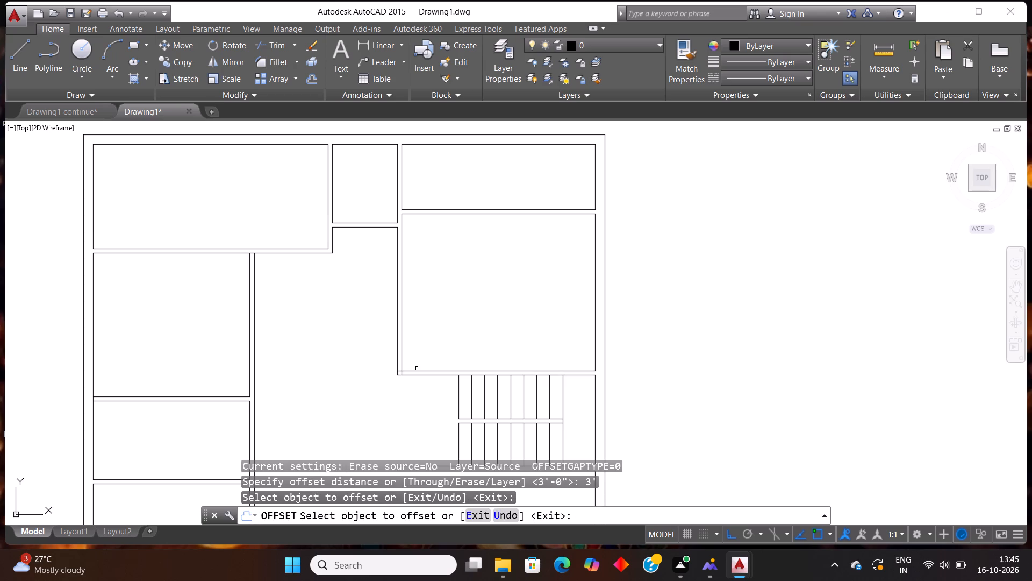
left_click(417, 370)
left_click(436, 252)
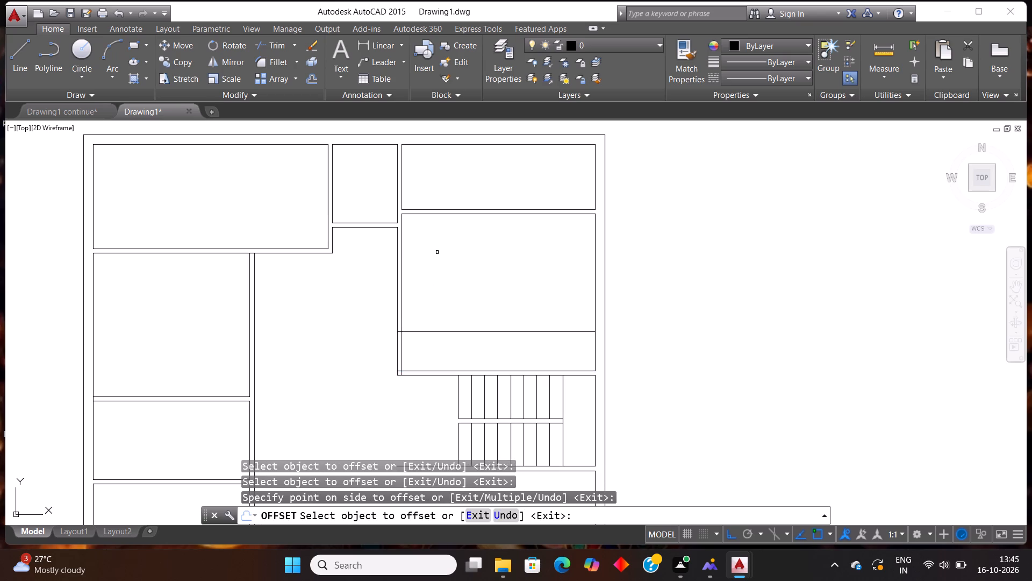
type("tr")
key("Escape")
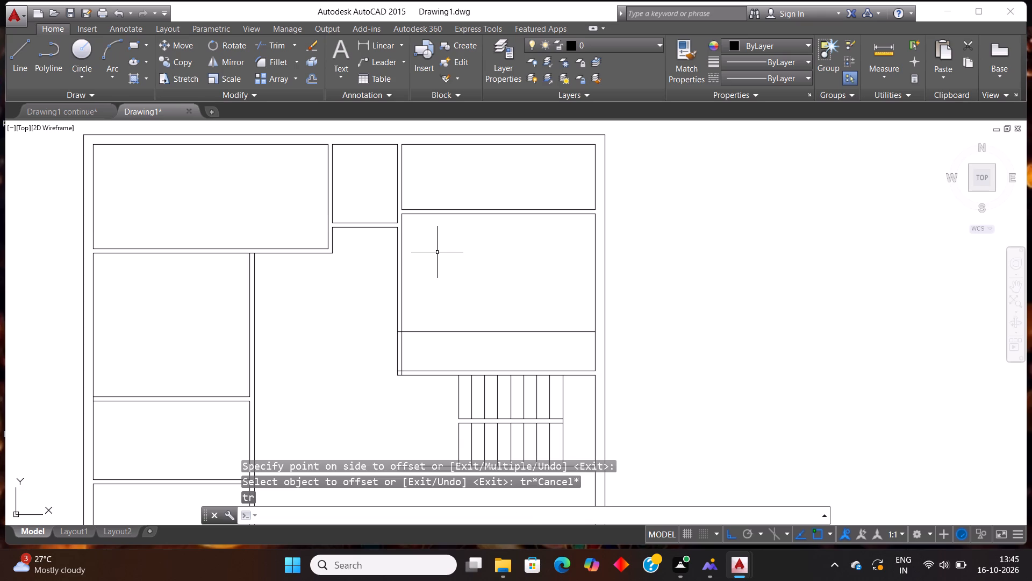
Trim the vertical partition lines below the offset line and its part inside the room to cut the 3' door opening.
type("tr")
key("Return")
key("Return")
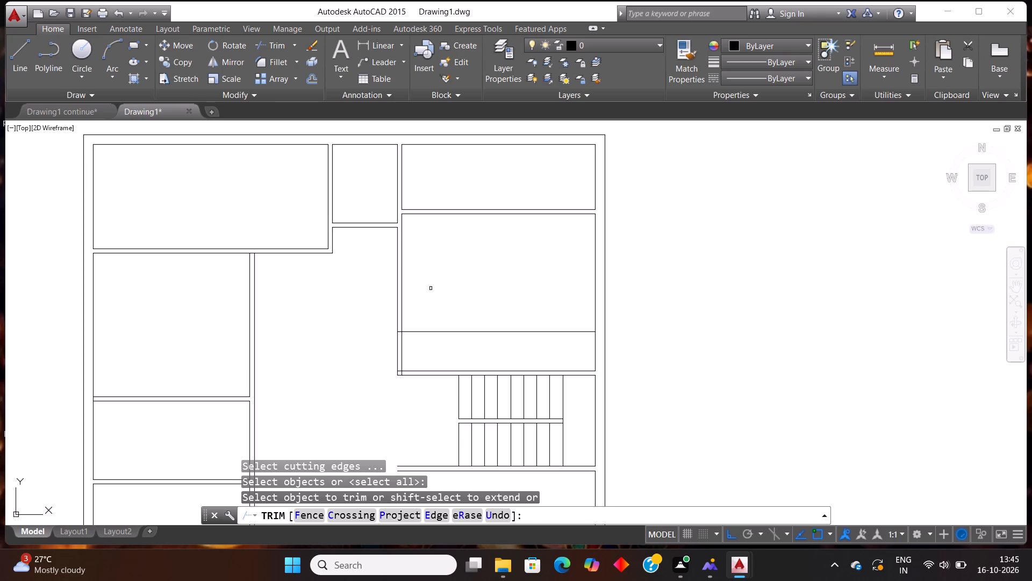
left_click(425, 359)
left_click(359, 352)
left_click(454, 344)
left_click(454, 312)
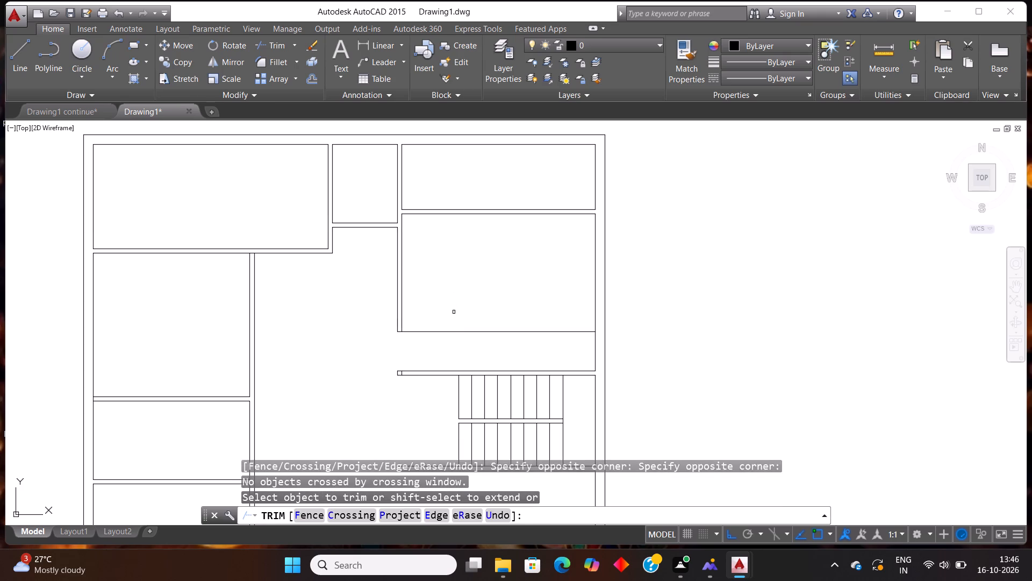
left_click_drag(454, 313, 456, 318)
left_click(488, 346)
scroll(488, 346, "down", 2)
scroll(465, 355, "up", 1)
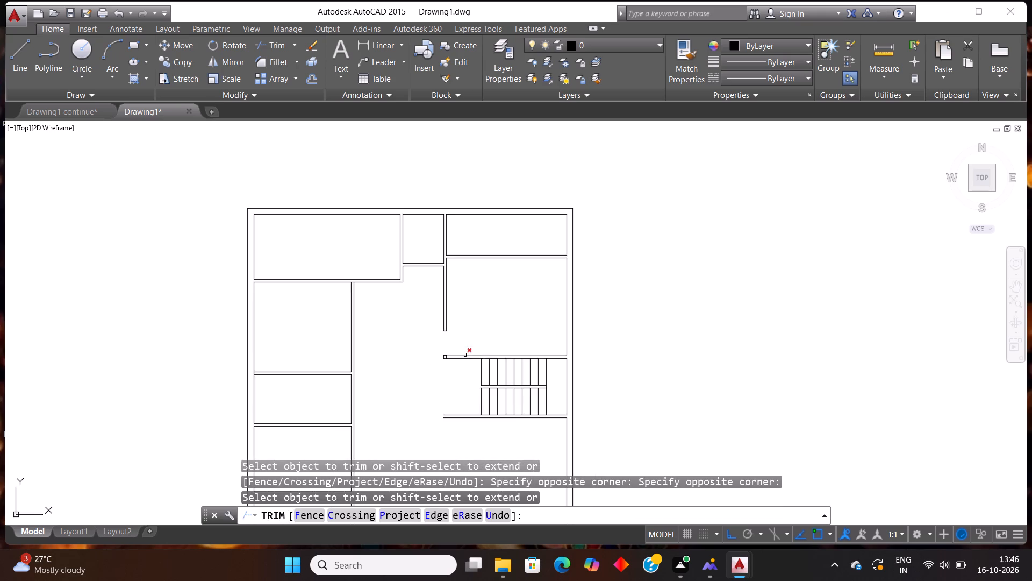
scroll(428, 364, "up", 3)
key("Escape")
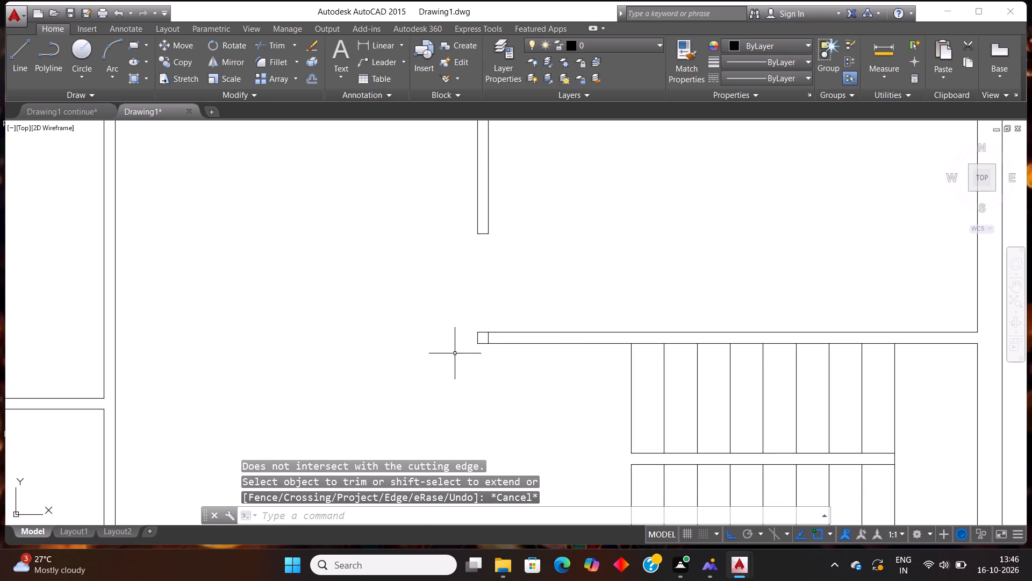
Erase the short leftover vertical line inside the end of the horizontal partition above the stair.
left_click(488, 338)
key("Delete")
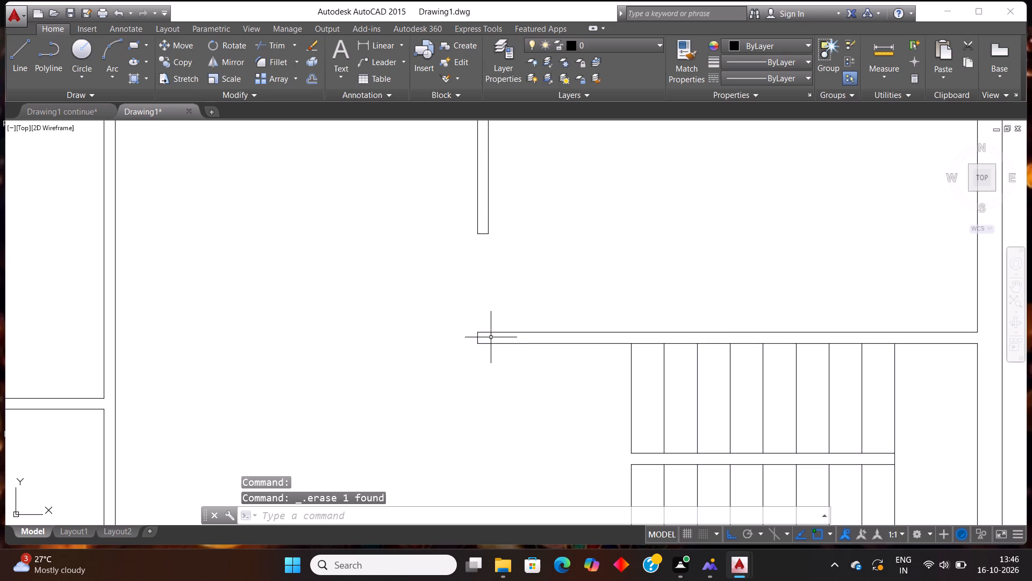
Extend the stair's two divider lines leftward to the long vertical partition of the left-hand rooms.
scroll(491, 337, "down", 3)
scroll(593, 361, "up", 1)
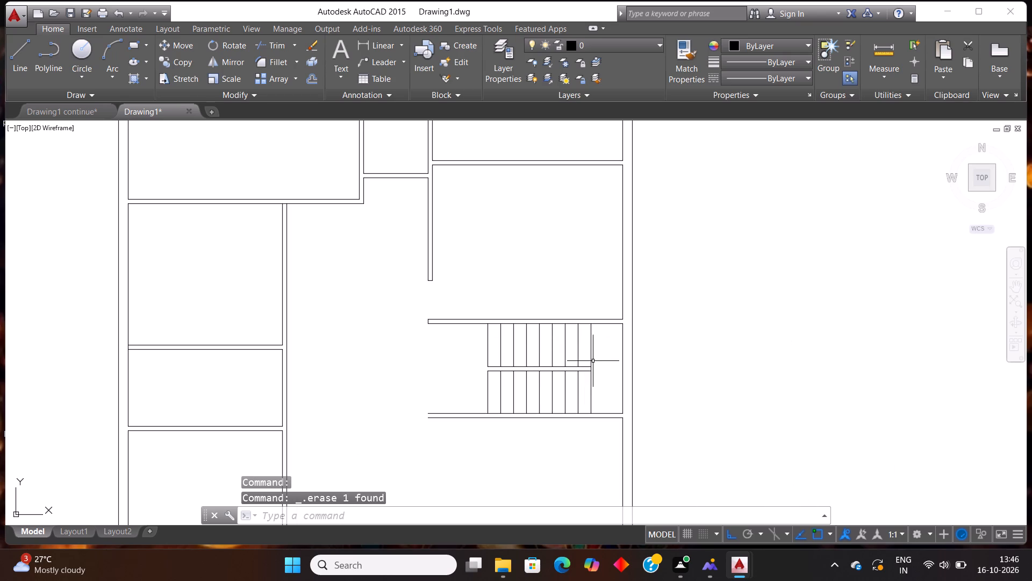
key("Escape")
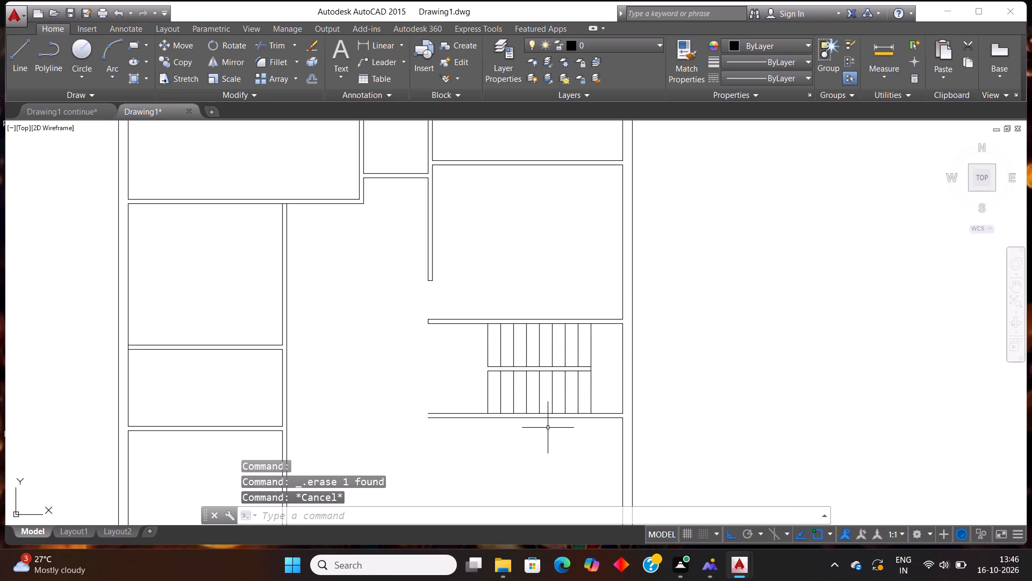
key("e")
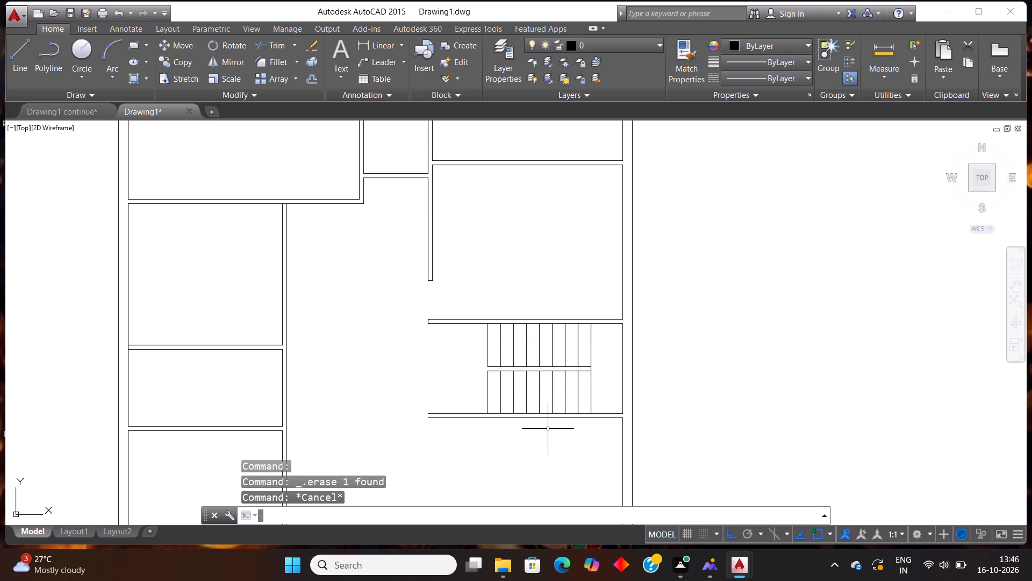
key("x")
key("Return")
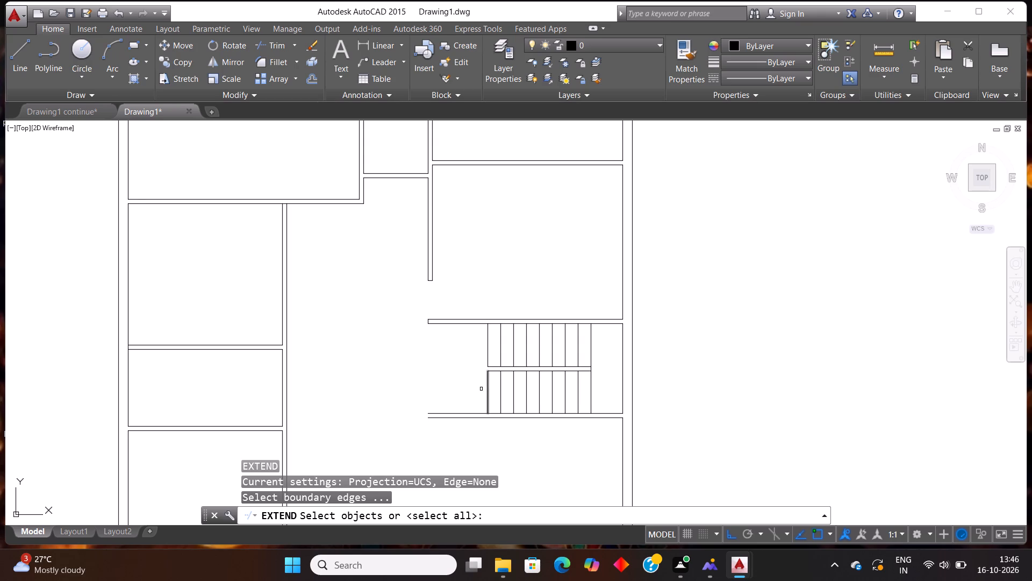
key("Return")
left_click(492, 366)
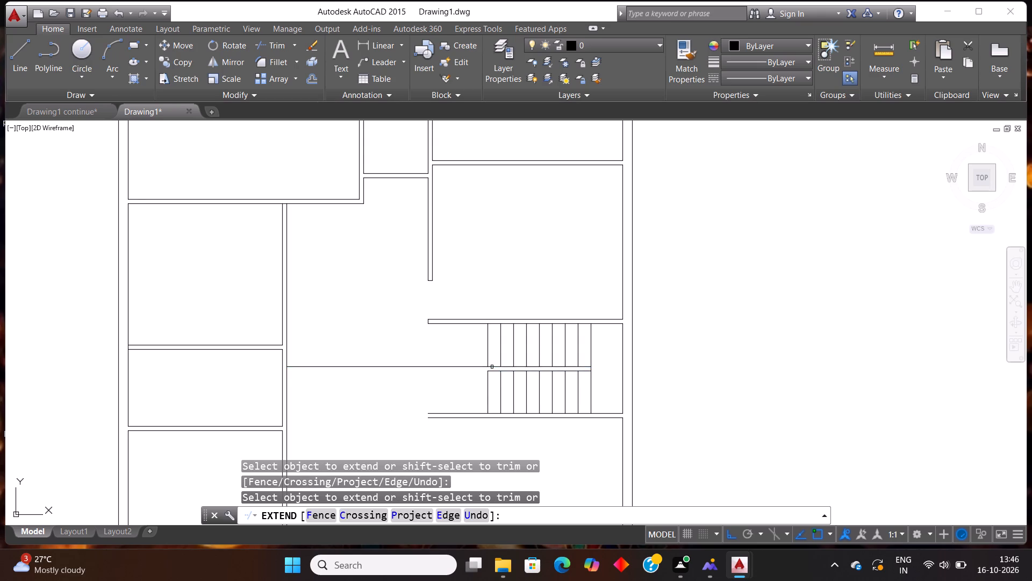
left_click(492, 370)
key("Escape")
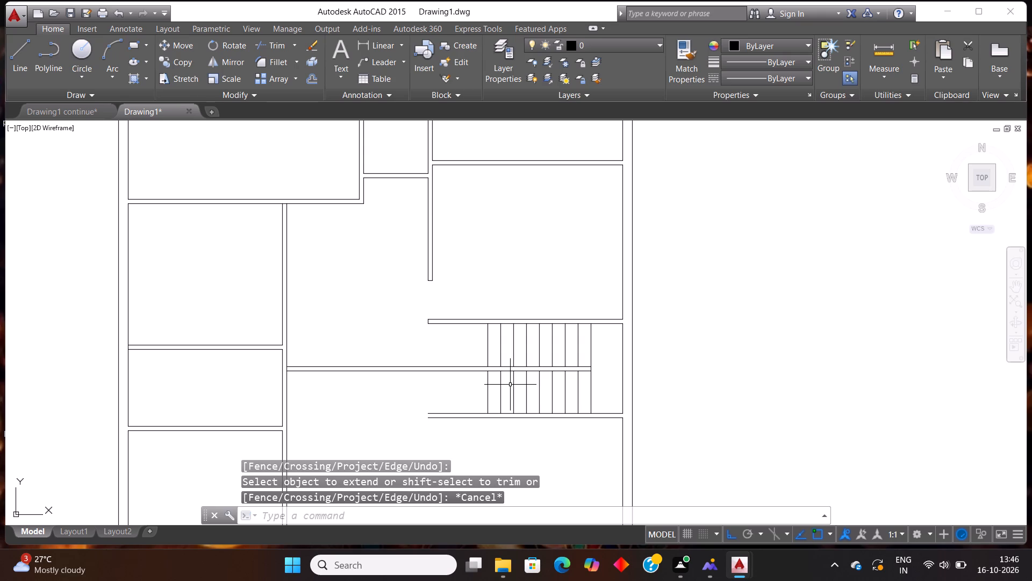
Extend the upper flight's leftmost tread line down across the divider gap to the lower divider line.
type("ex")
key("Return")
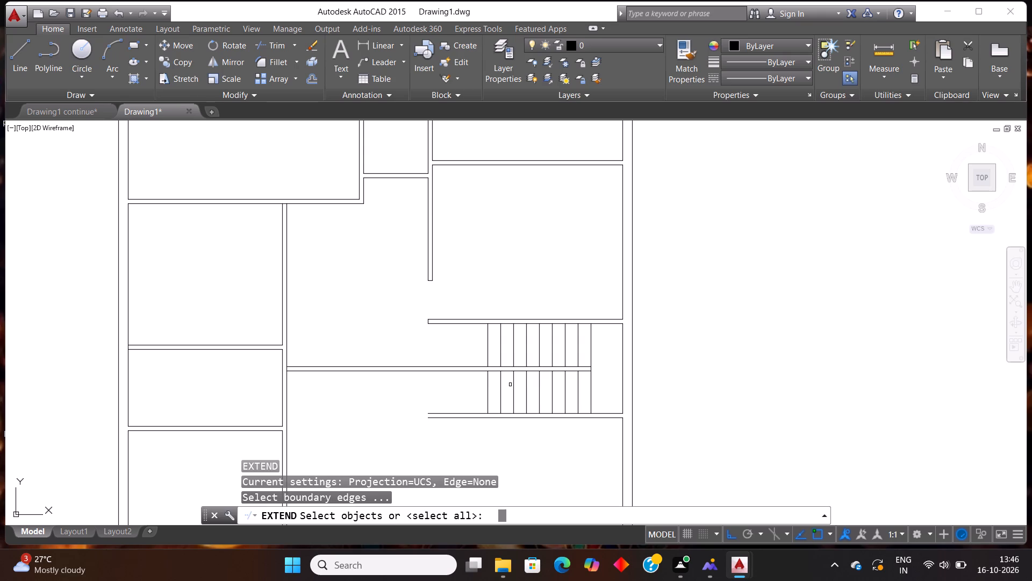
key("Return")
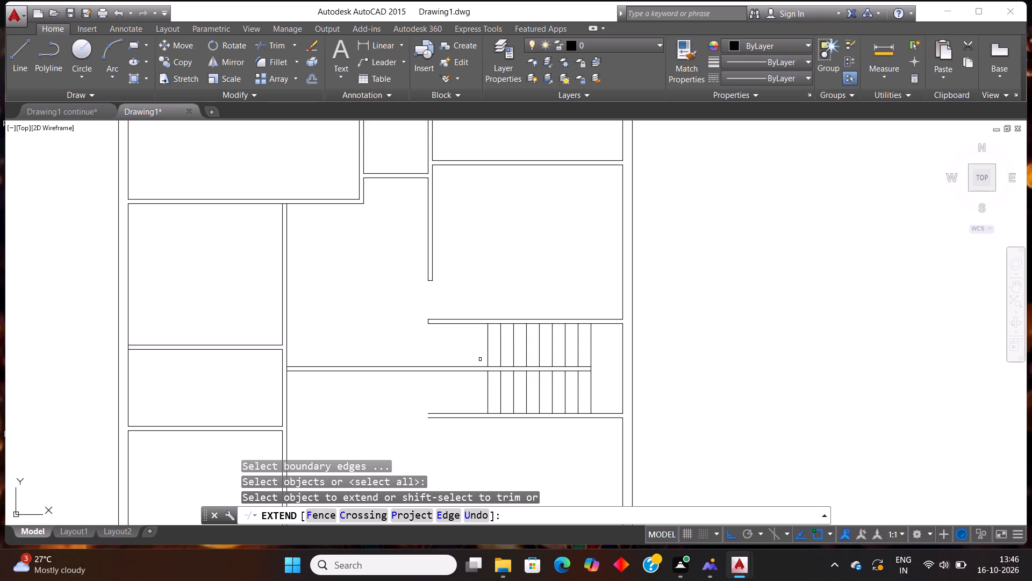
left_click(487, 355)
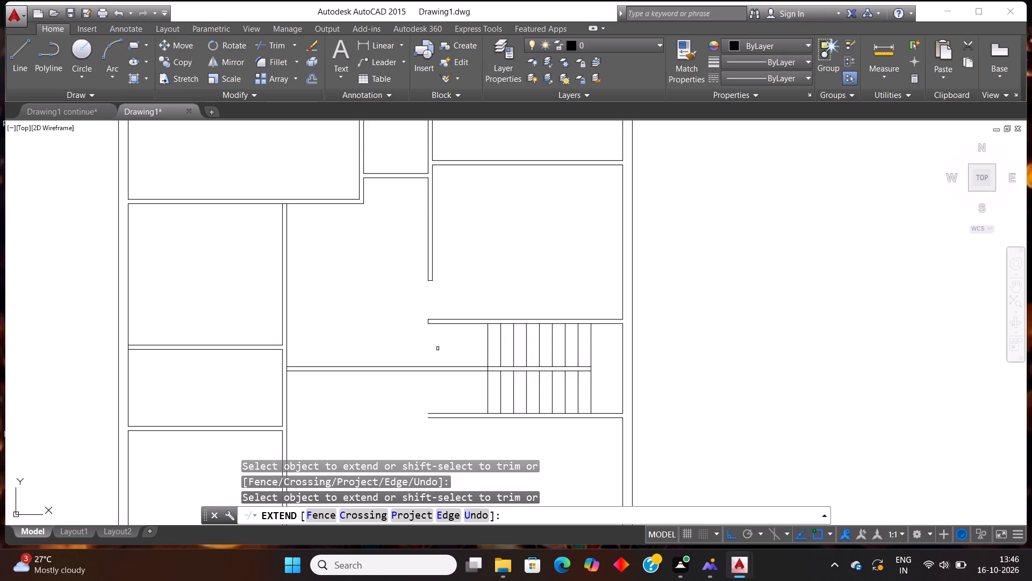
key("Escape")
Offset the leftmost tread lines leftward at 1' spacing to add two treads to each stair flight.
type("off")
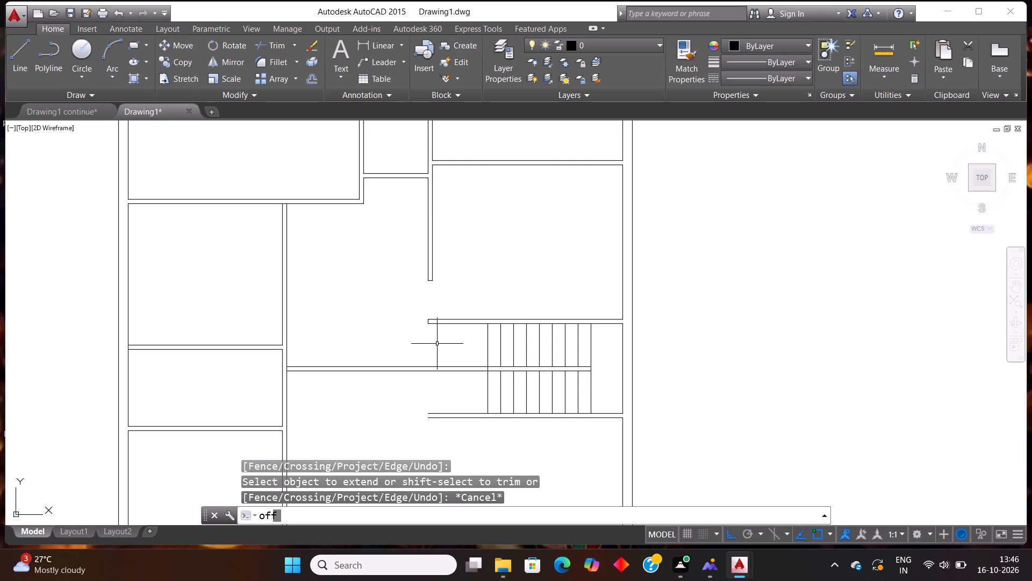
key("Return")
type("1'")
key("Return")
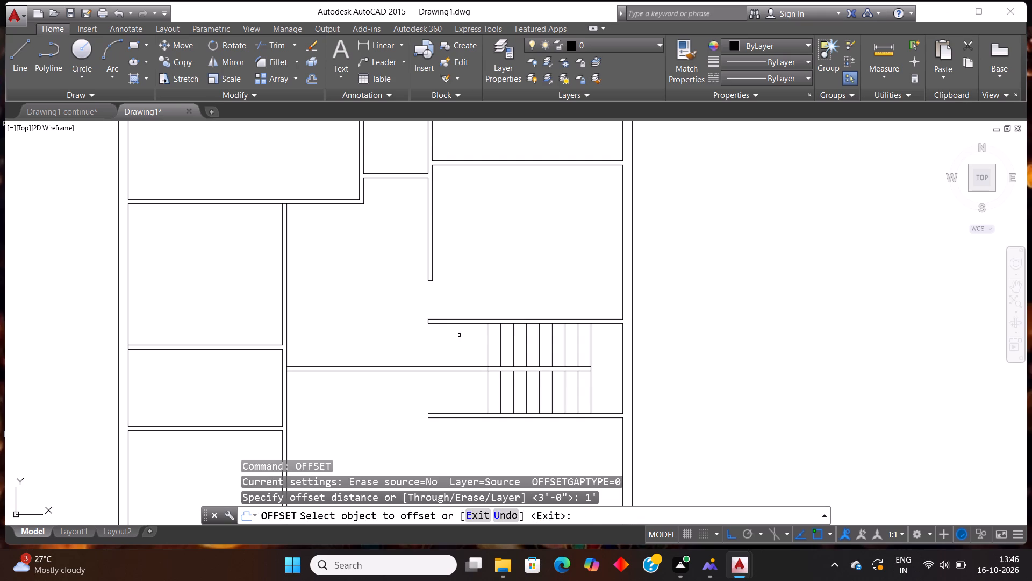
left_click(488, 336)
left_click(458, 346)
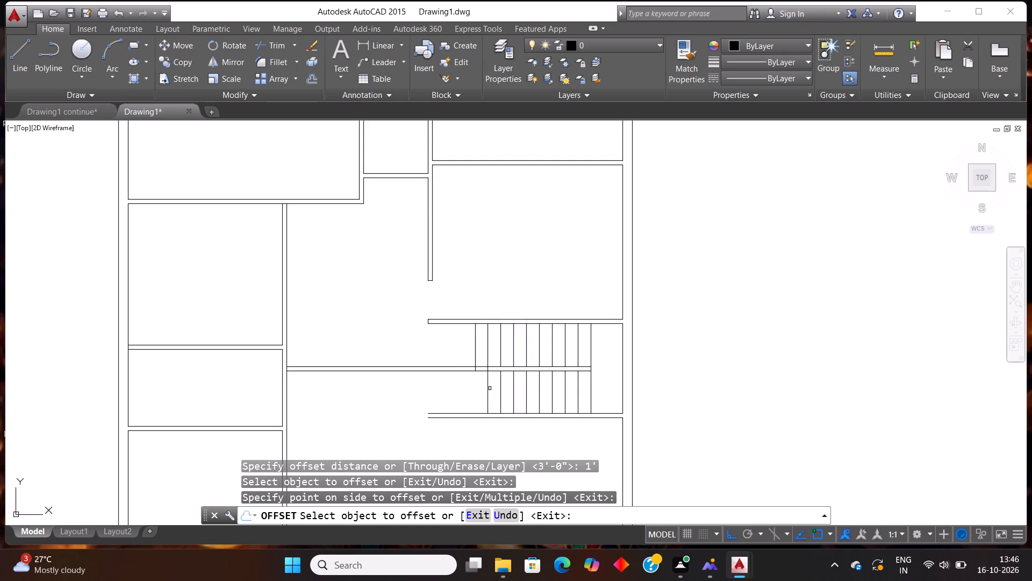
left_click(488, 394)
left_click(457, 393)
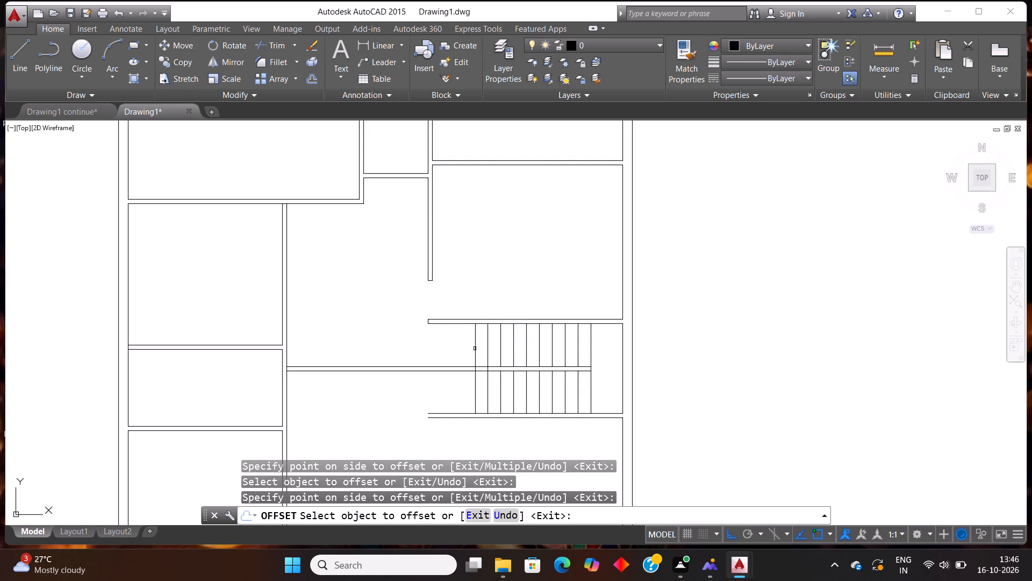
left_click(474, 349)
left_click(459, 346)
left_click_drag(476, 399, 471, 399)
left_click(446, 395)
Continue the 1' leftward offsets to add two more treads to each stair flight.
left_click(461, 338)
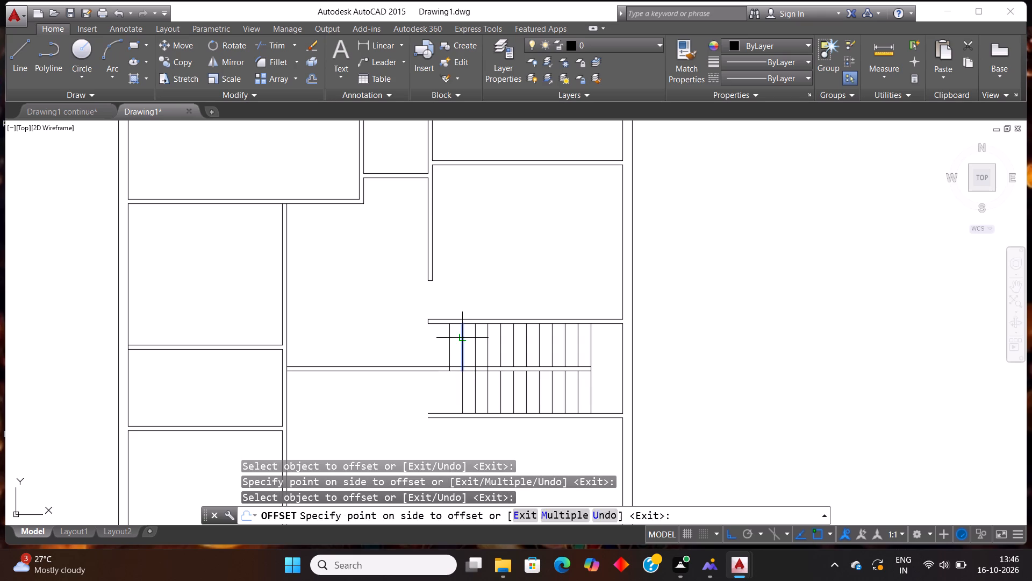
left_click(435, 337)
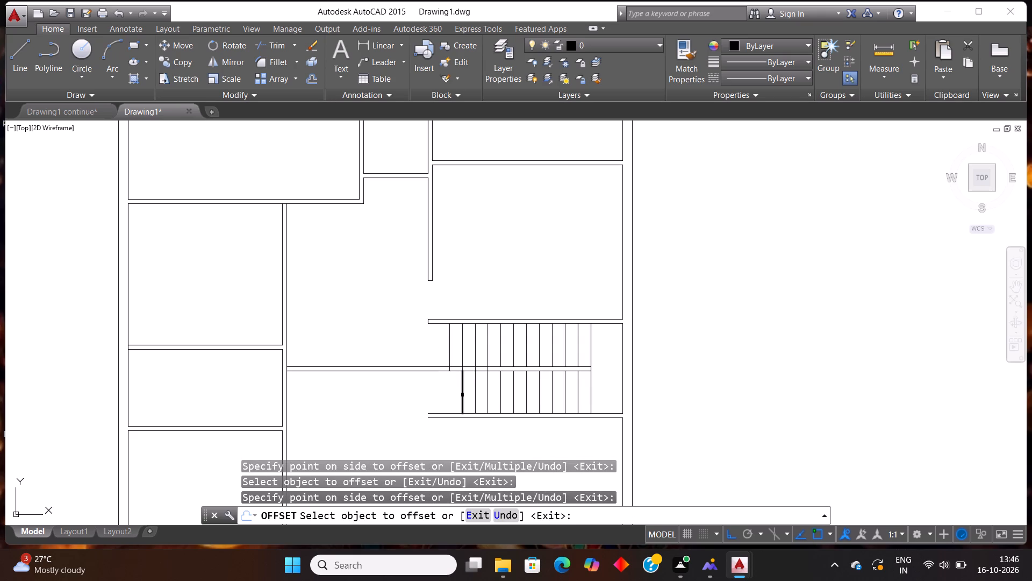
left_click(464, 397)
left_click(463, 396)
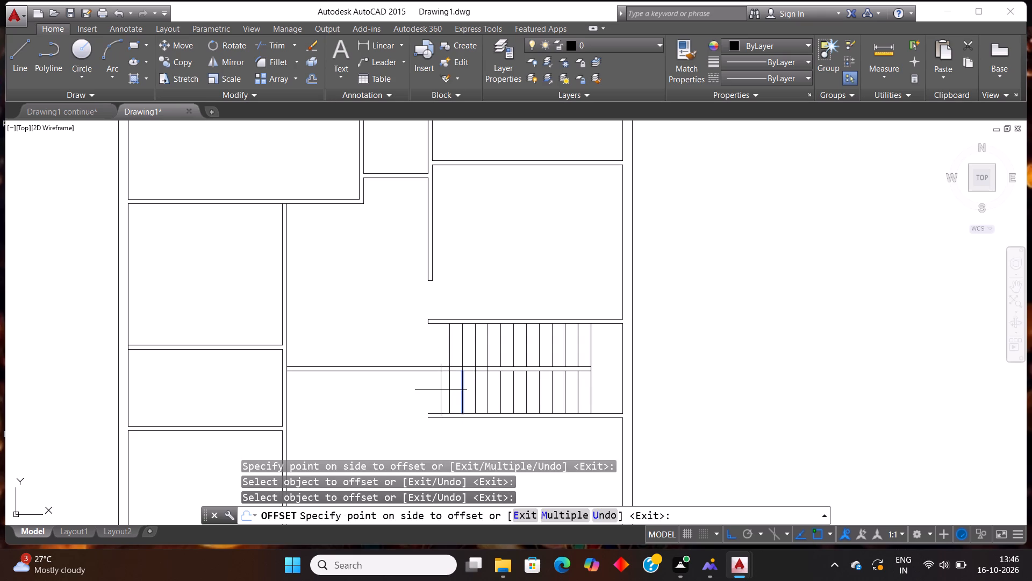
left_click(440, 389)
left_click(449, 348)
left_click(439, 351)
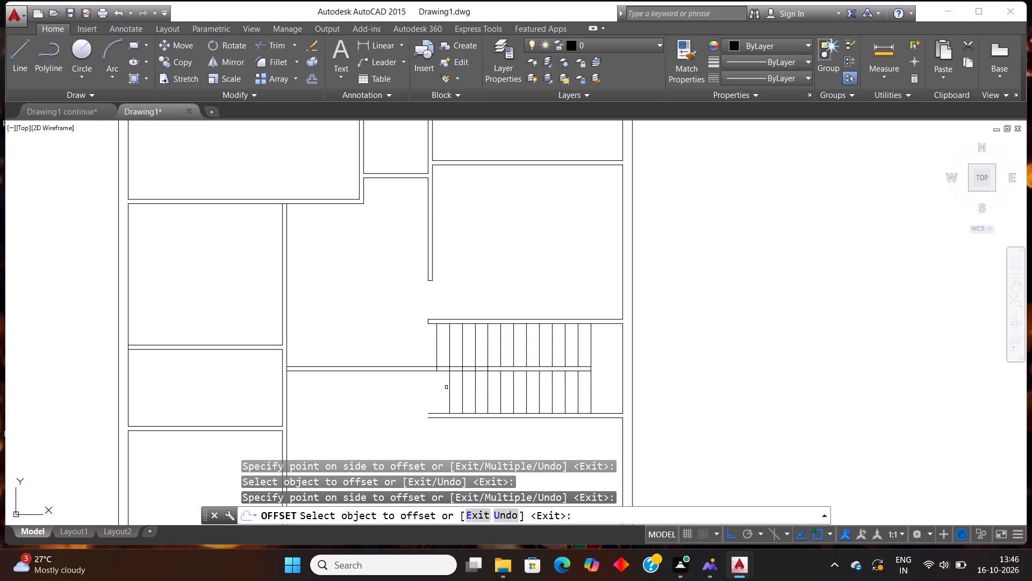
left_click(448, 396)
left_click(435, 394)
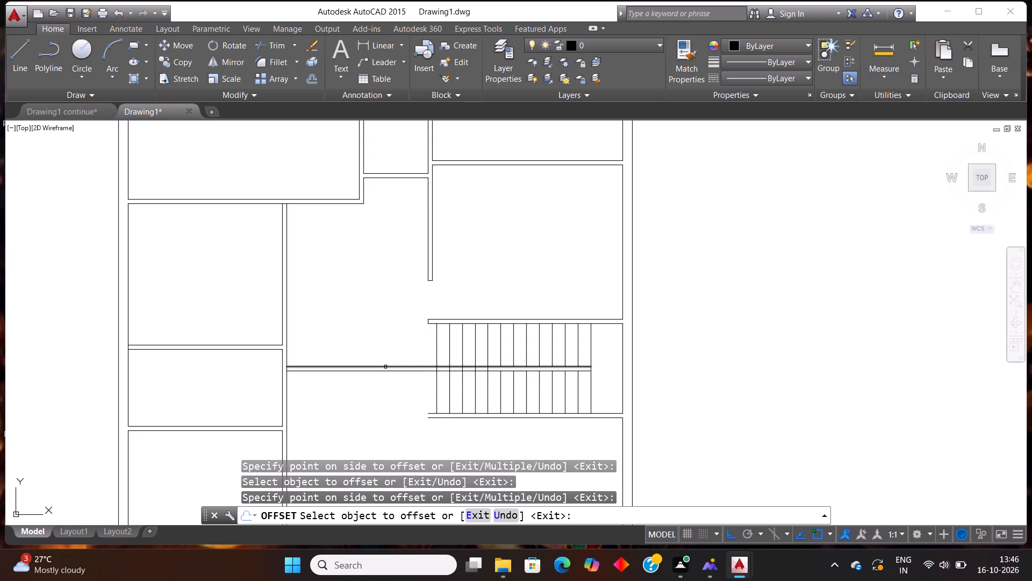
Trim off the two stair divider lines where they run leftward beyond the leftmost treads into the hall.
key("Escape")
key("t")
key("r")
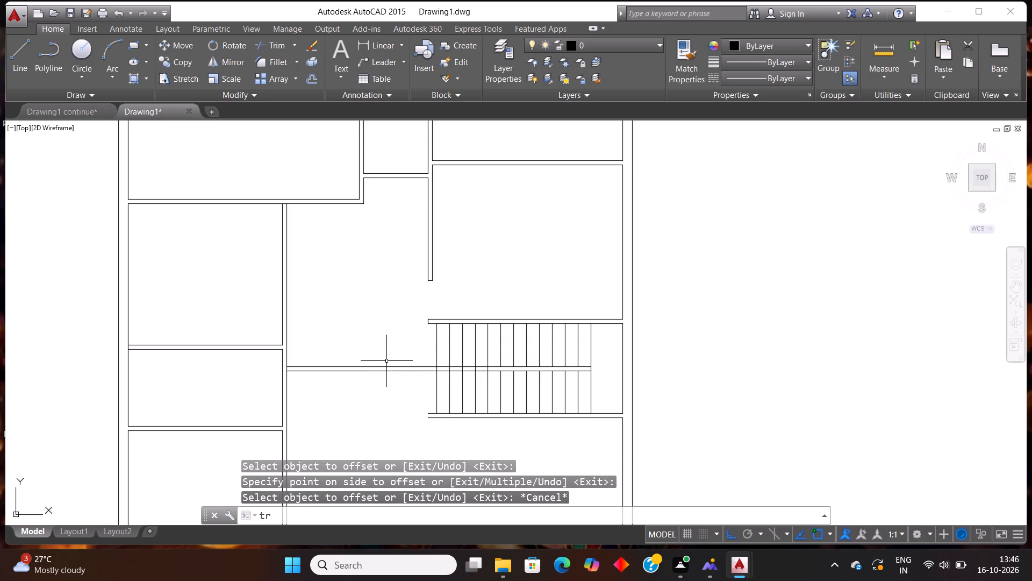
key("Return")
key("Return")
left_click(386, 361)
left_click(412, 408)
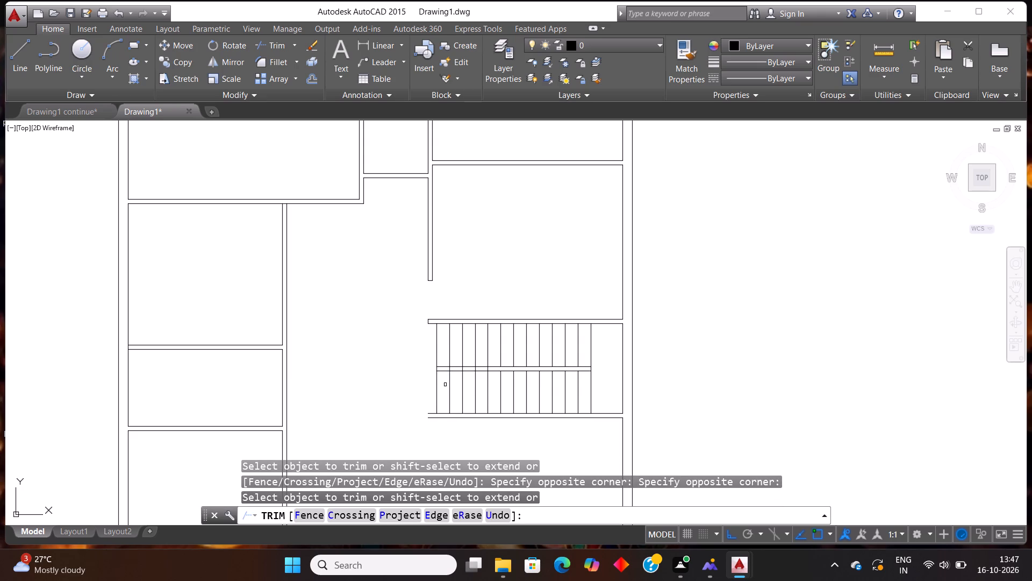
Trim the leftmost tread line segments that cross the gap between the stair's two divider lines.
scroll(450, 374, "up", 4)
left_click(320, 343)
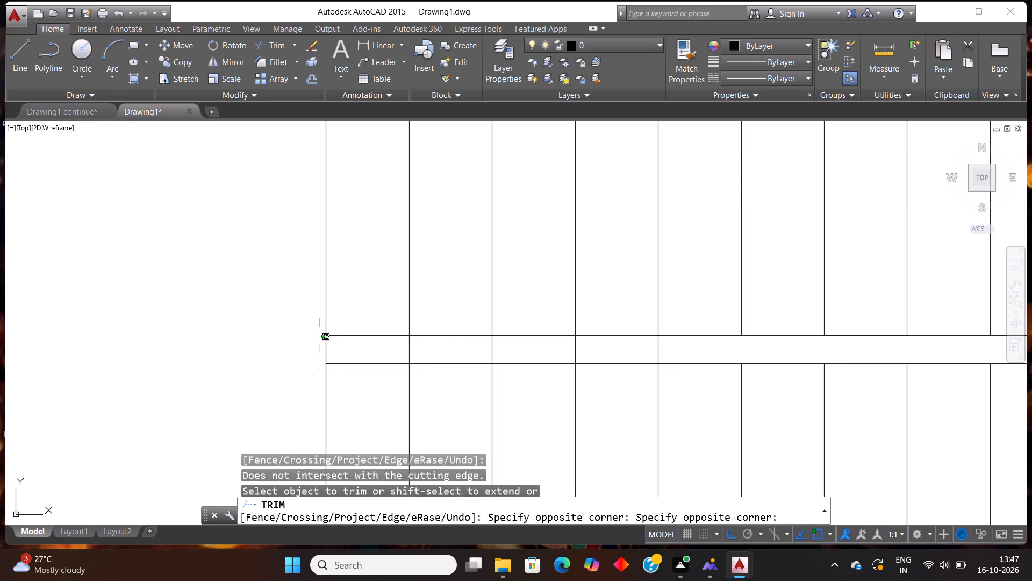
left_click(698, 355)
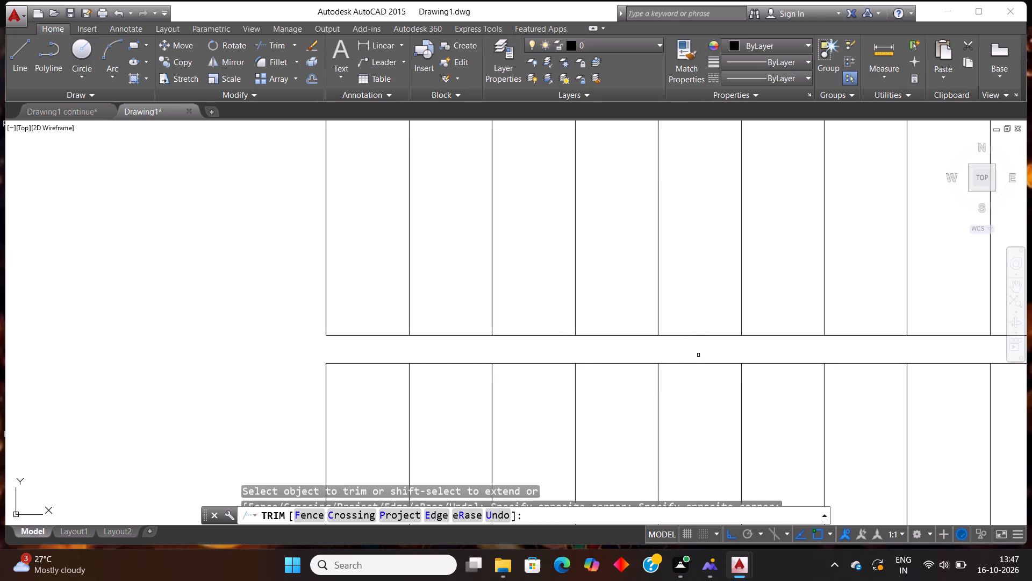
scroll(275, 240, "down", 4)
scroll(500, 313, "down", 2)
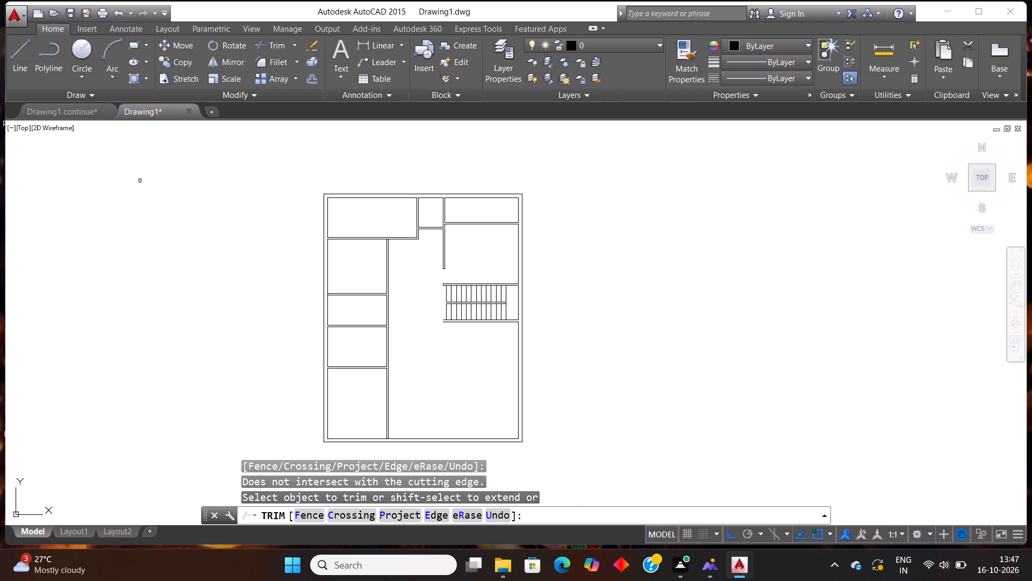
key("Escape")
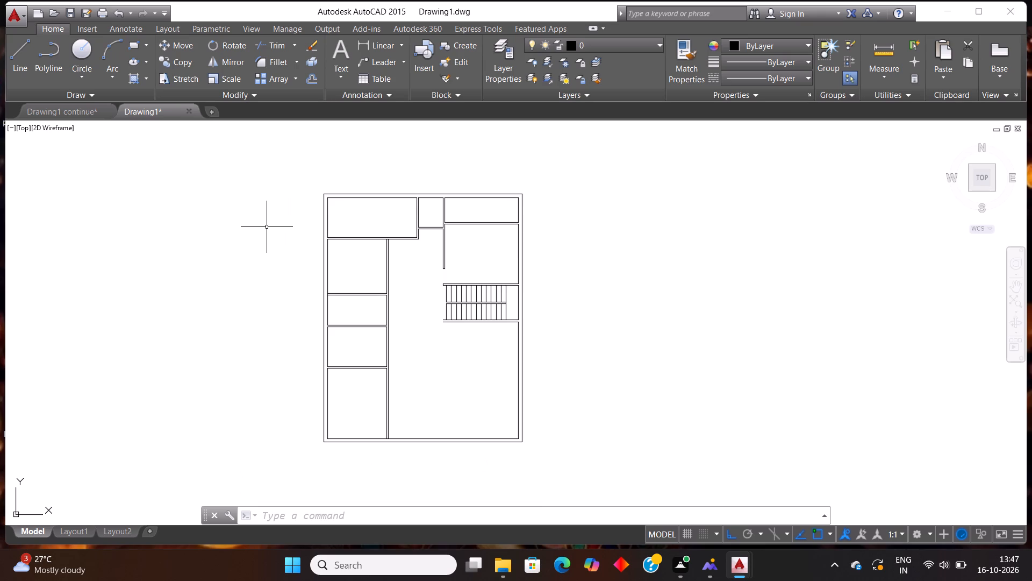
Offset the bottom line of the stair's lower wall 10' downward to start a new partition.
type("off")
key("Return")
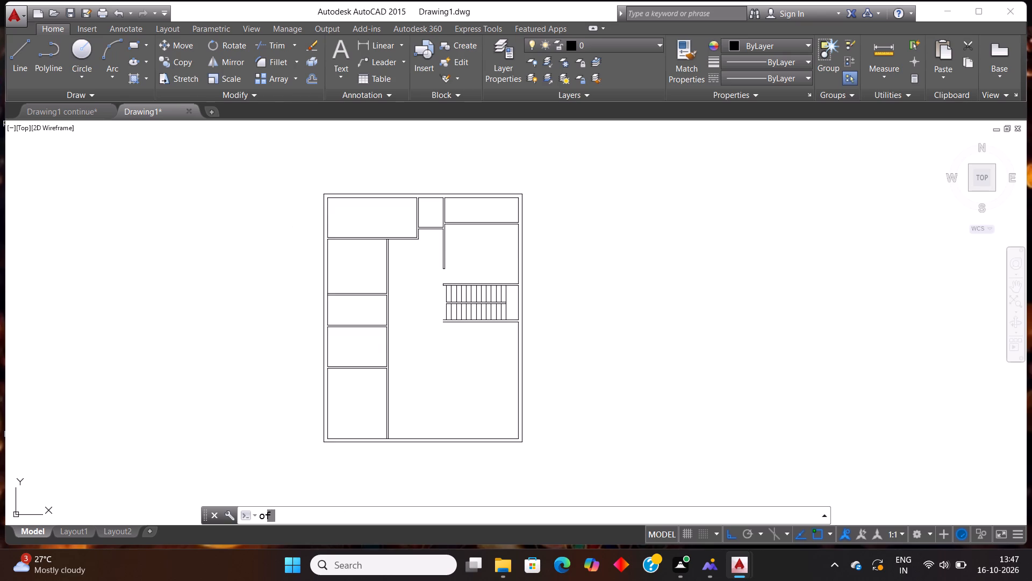
type("10'")
key("Return")
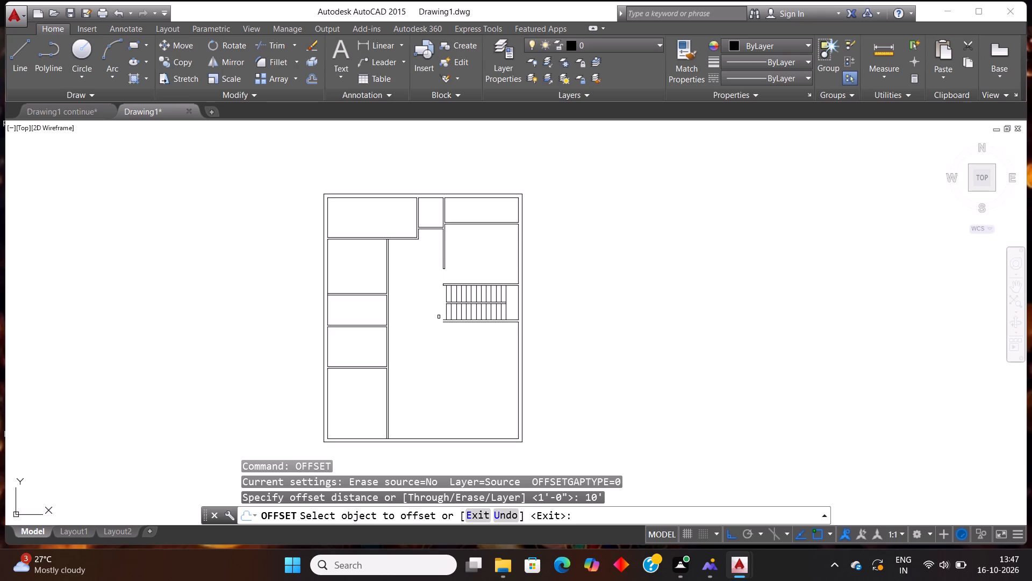
scroll(439, 317, "up", 1)
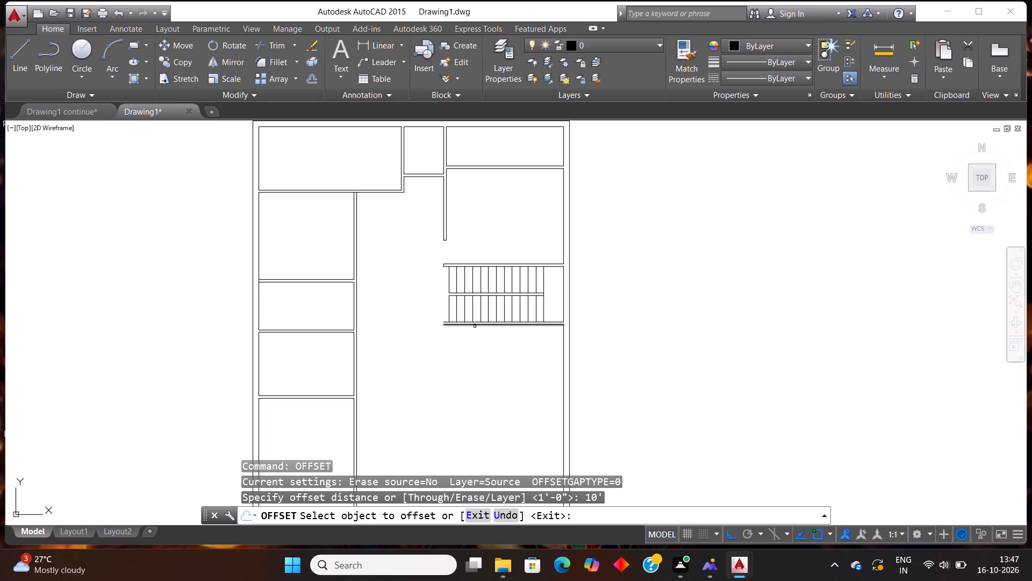
left_click(475, 325)
left_click(477, 382)
scroll(483, 371, "down", 2)
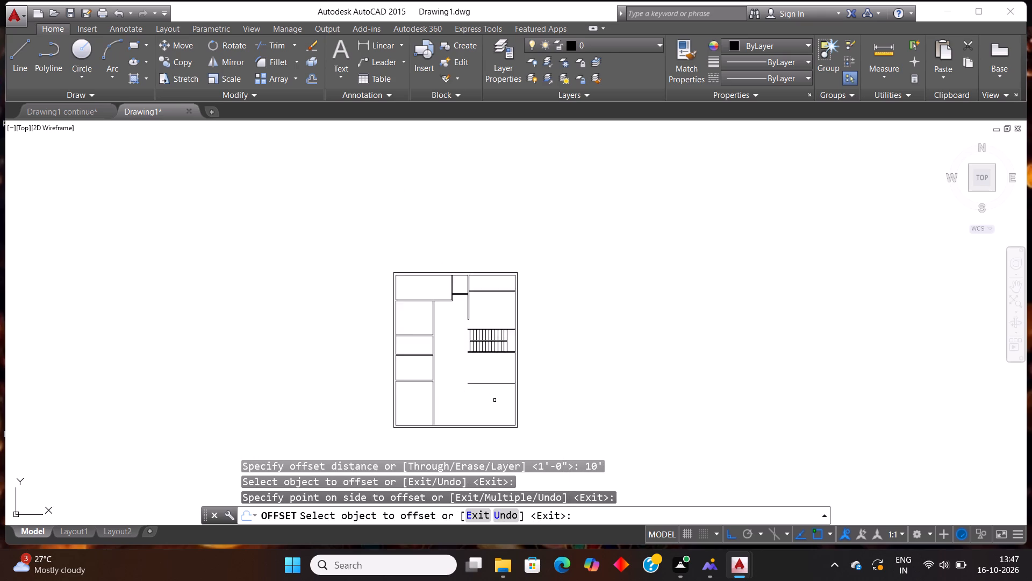
scroll(494, 400, "up", 1)
key("Escape")
Offset the new partition line 4" downward to give the partition its thickness.
type("off")
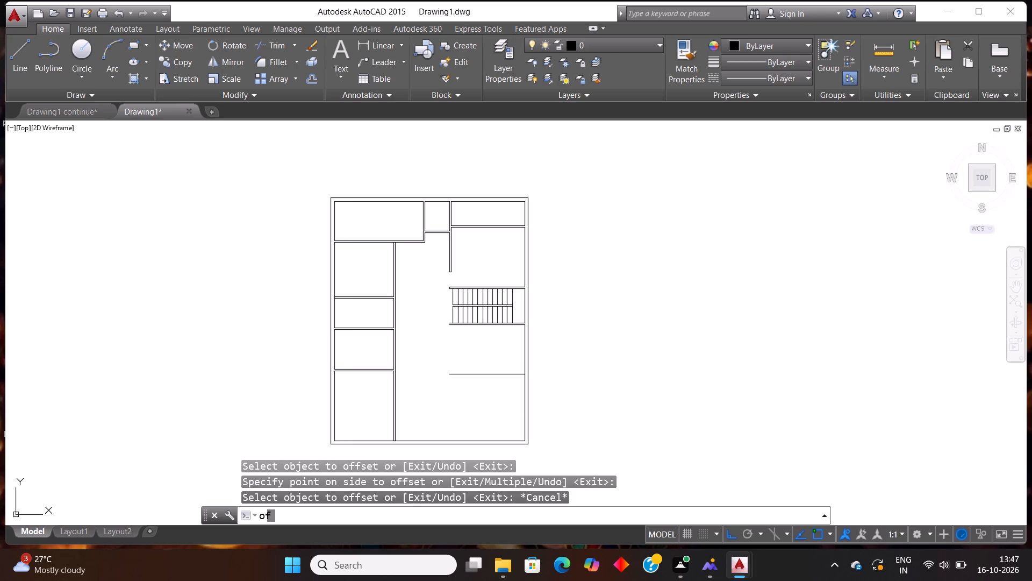
key("Return")
type("4\"")
key("Return")
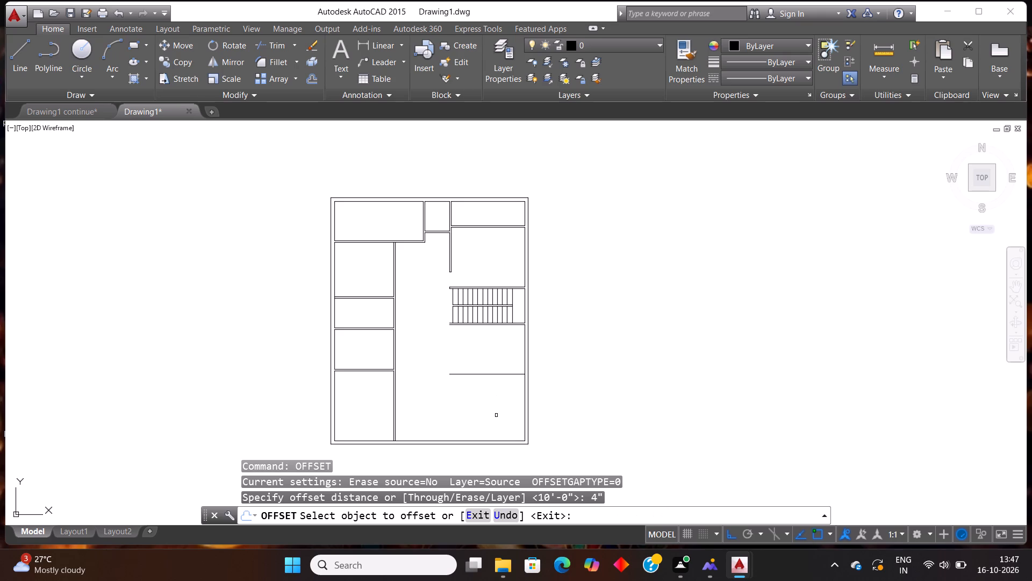
left_click(486, 375)
left_click(490, 400)
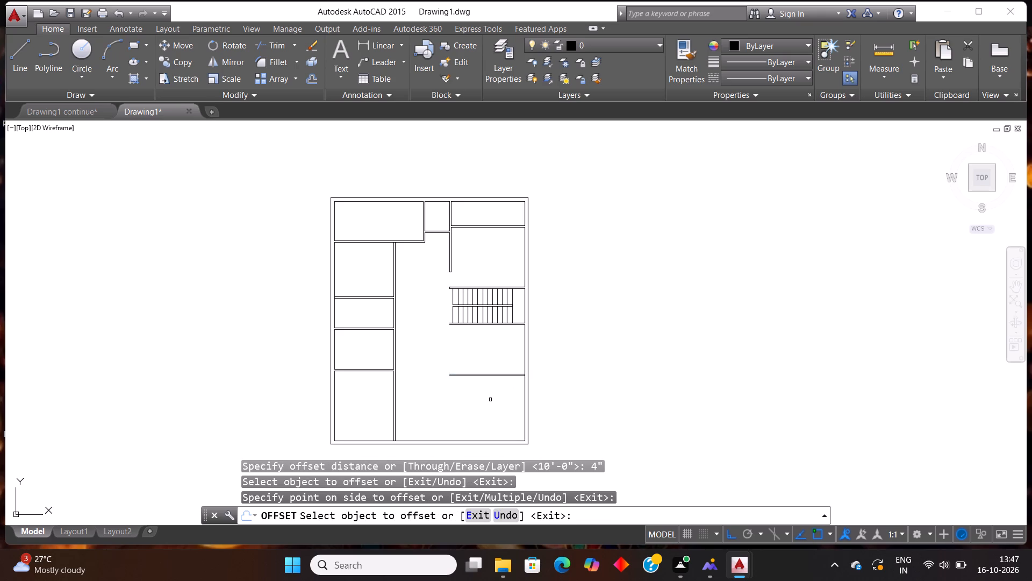
key("Escape")
Trim the right outer wall's inner line between the two lines of the new partition to open the junction.
type("tr")
key("Return")
key("Return")
scroll(500, 399, "up", 2)
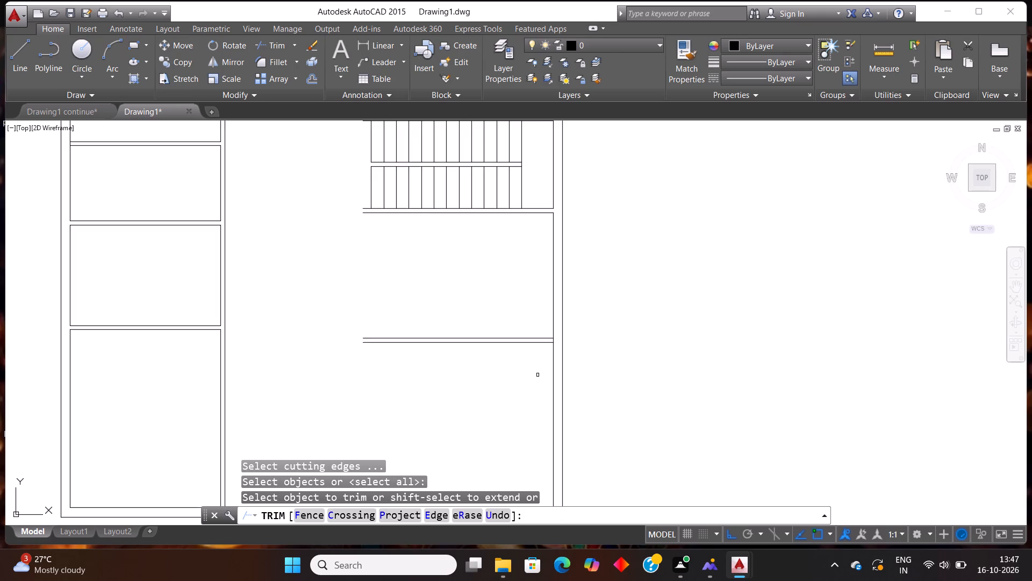
scroll(558, 342, "up", 2)
left_click(546, 344)
left_click(537, 344)
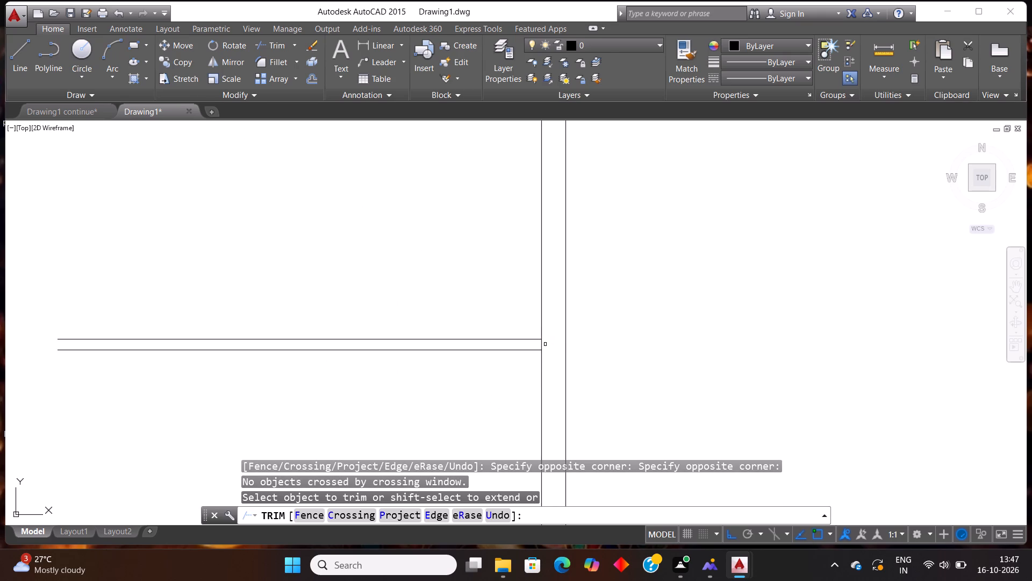
left_click(542, 346)
key("Escape")
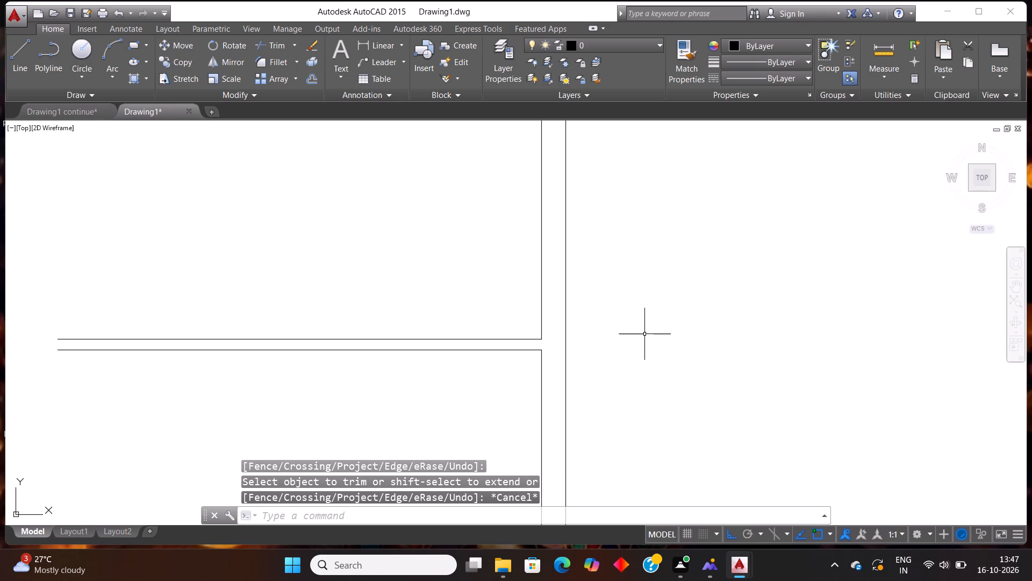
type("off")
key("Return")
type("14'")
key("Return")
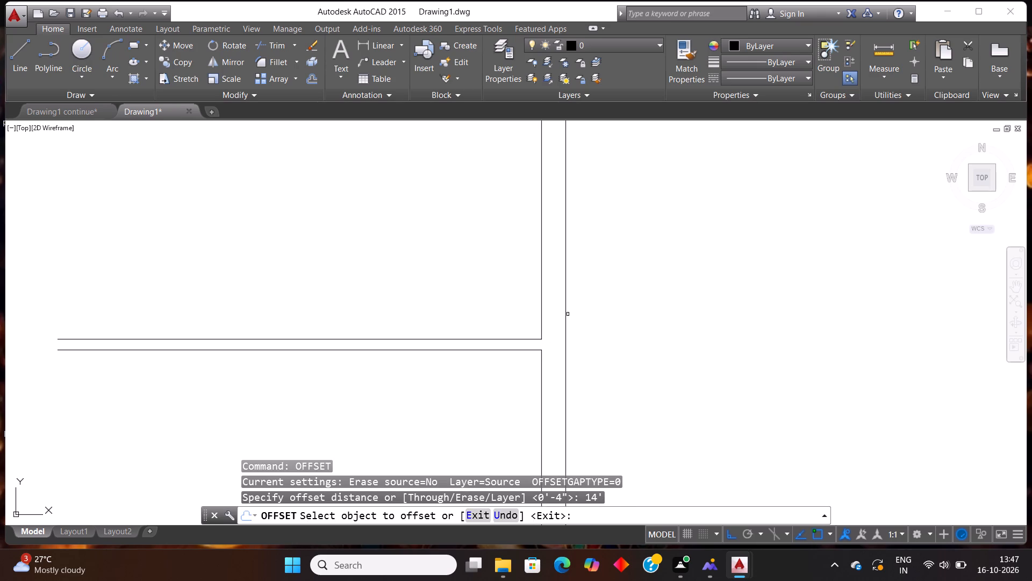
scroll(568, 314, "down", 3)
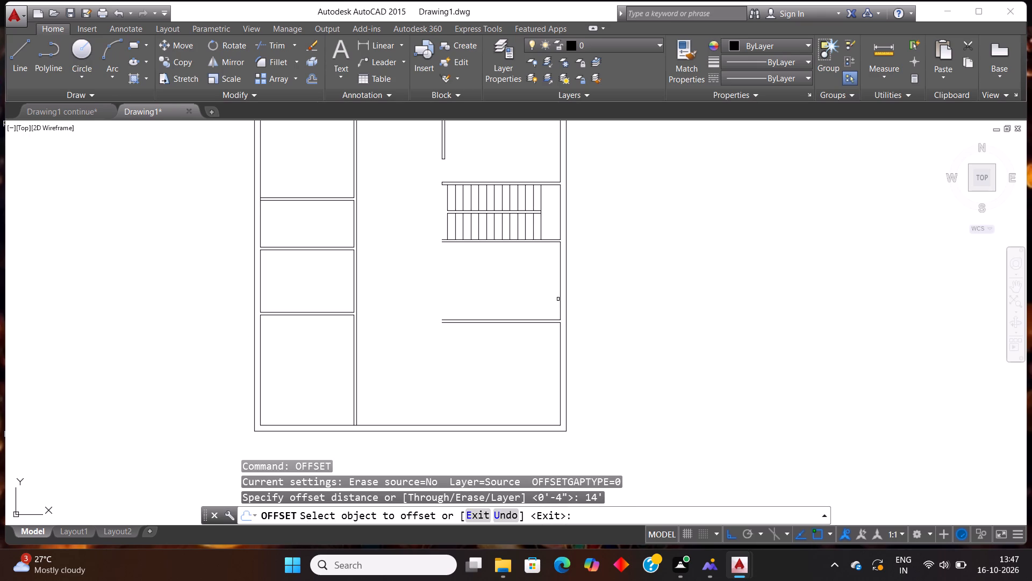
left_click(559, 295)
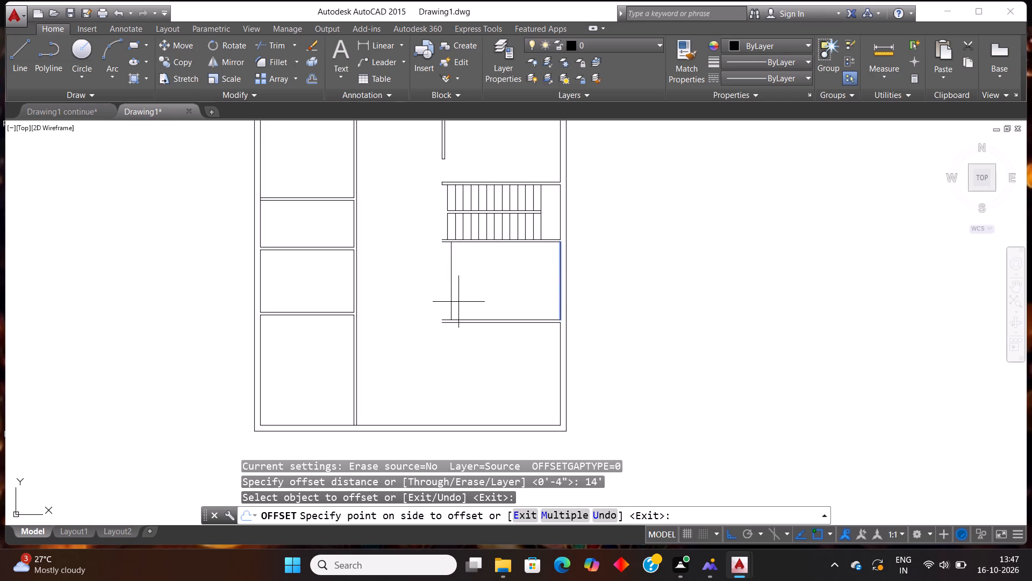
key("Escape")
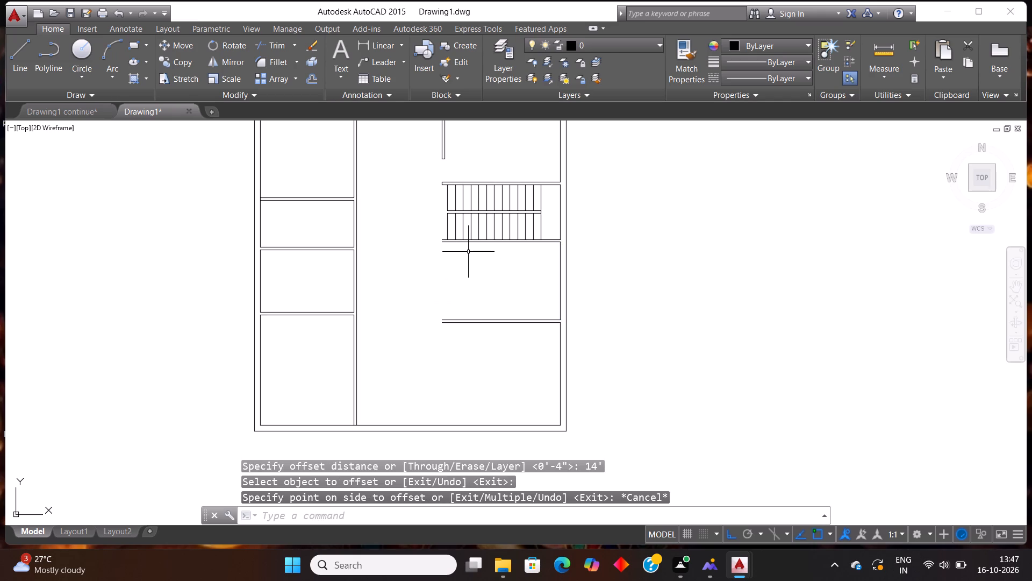
Extend the left line of the vertical partition above the stair downward across the stair's open end to its lower wall.
type("ex")
key("Return")
key("Return")
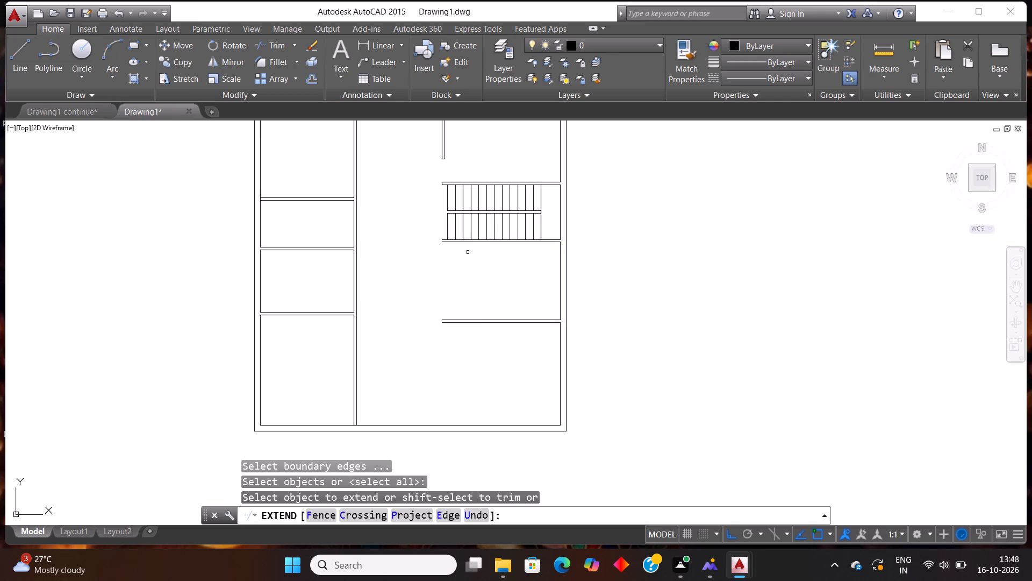
left_click(442, 152)
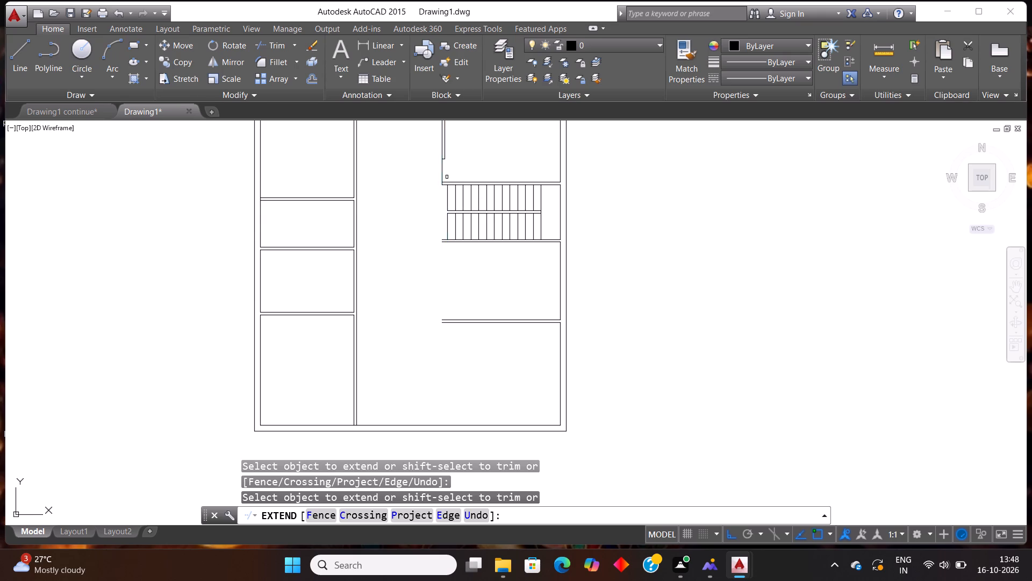
scroll(442, 173, "down", 3)
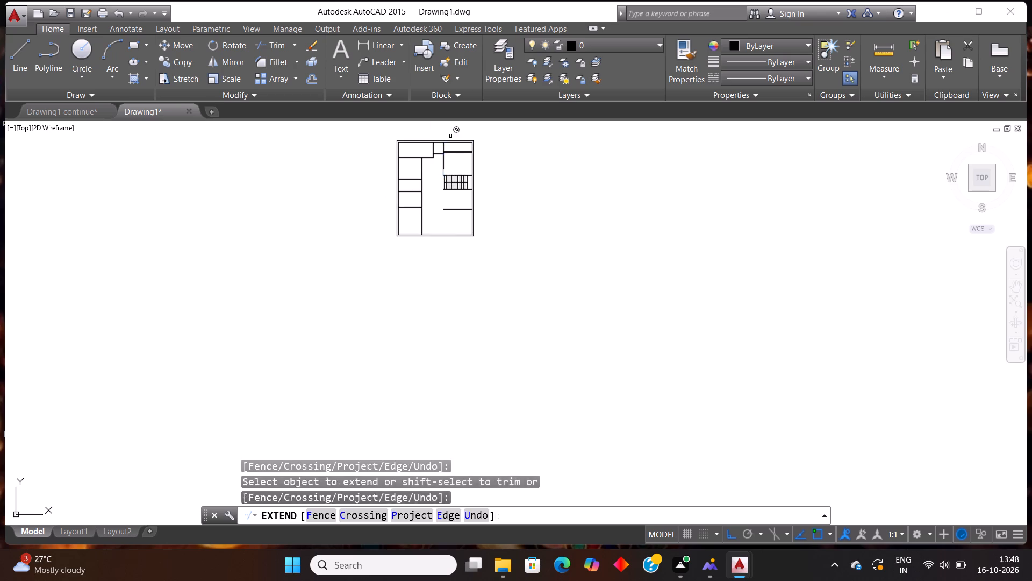
scroll(451, 136, "up", 3)
scroll(404, 201, "up", 1)
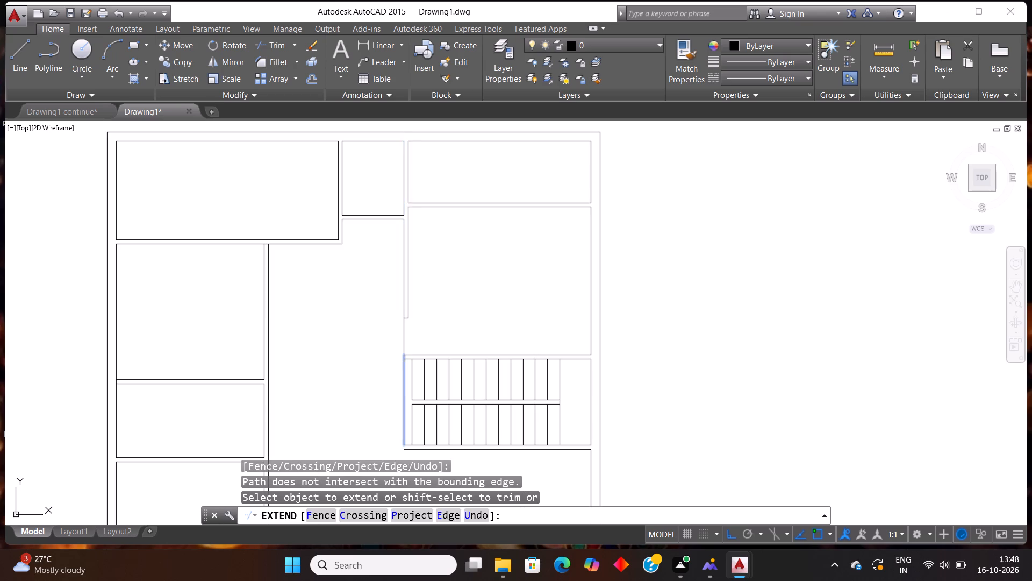
left_click(405, 359)
Continue extending that left partition line down past the stair to the bottom line of the new lower partition.
scroll(408, 350, "down", 3)
scroll(405, 399, "up", 2)
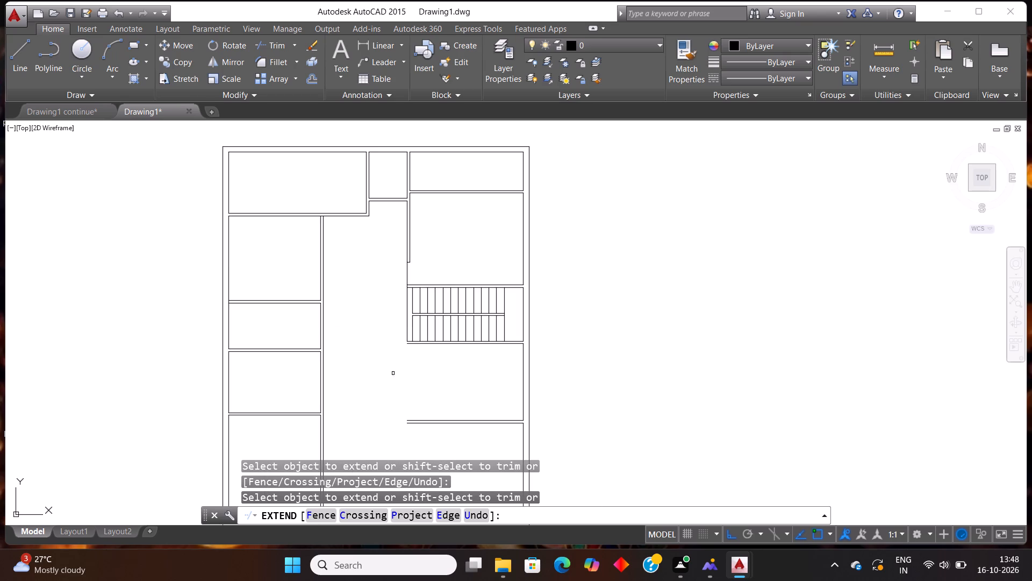
left_click(407, 325)
left_click(407, 330)
scroll(410, 329, "down", 2)
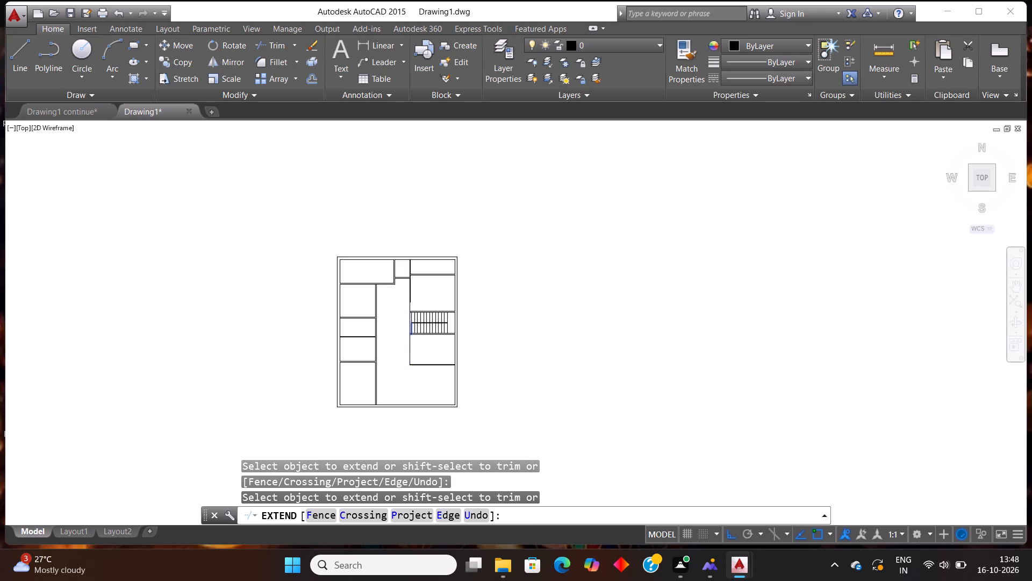
scroll(408, 370, "up", 2)
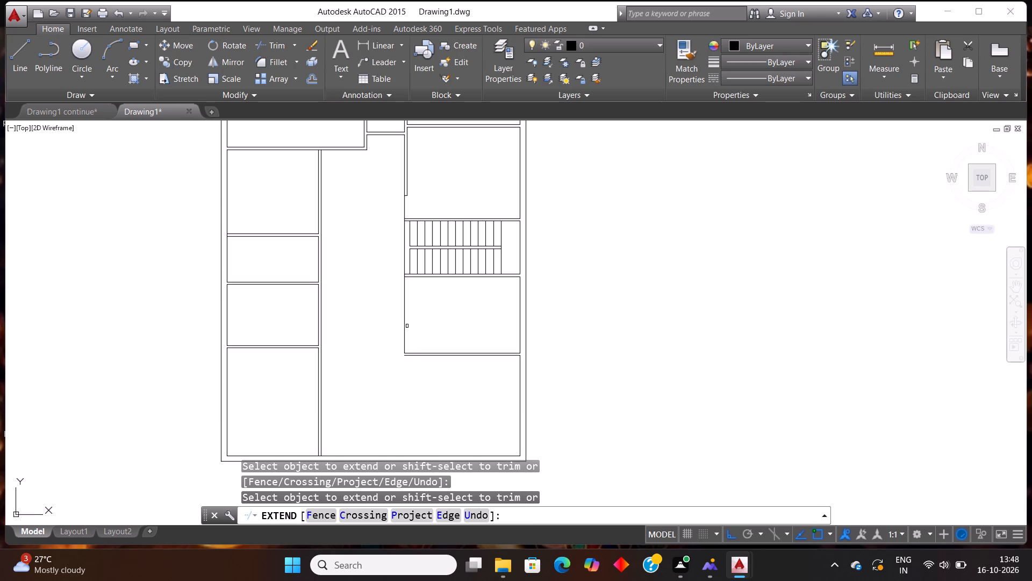
left_click(403, 332)
left_click(413, 337)
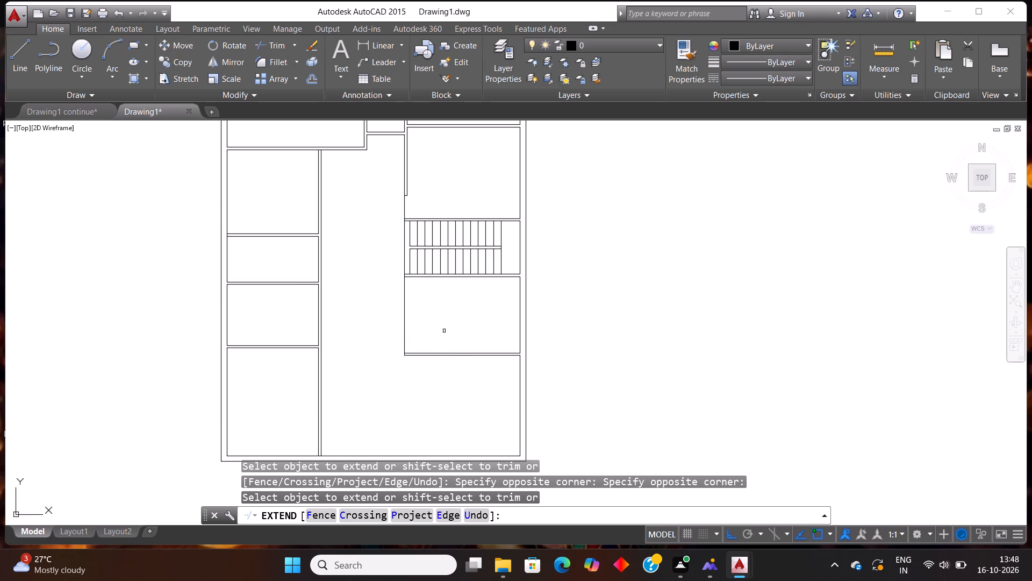
Extend the right line of the same vertical partition down past the stair to the bottom line of the lower partition.
scroll(431, 197, "up", 1)
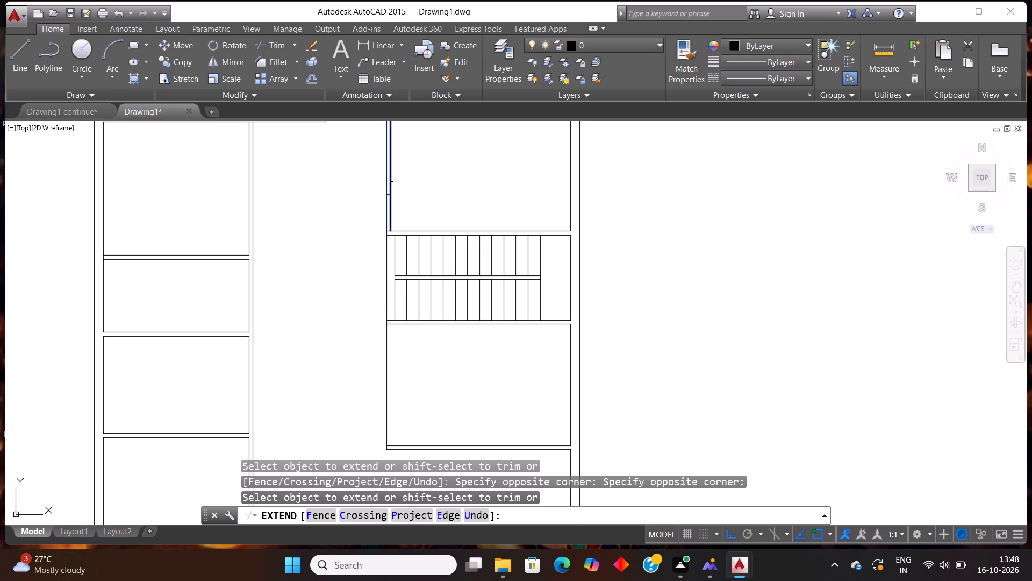
left_click(392, 183)
left_click(391, 215)
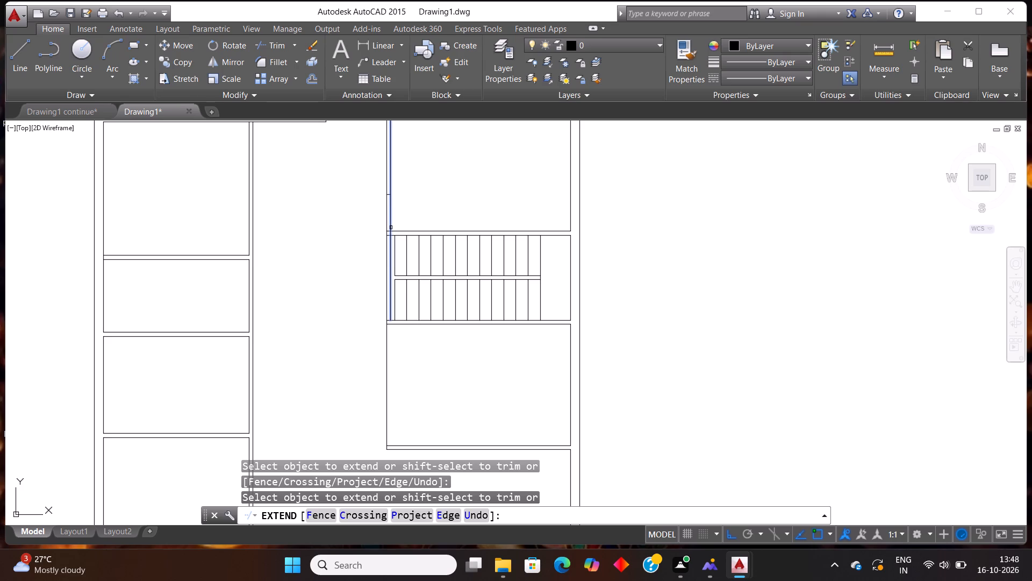
left_click(391, 228)
left_click(390, 288)
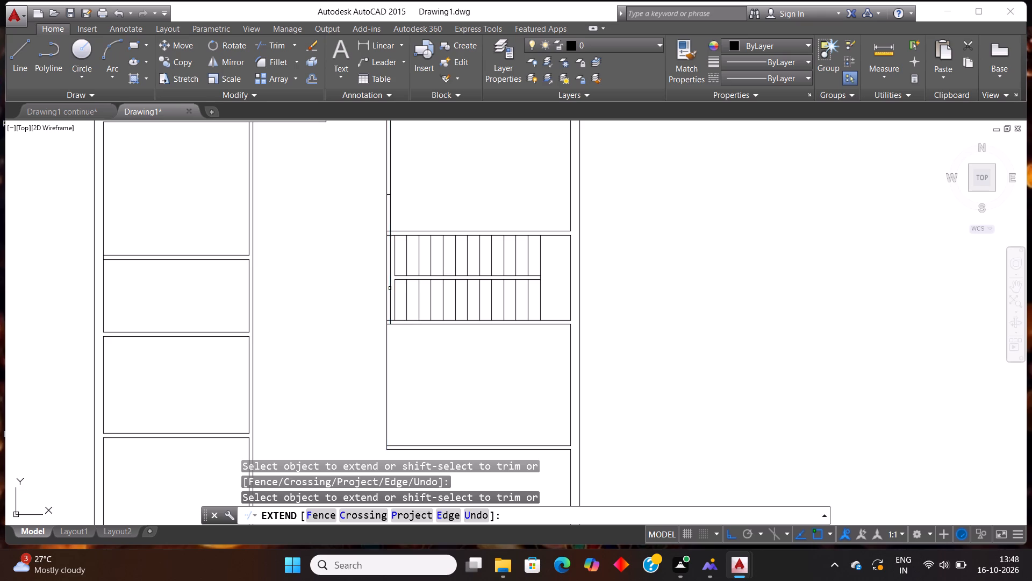
left_click(390, 302)
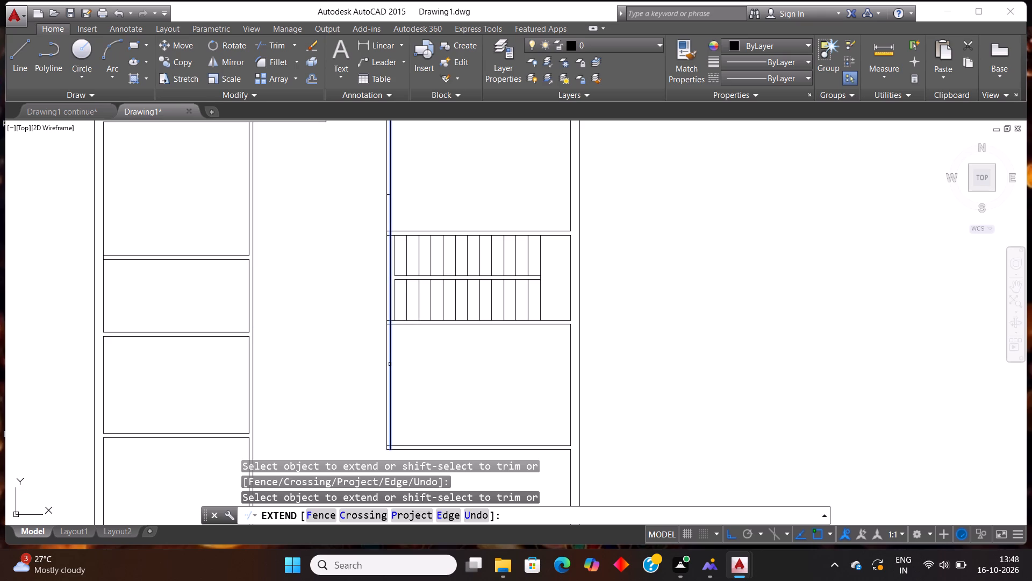
left_click(390, 362)
key("Escape")
key("Escape")
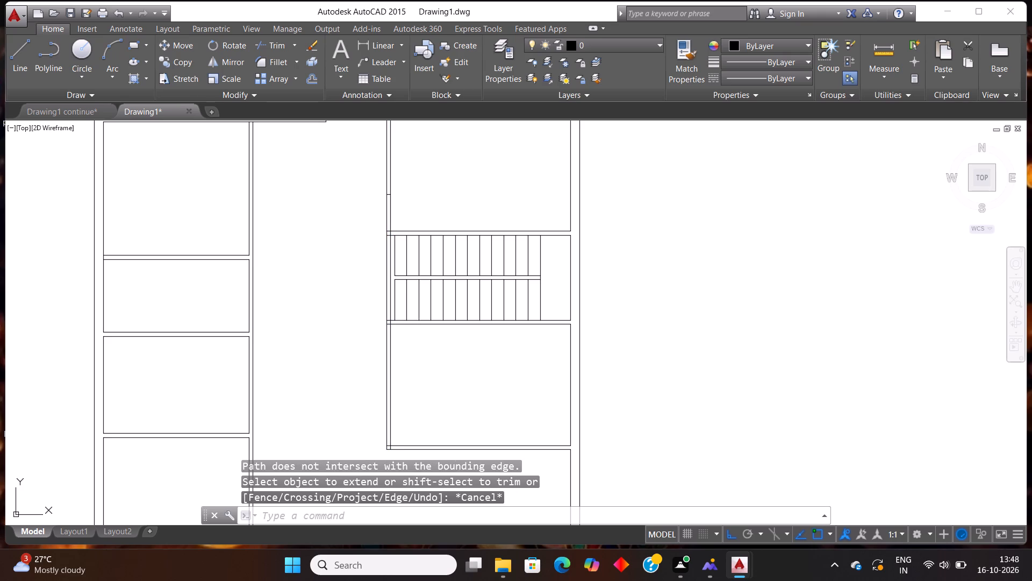
Trim away both lines of the vertical partition across the stair's open end, between the stair's upper and lower walls.
key("t")
key("r")
key("Return")
key("Return")
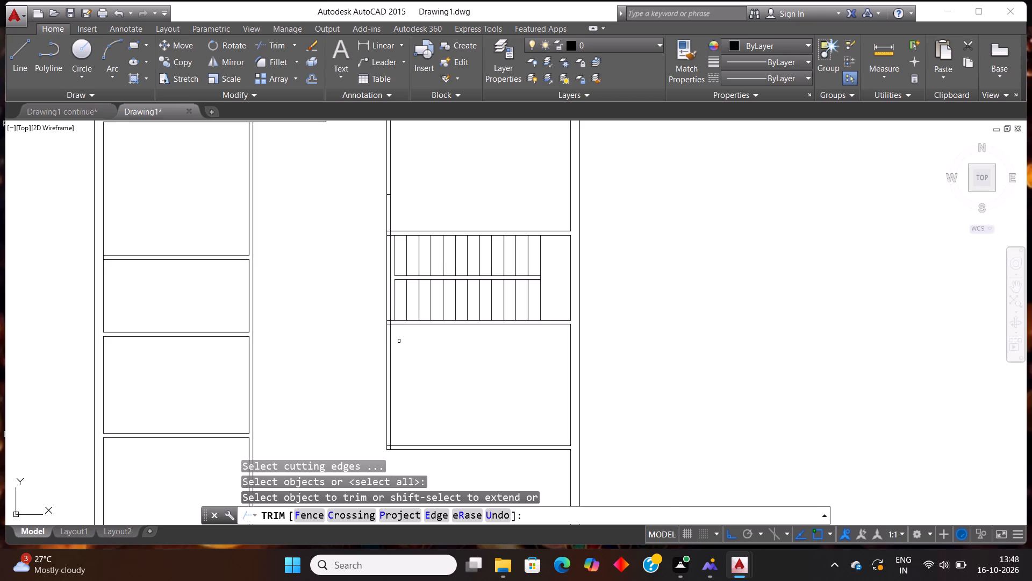
scroll(399, 337, "up", 3)
left_click(365, 267)
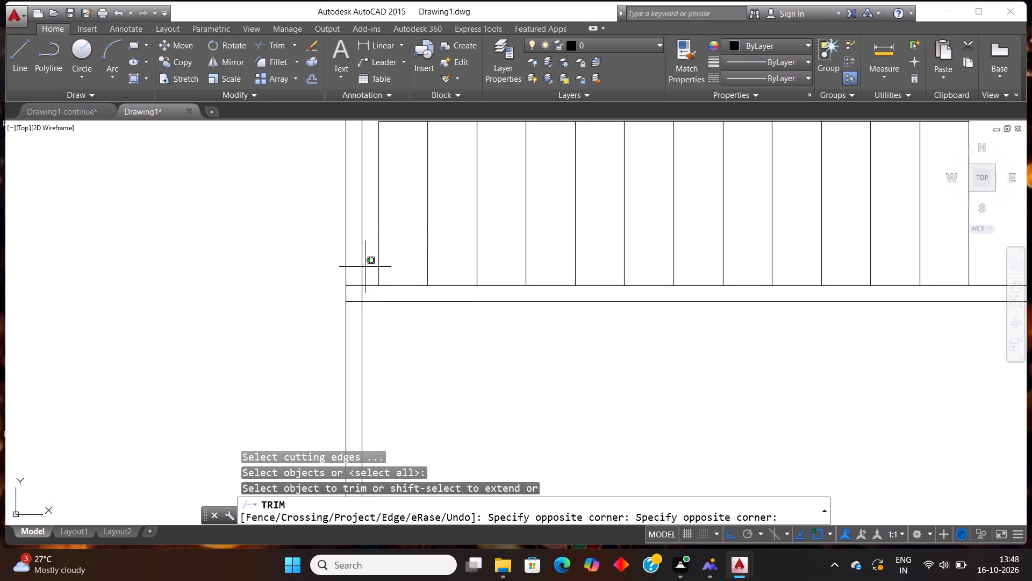
left_click(306, 249)
scroll(389, 310, "down", 4)
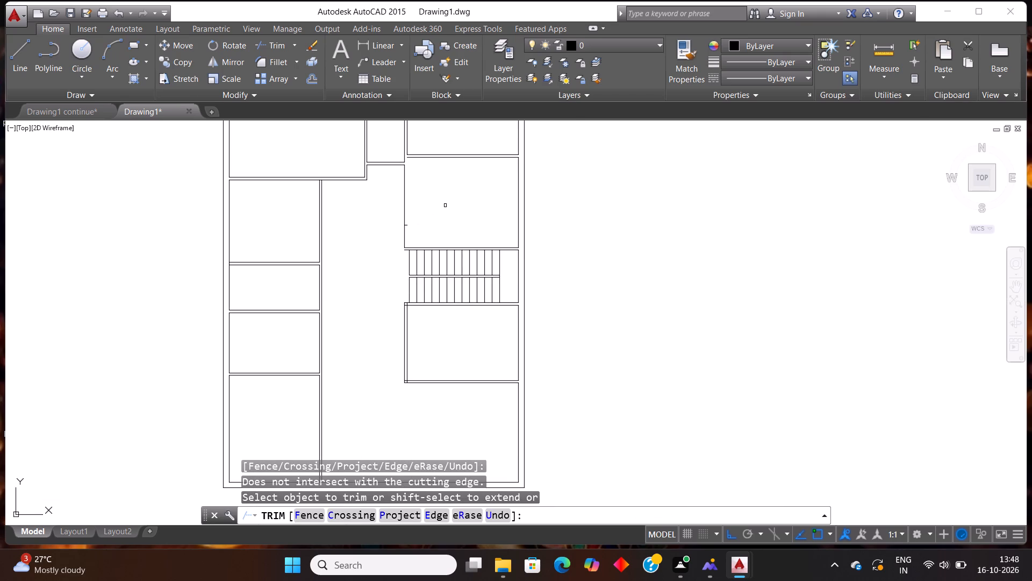
key("ctrl+z")
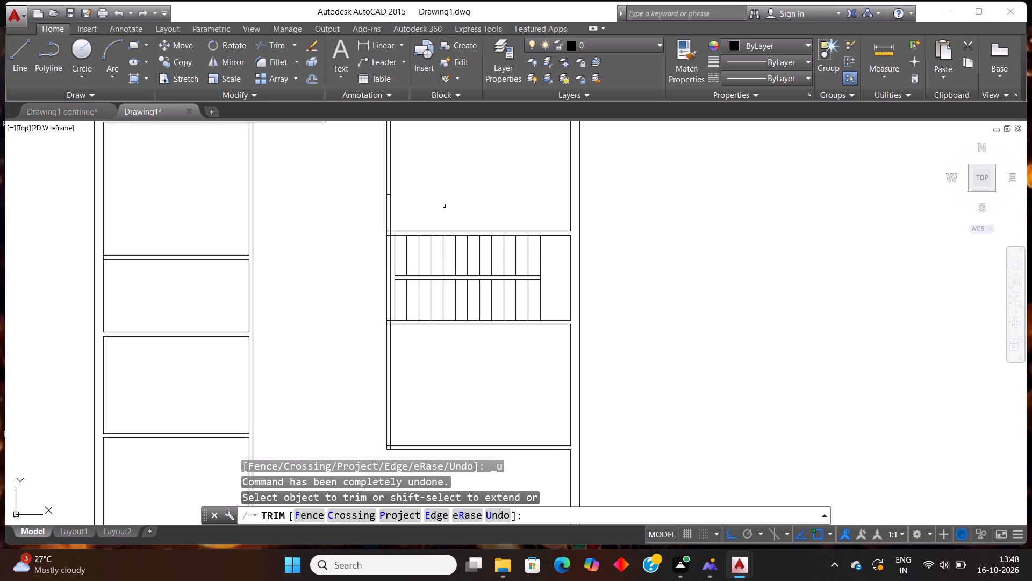
left_click(390, 261)
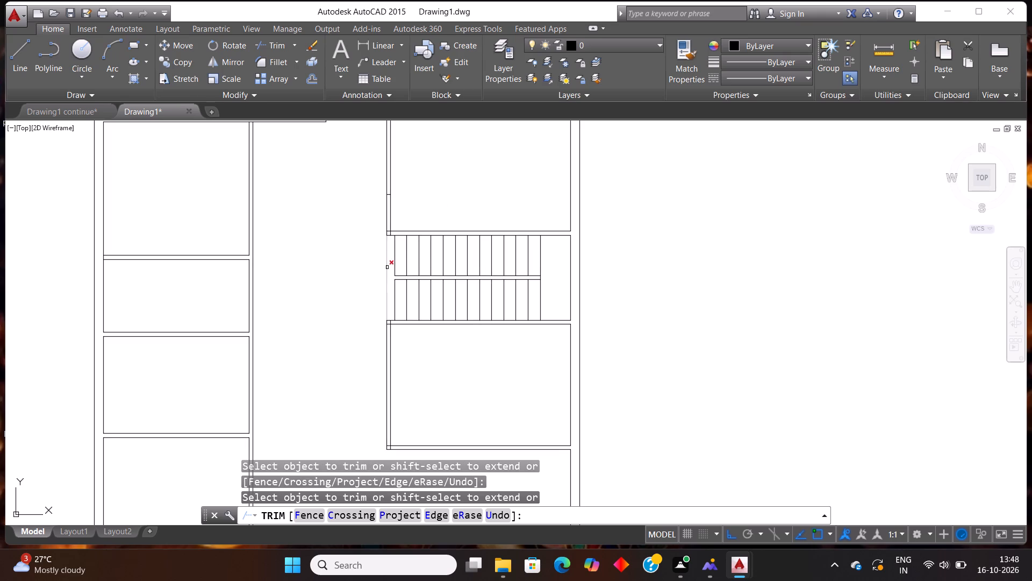
left_click(387, 267)
Trim the overlapping line ends at the corner where the vertical partition meets the stair's upper wall.
scroll(387, 266, "down", 3)
scroll(391, 239, "up", 4)
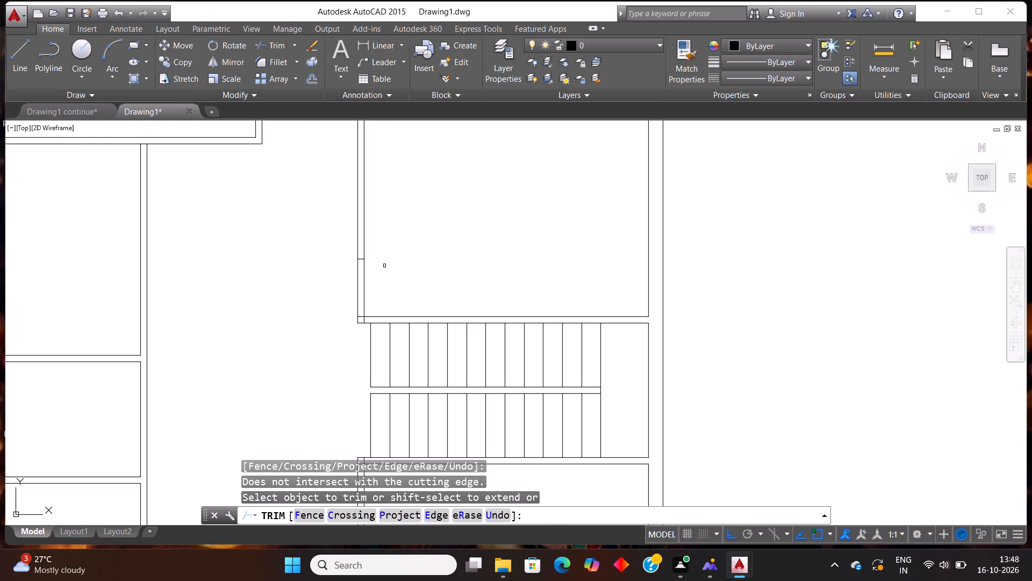
left_click(363, 320)
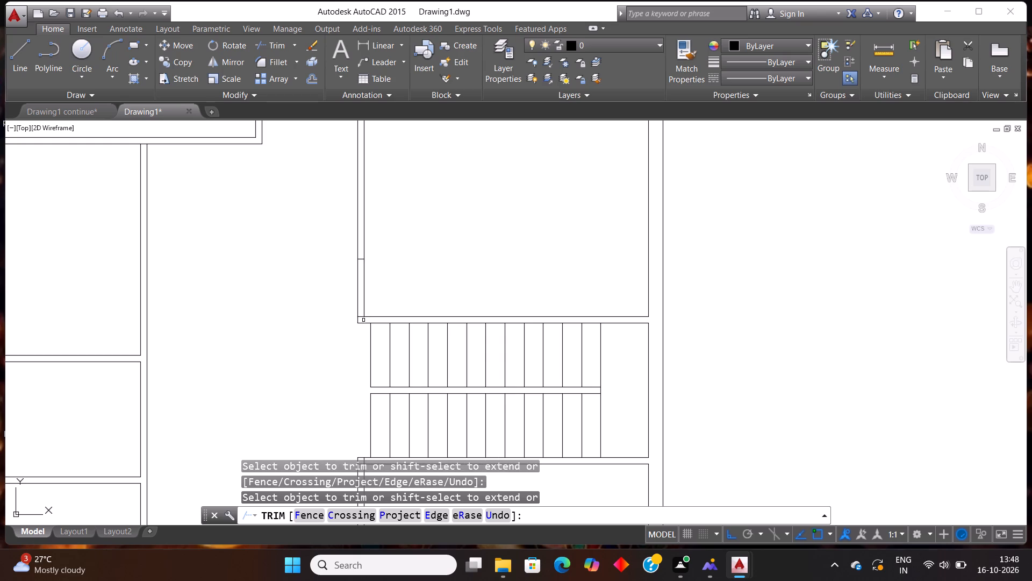
left_click(361, 317)
Trim the overlapping line ends at the corner where the vertical partition meets the stair's lower wall.
scroll(369, 315, "down", 2)
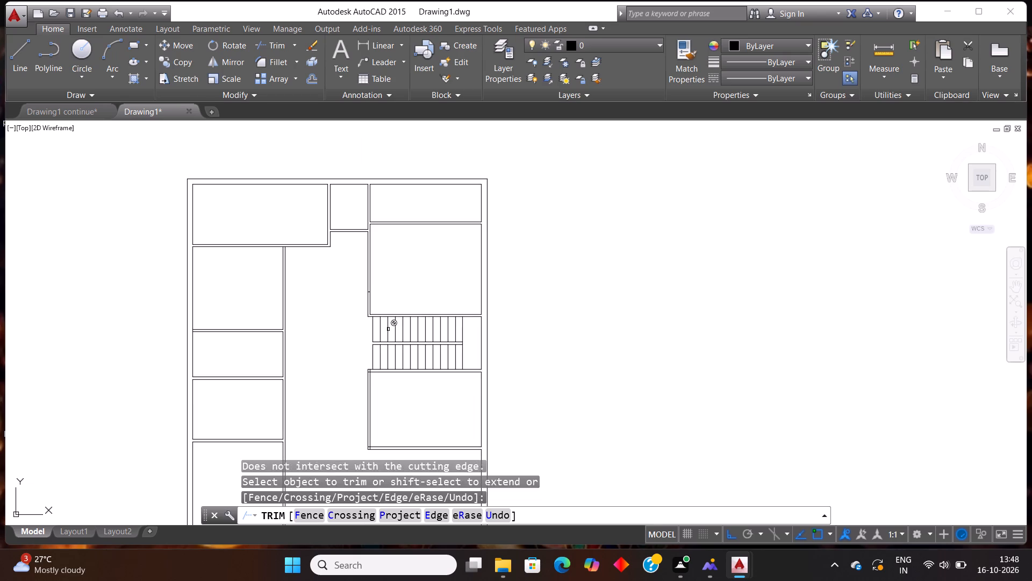
scroll(360, 409, "up", 3)
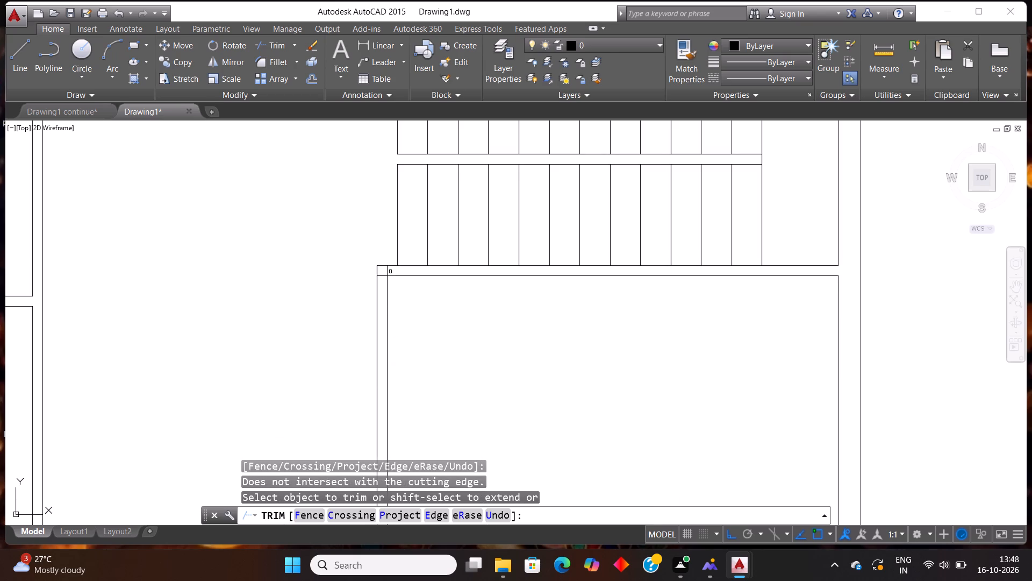
left_click(388, 269)
left_click(385, 275)
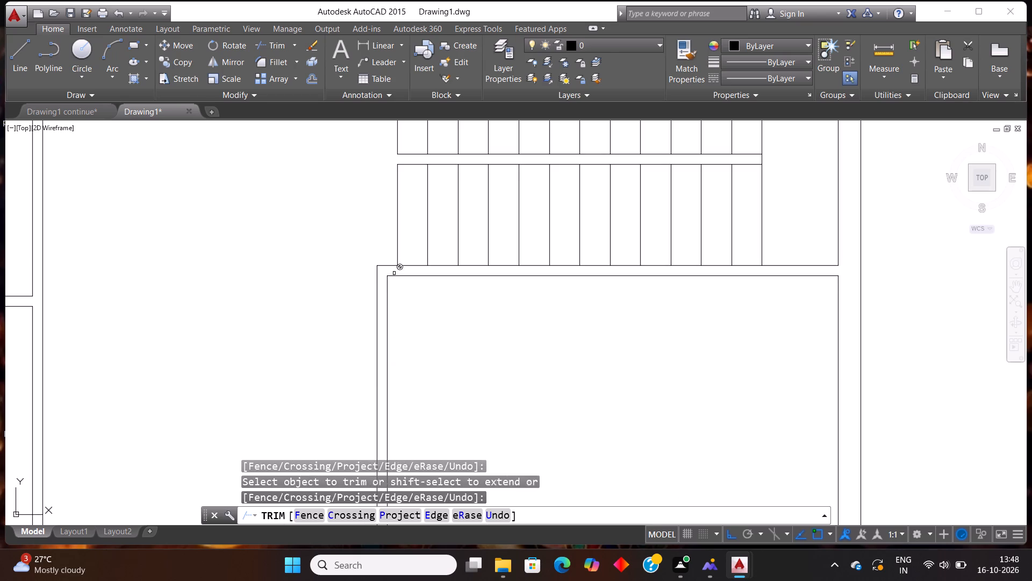
Trim the overlapping line ends at the lower-left corner of the room below the stair and finish trimming.
scroll(404, 273, "down", 3)
scroll(410, 349, "up", 5)
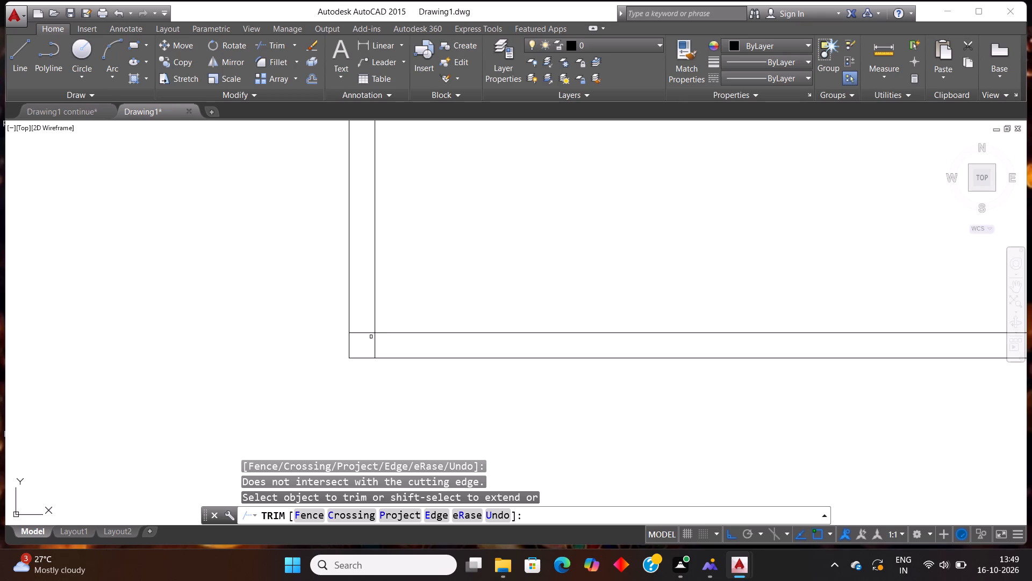
left_click(365, 334)
left_click(373, 346)
scroll(376, 352, "down", 4)
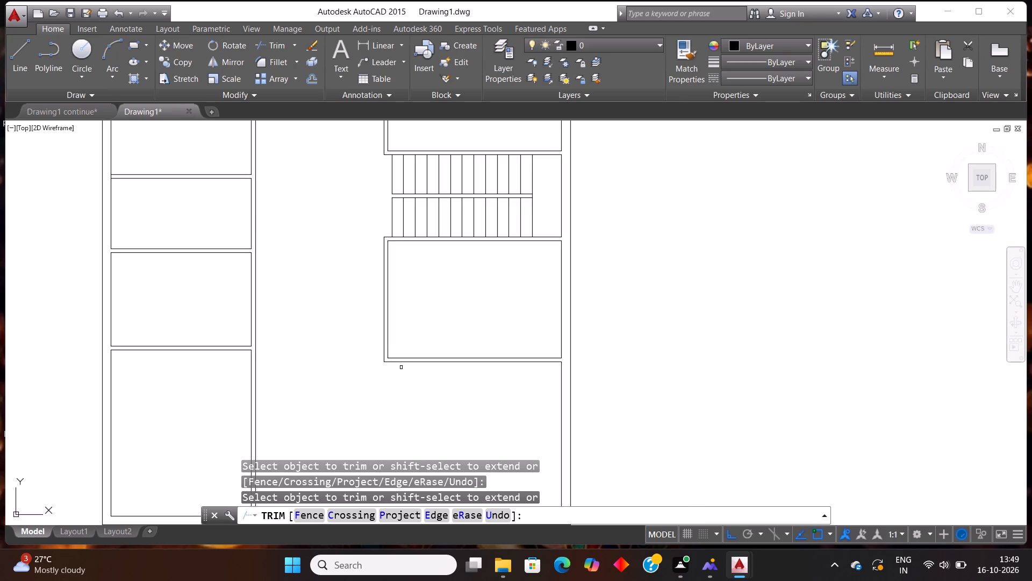
scroll(402, 367, "down", 2)
scroll(404, 261, "up", 3)
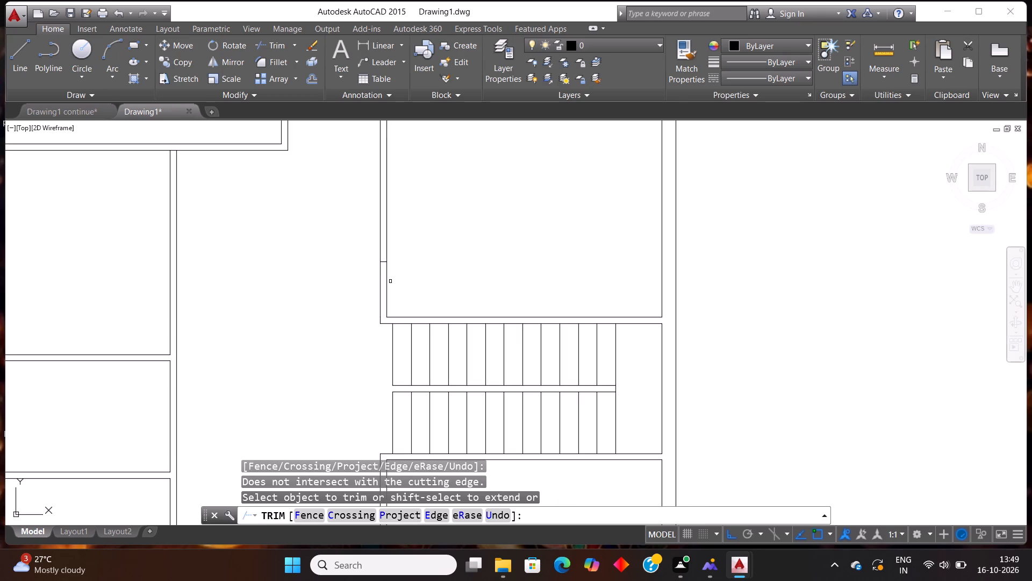
key("Escape")
Delete the short leftover line crossing the vertical partition just above the stair.
scroll(391, 264, "up", 6)
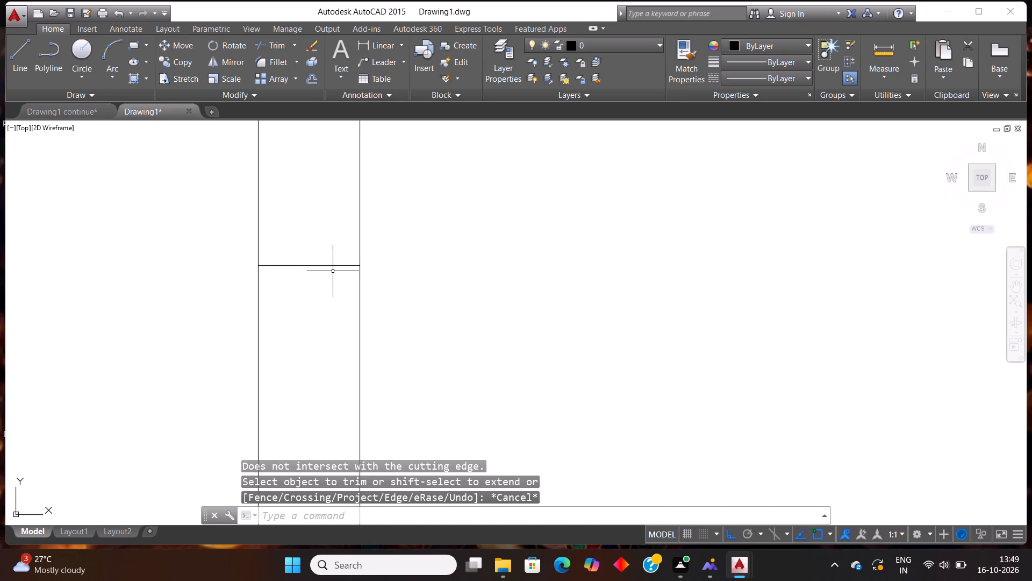
left_click(330, 279)
left_click(325, 256)
key("Delete")
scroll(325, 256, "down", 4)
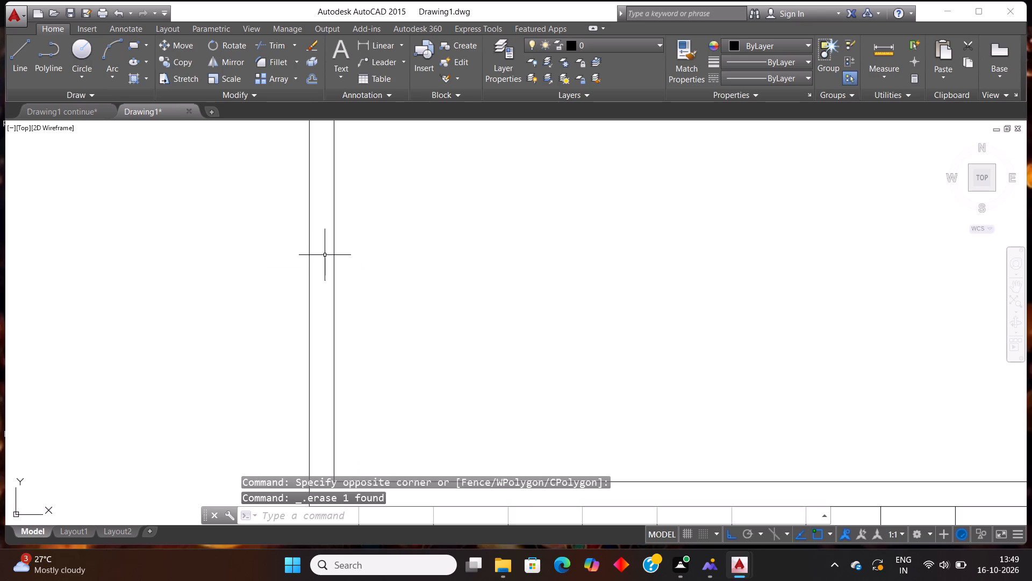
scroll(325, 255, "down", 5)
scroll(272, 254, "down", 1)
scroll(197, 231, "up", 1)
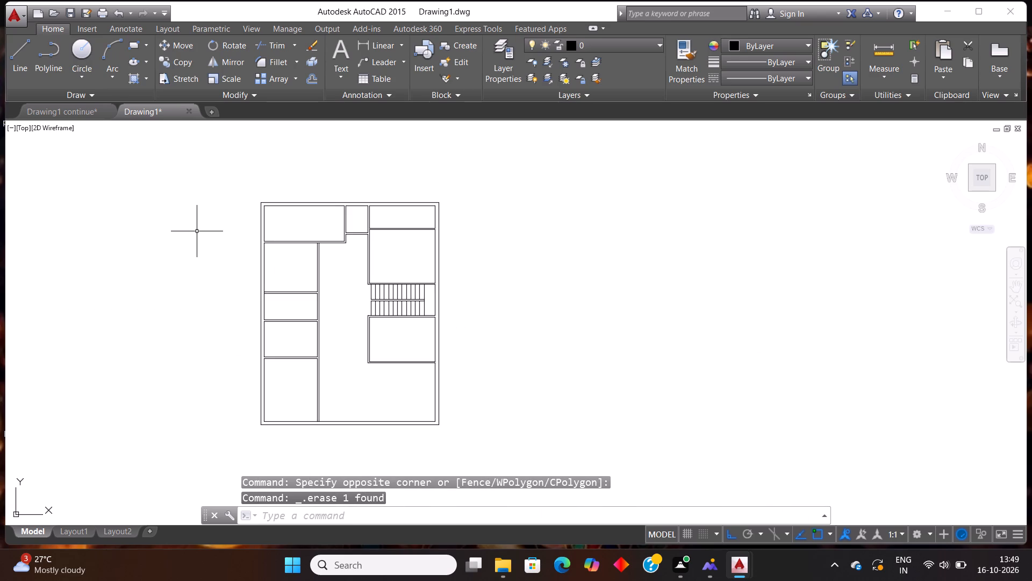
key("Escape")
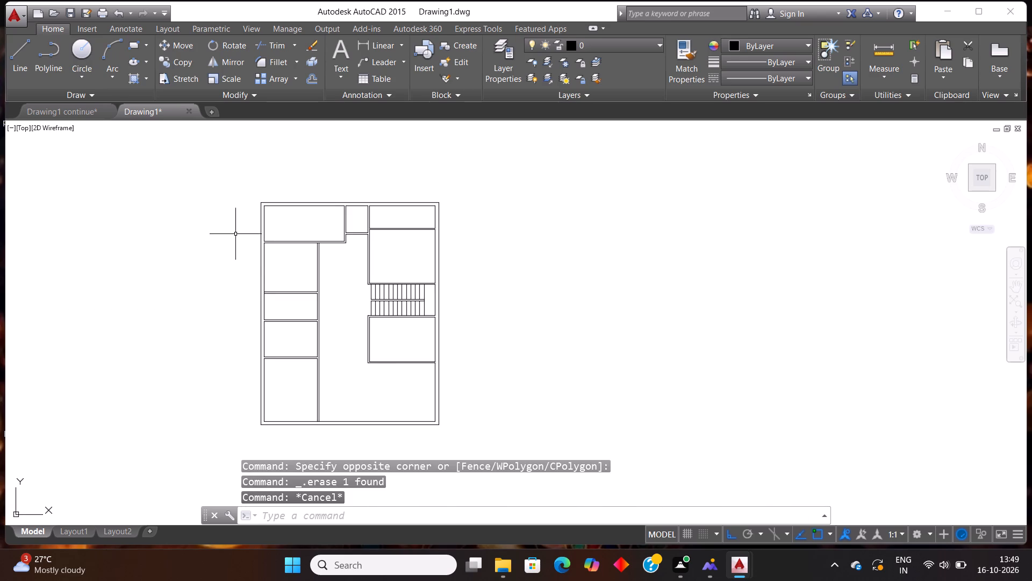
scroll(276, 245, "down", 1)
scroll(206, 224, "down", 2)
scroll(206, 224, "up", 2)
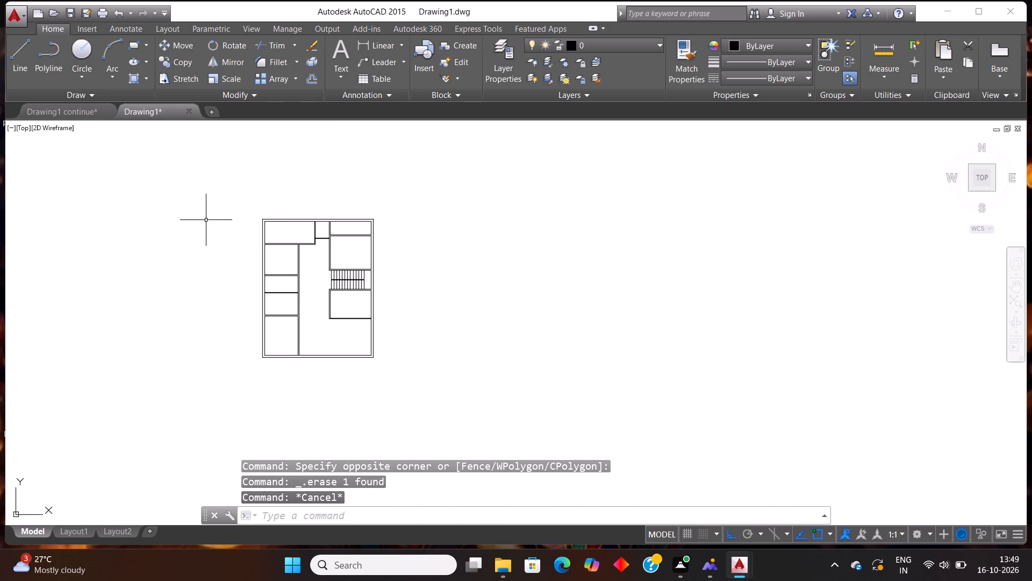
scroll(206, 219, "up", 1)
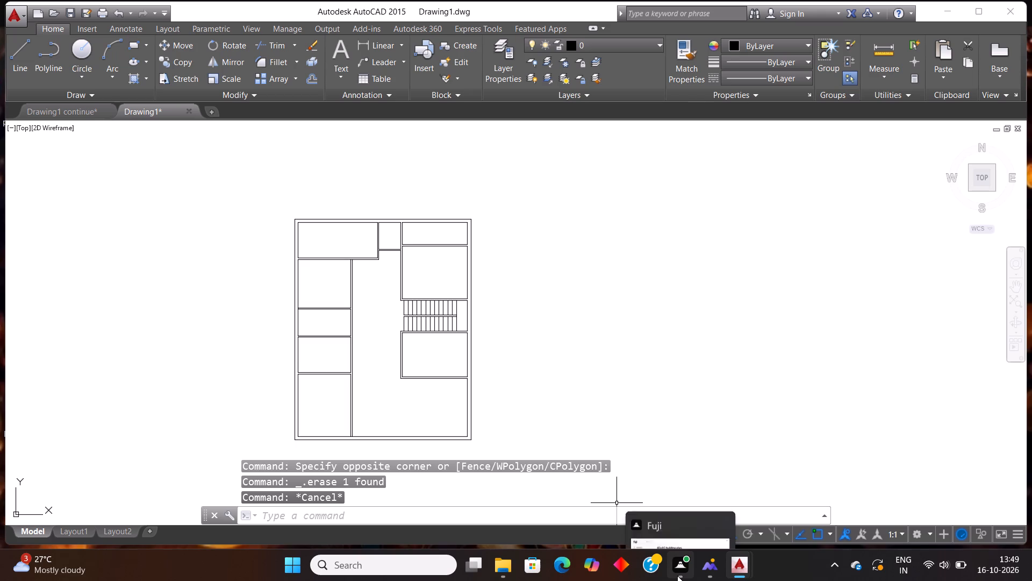
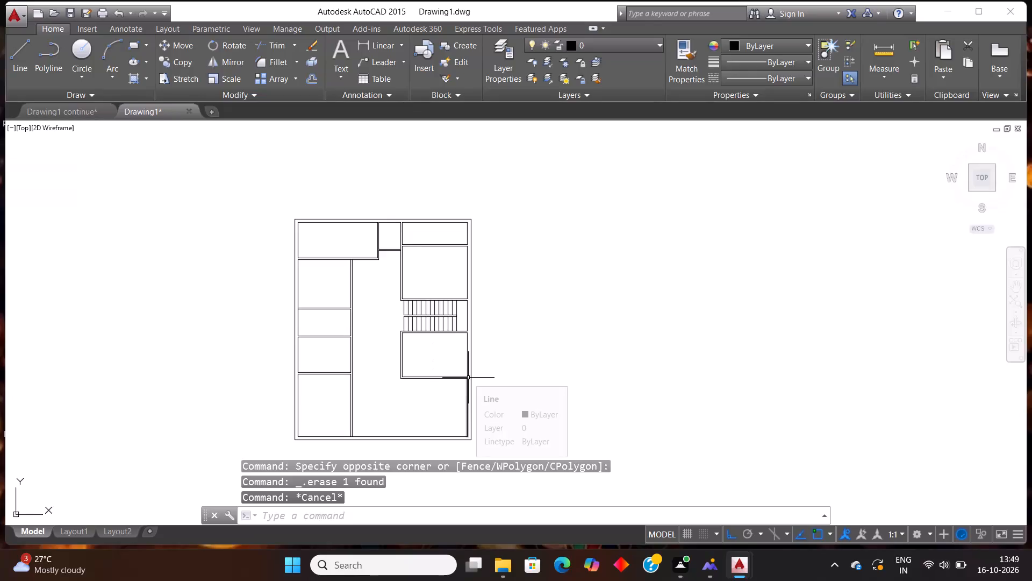
Check the clear height of the lower-right open area, from the partition below the stair room to the bottom wall, using a temporary linear dimension.
scroll(460, 376, "down", 1)
scroll(415, 362, "up", 1)
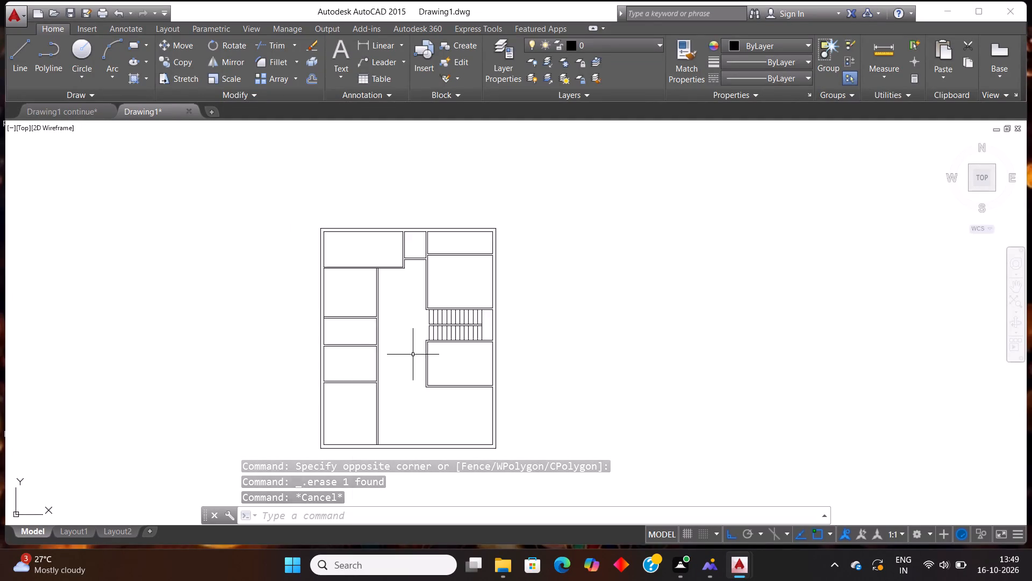
scroll(413, 354, "up", 1)
scroll(413, 351, "down", 1)
scroll(431, 343, "up", 1)
left_click(359, 37)
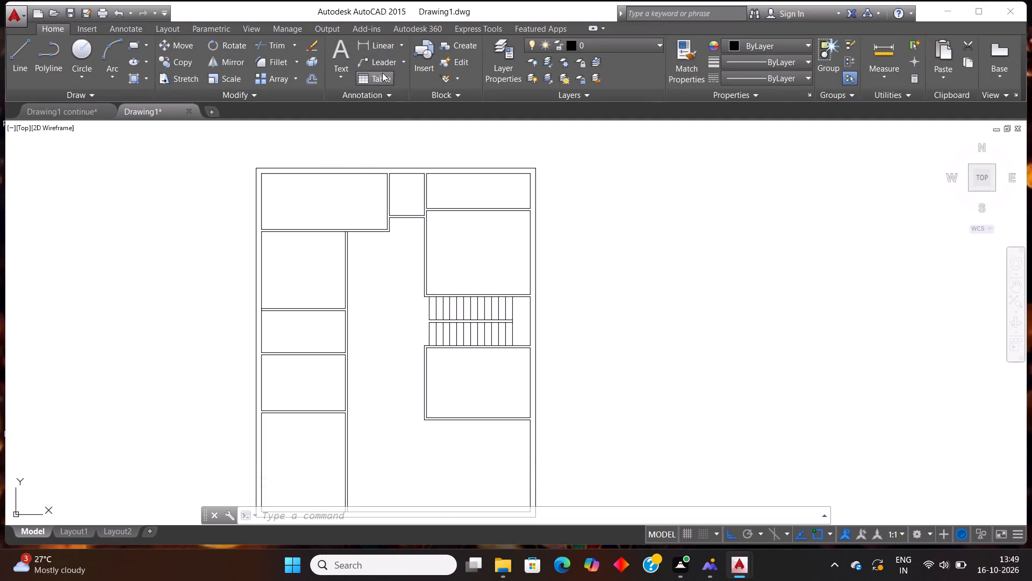
left_click(369, 41)
scroll(518, 263, "down", 1)
scroll(526, 419, "up", 2)
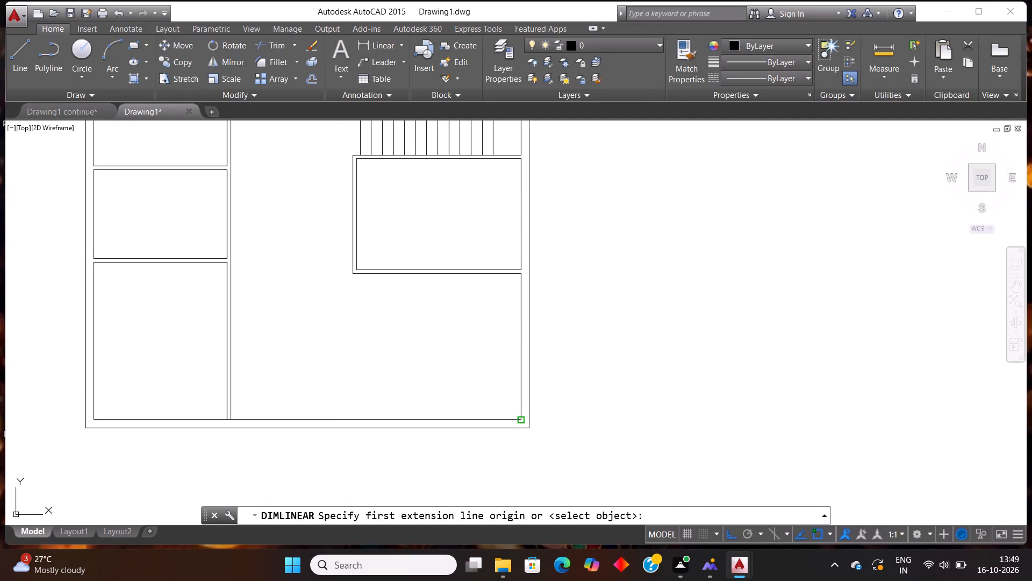
scroll(515, 400, "up", 1)
left_click(522, 202)
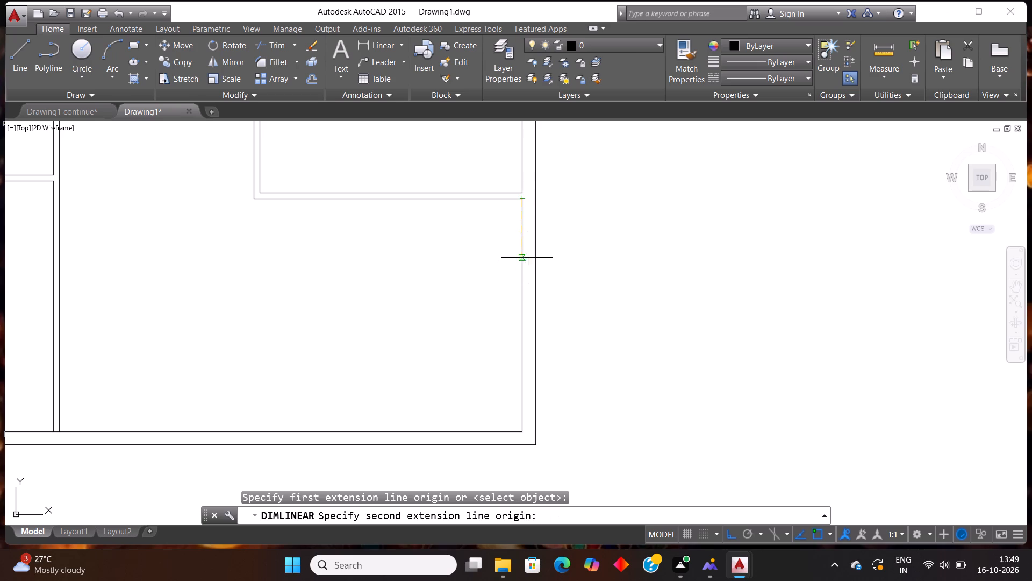
left_click(525, 429)
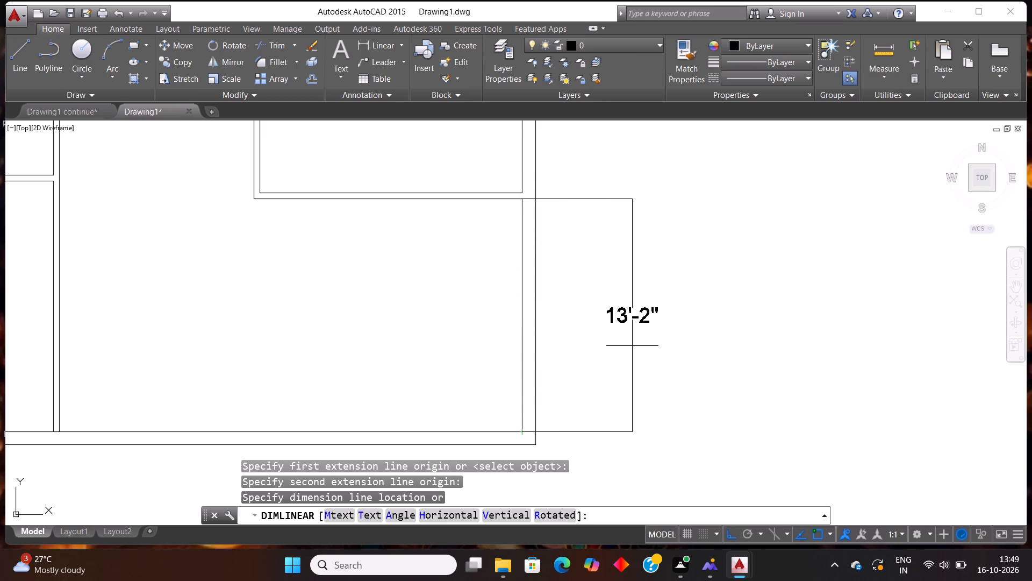
key("Escape")
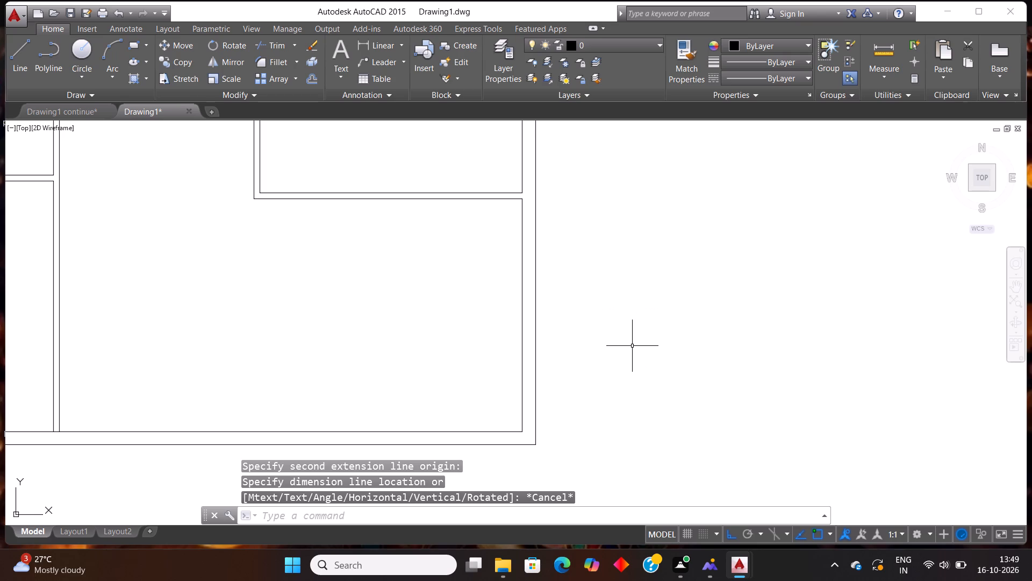
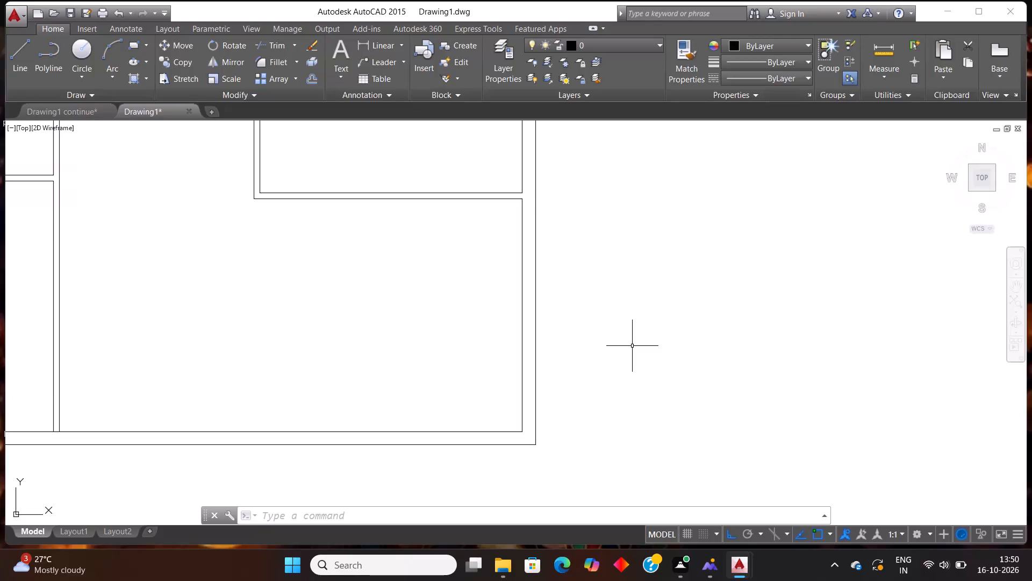
Trim the bottom wall's inner line between the two lines of the long left partition to open their junction.
key("Escape")
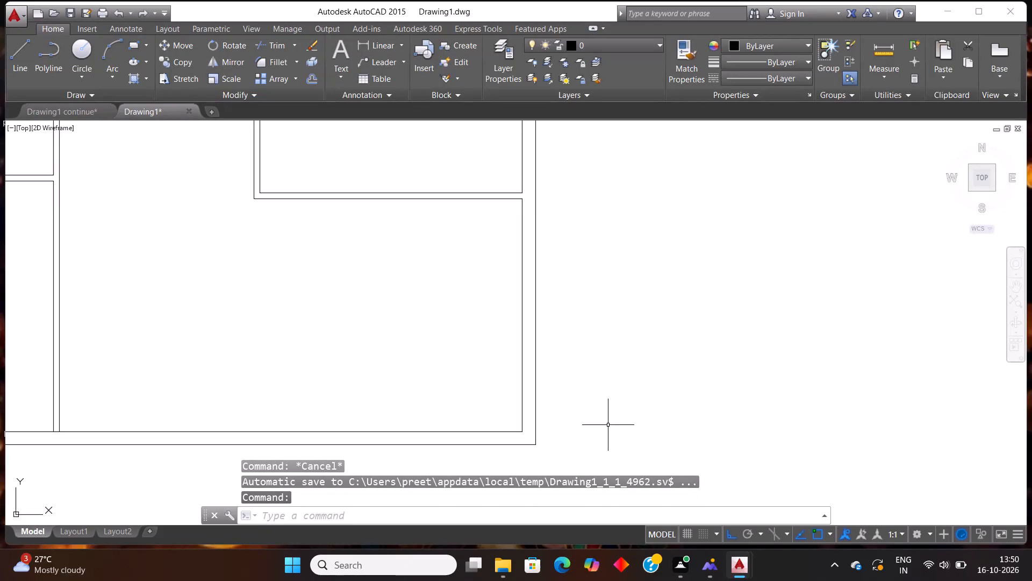
type("tr")
key("Return")
key("Return")
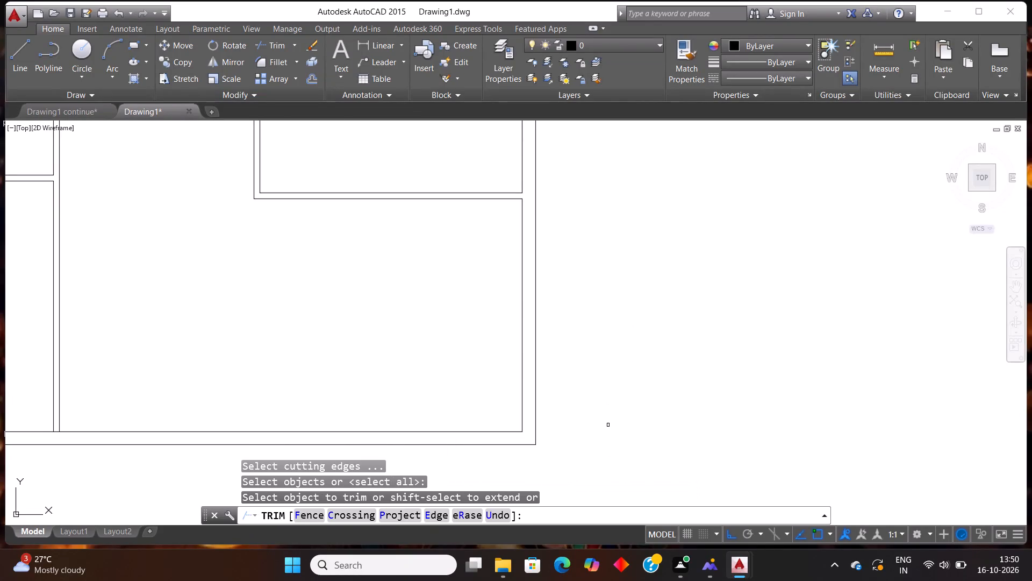
scroll(474, 405, "up", 1)
scroll(414, 363, "down", 4)
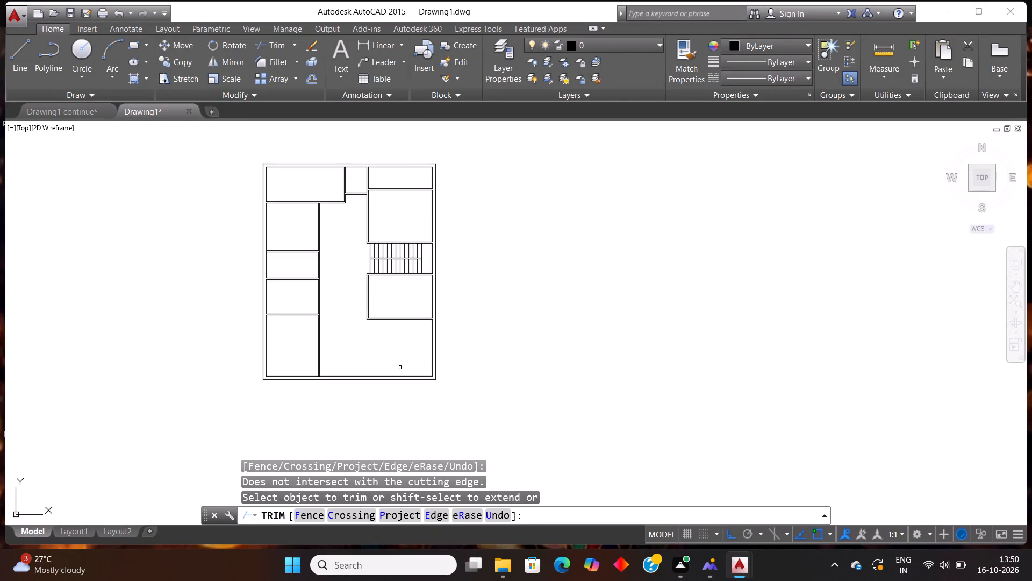
scroll(320, 366, "up", 6)
left_click(312, 398)
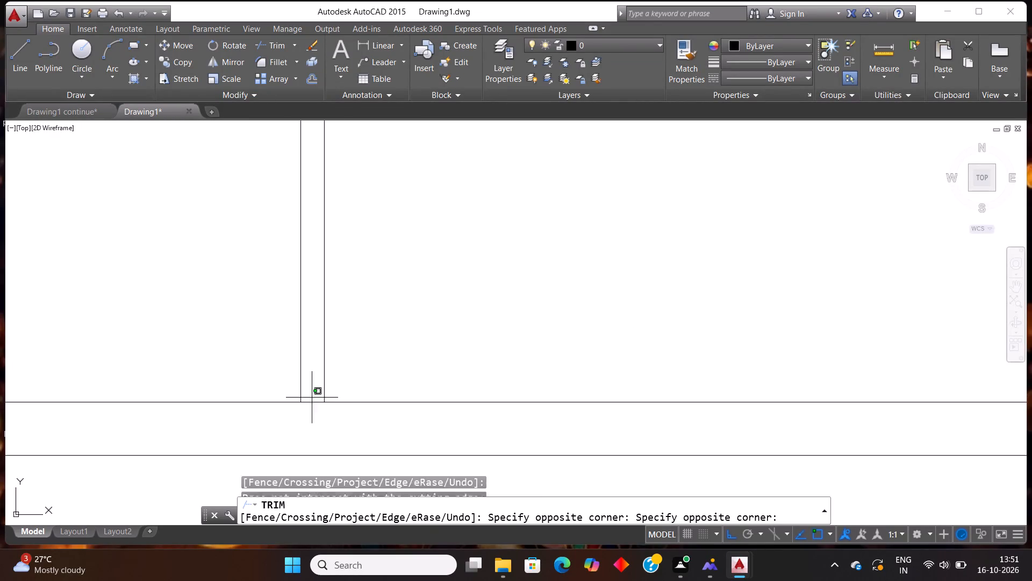
left_click(316, 406)
scroll(328, 400, "down", 7)
scroll(521, 339, "up", 1)
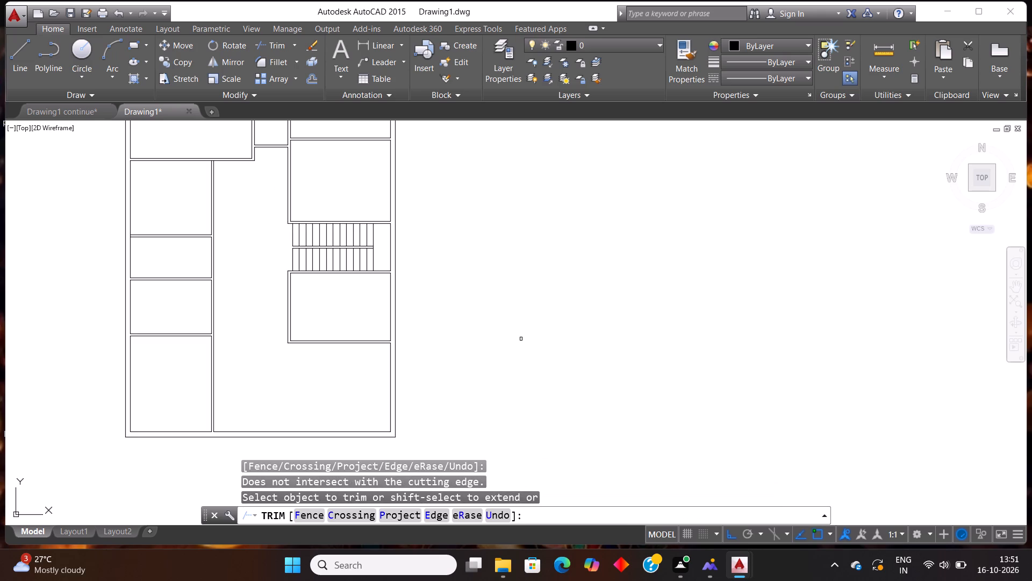
key("Escape")
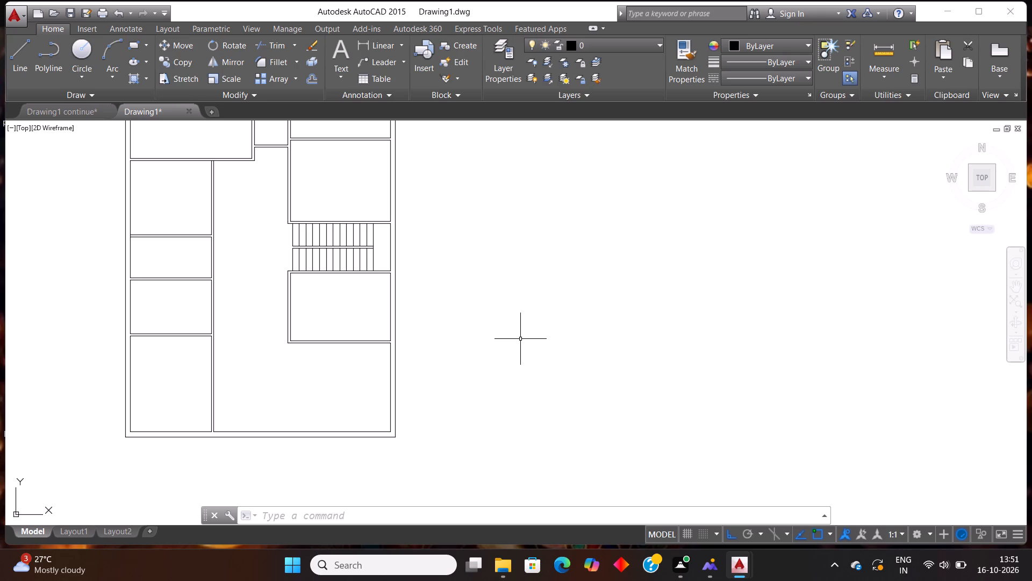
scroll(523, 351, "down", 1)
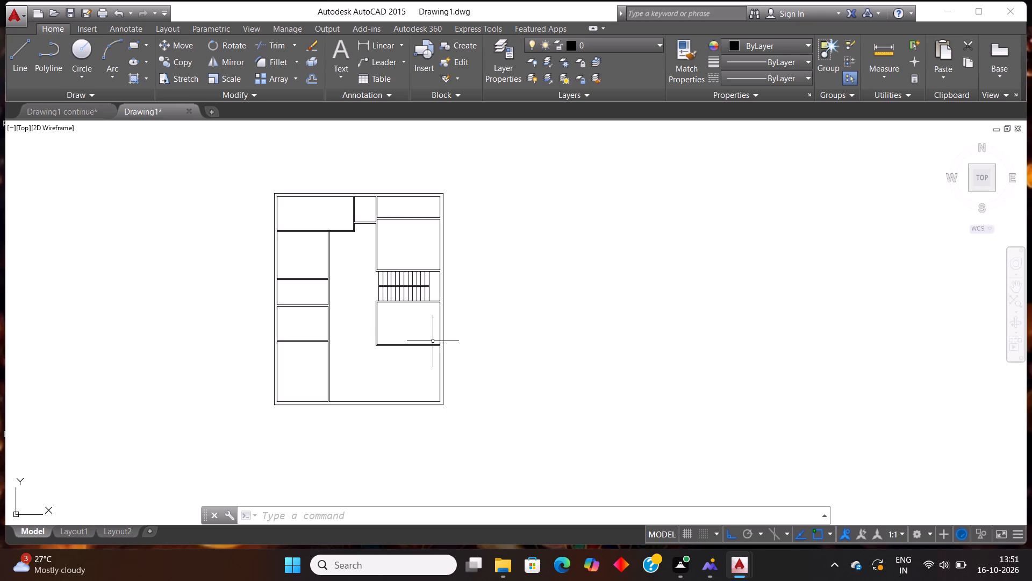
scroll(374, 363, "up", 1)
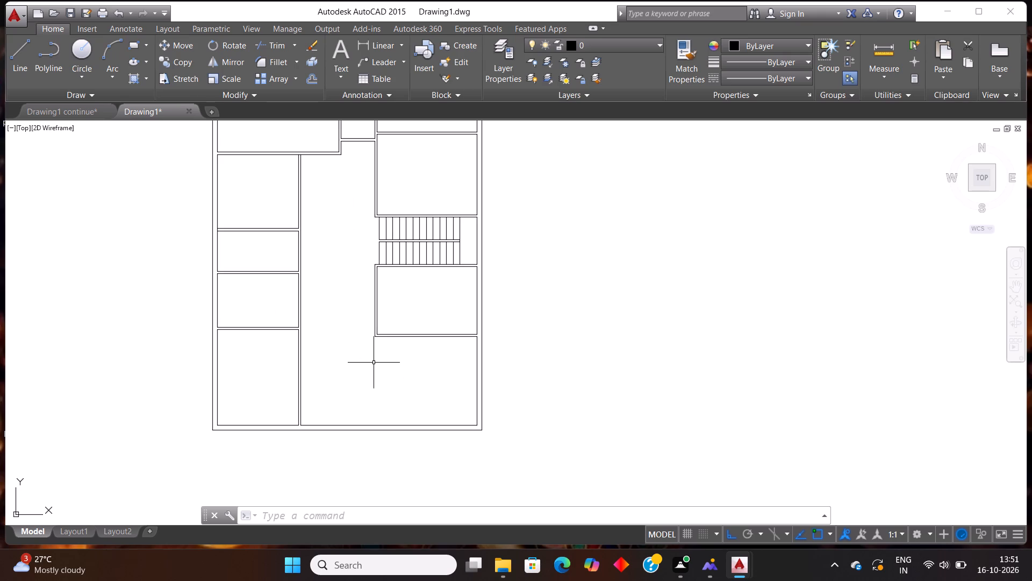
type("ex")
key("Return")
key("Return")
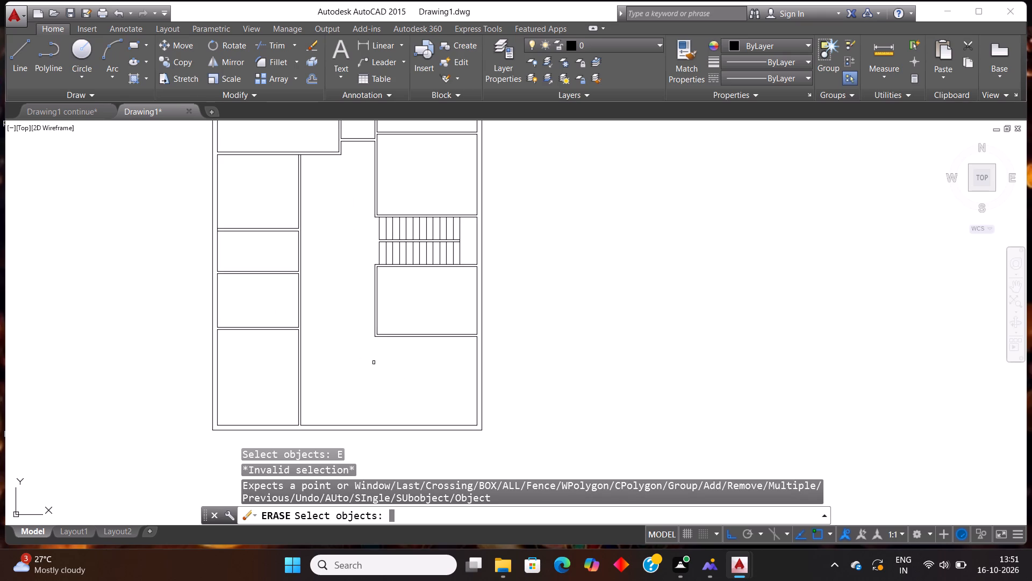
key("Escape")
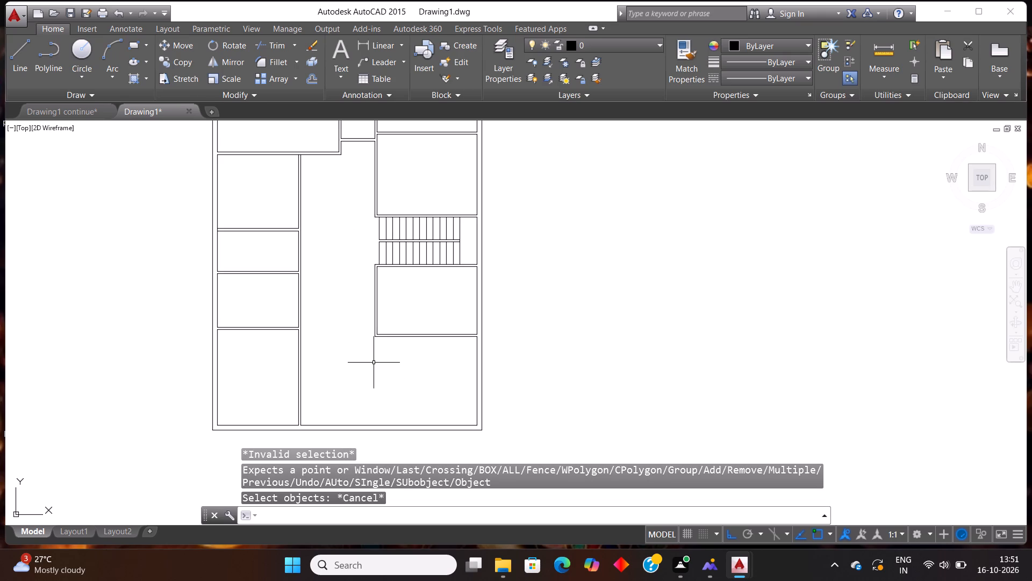
Extend both lines of the partition under the room below the staircase across the plan to the left outer wall's inner face.
type("ex")
key("Return")
key("Return")
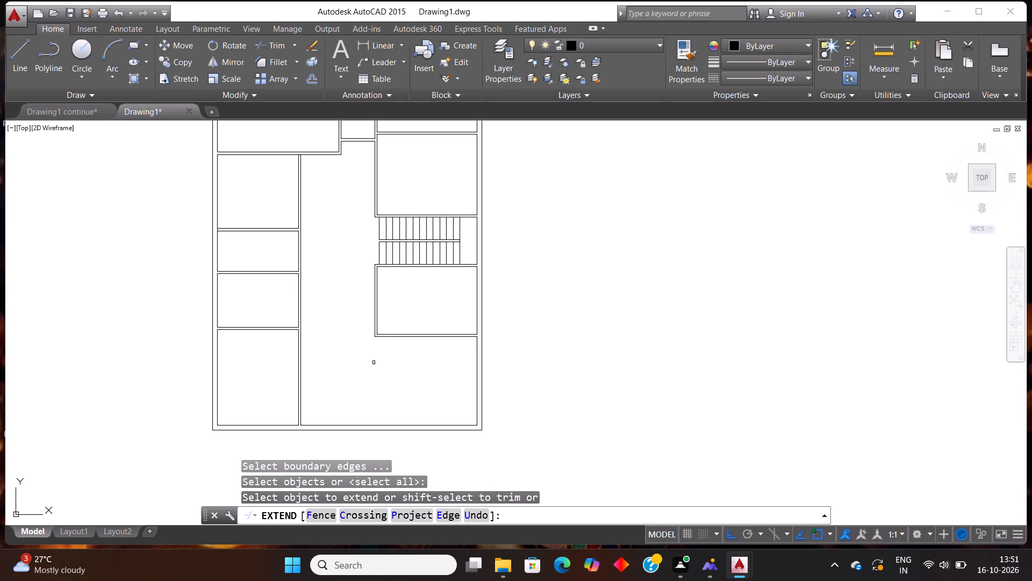
scroll(391, 337, "up", 1)
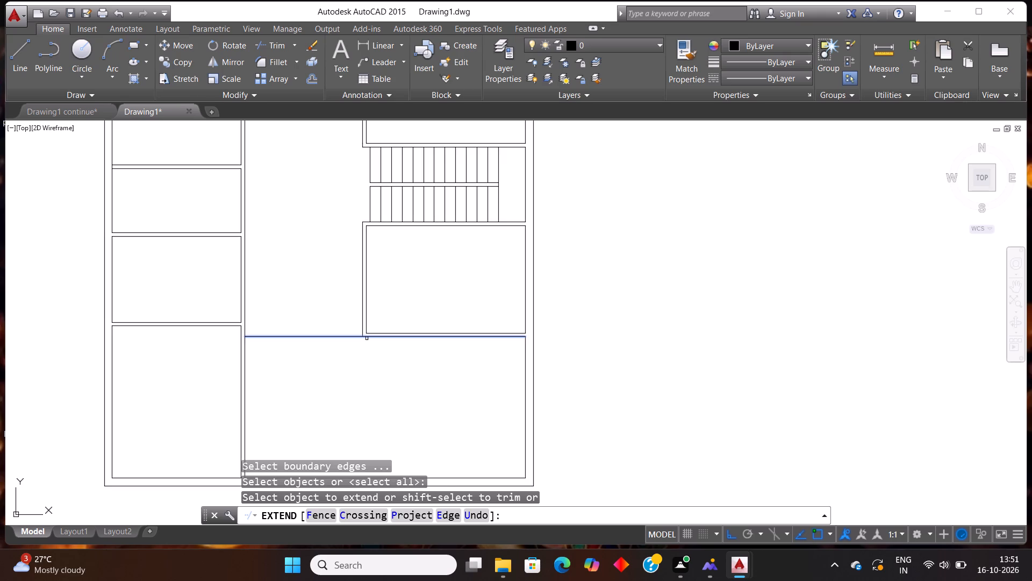
left_click(367, 338)
left_click(370, 334)
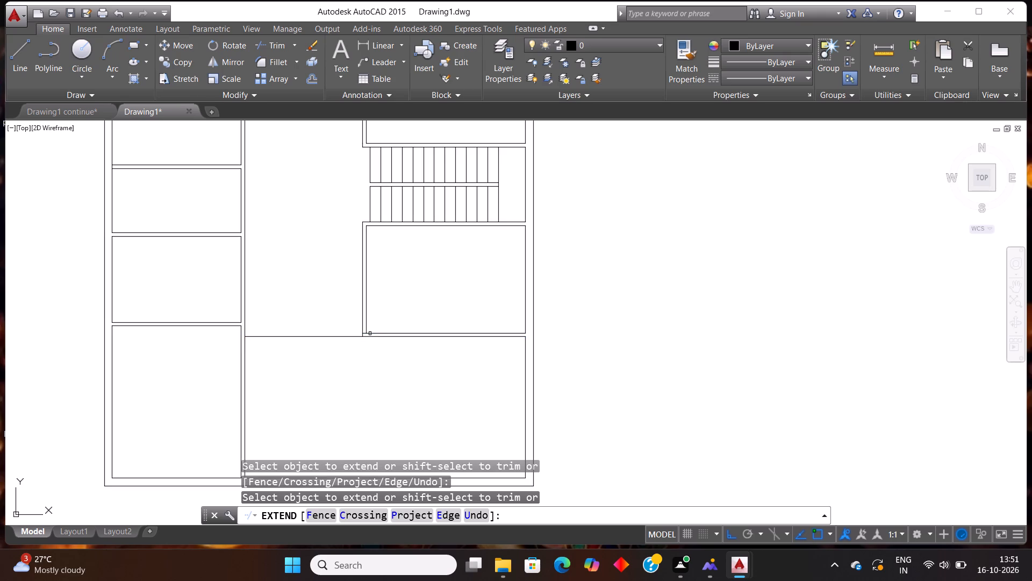
left_click(368, 334)
scroll(259, 323, "up", 1)
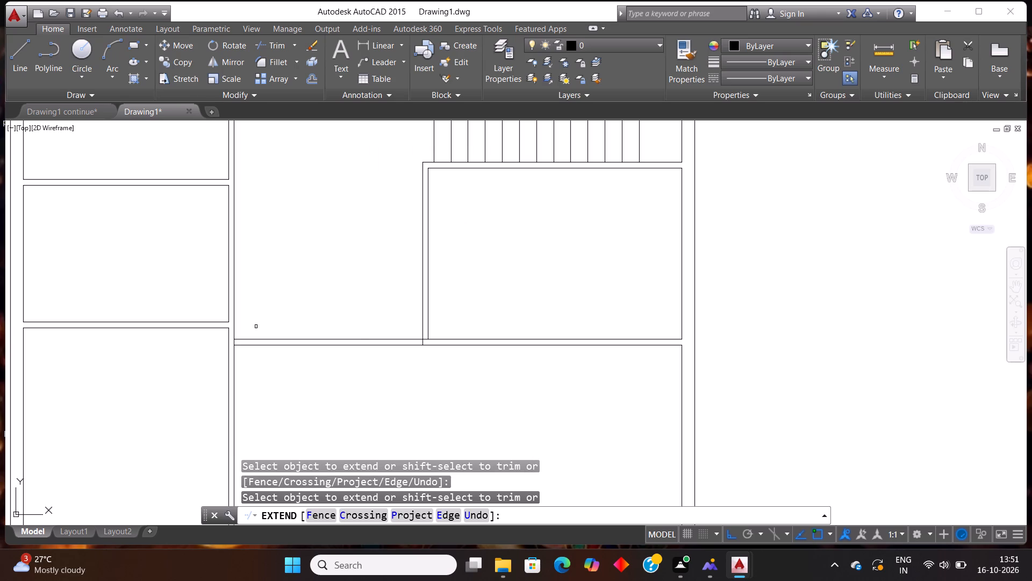
scroll(256, 327, "down", 1)
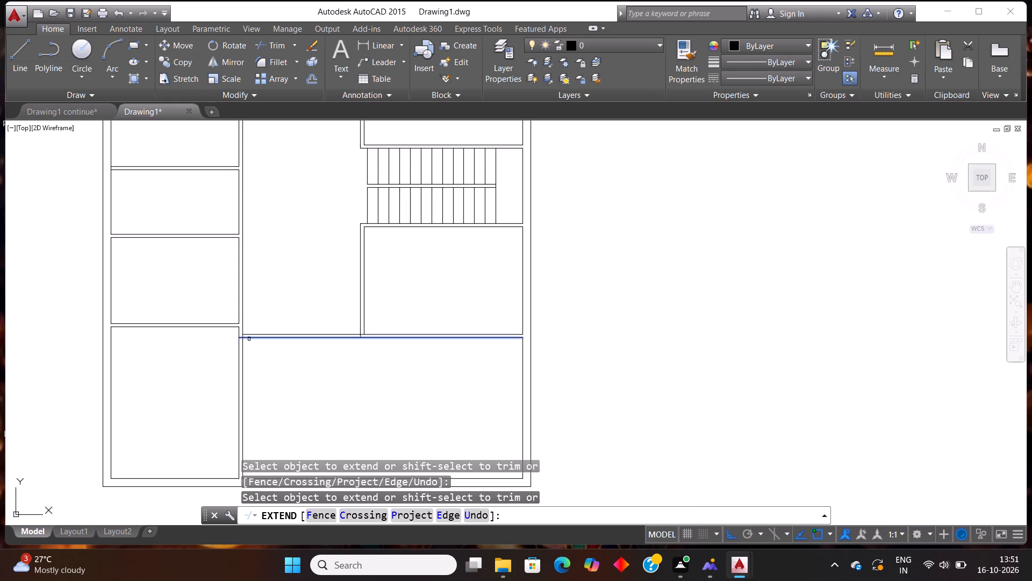
left_click(249, 339)
left_click(249, 334)
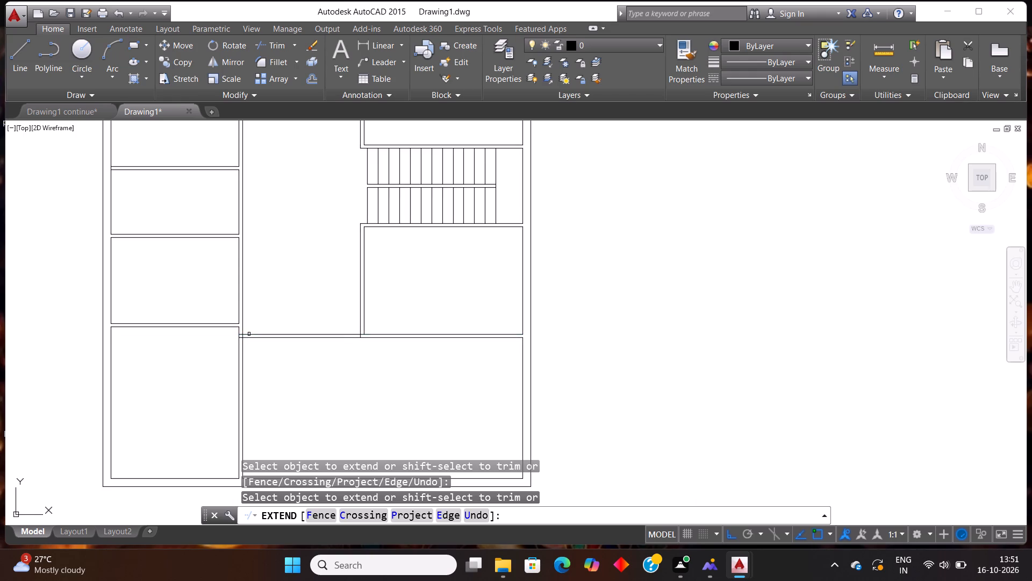
left_click(245, 339)
left_click(246, 334)
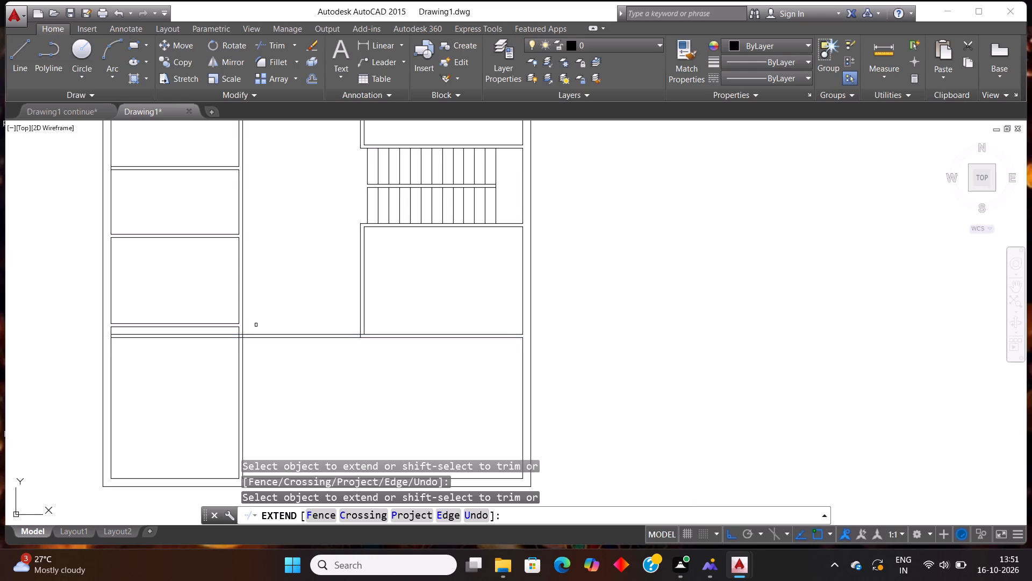
key("Escape")
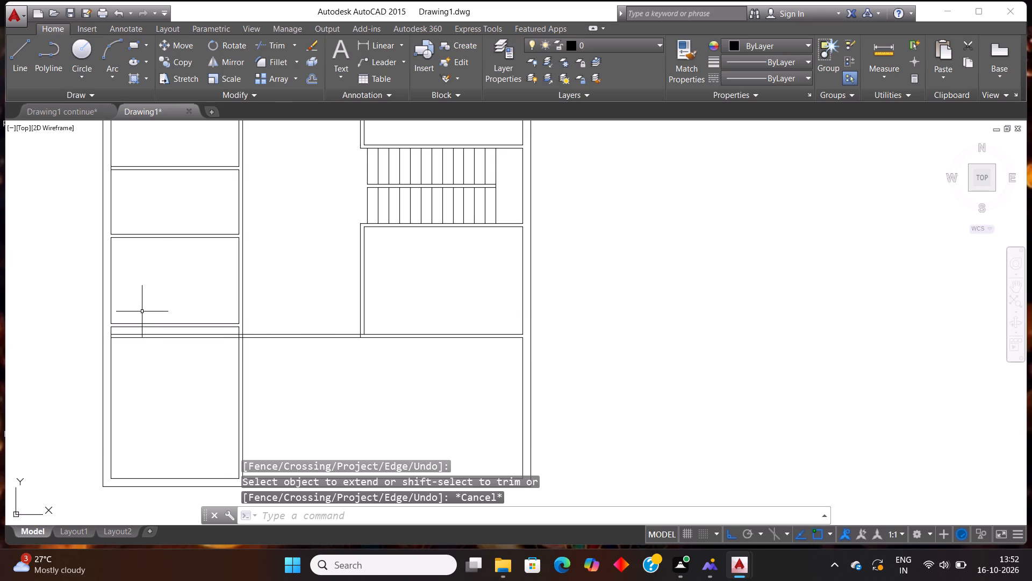
Erase the two lines of the old horizontal partition just above the extended one, between the two lowest left rooms.
left_click(183, 332)
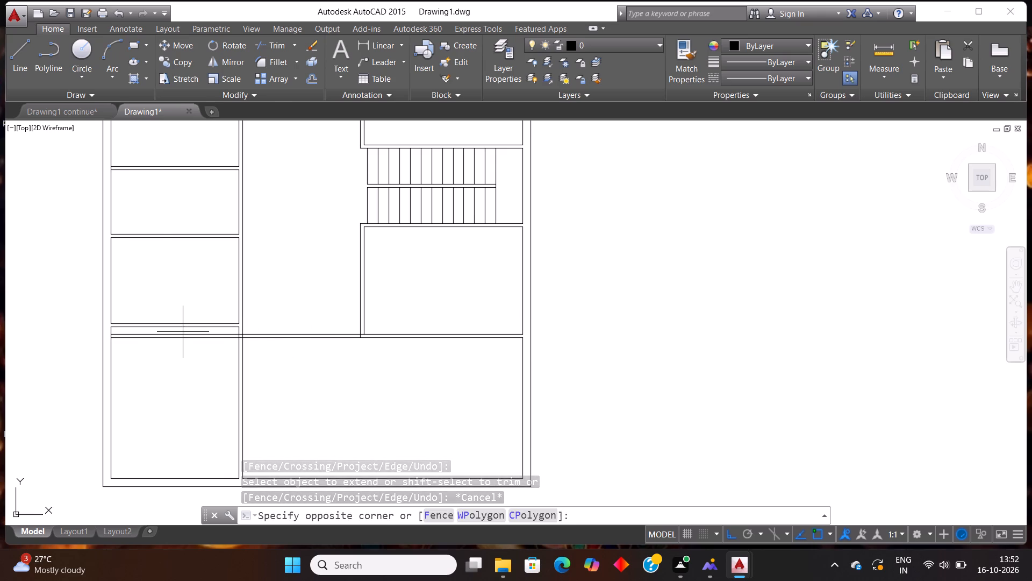
left_click(177, 317)
key("Delete")
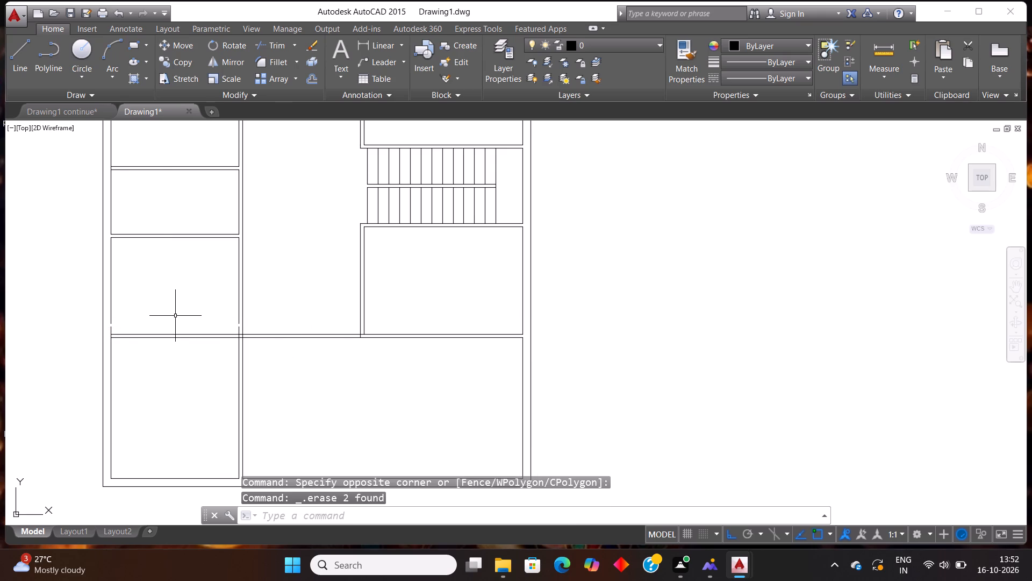
Extend the side wall lines of the left room above the extended partition downward to close the gaps left by the erased partition.
key("e")
key("x")
key("Return")
key("Return")
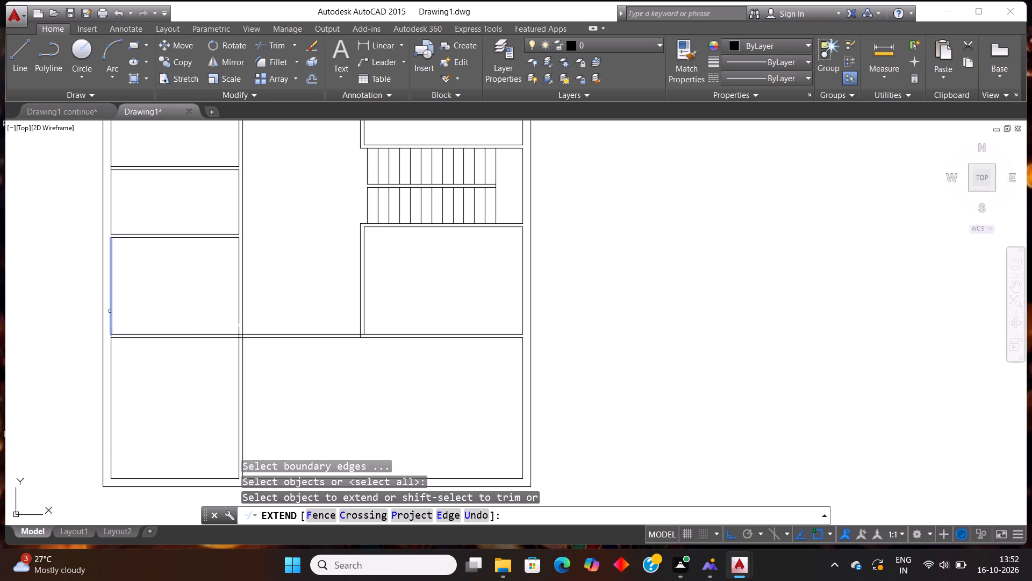
left_click(110, 311)
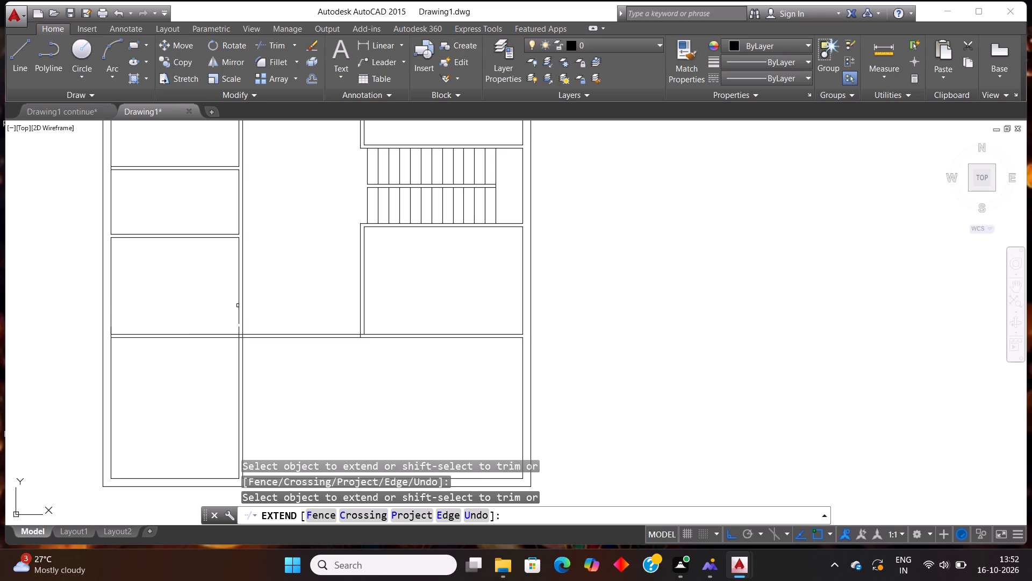
left_click(238, 306)
key("Escape")
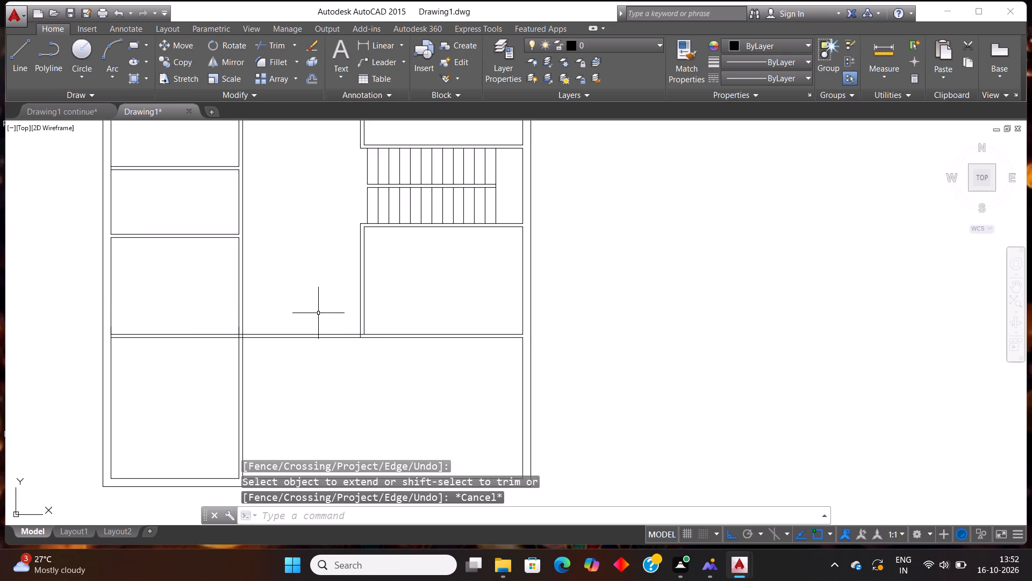
Trim the left outer wall's inner line between the two lines of the extended horizontal partition.
key("t")
key("r")
key("Return")
key("Return")
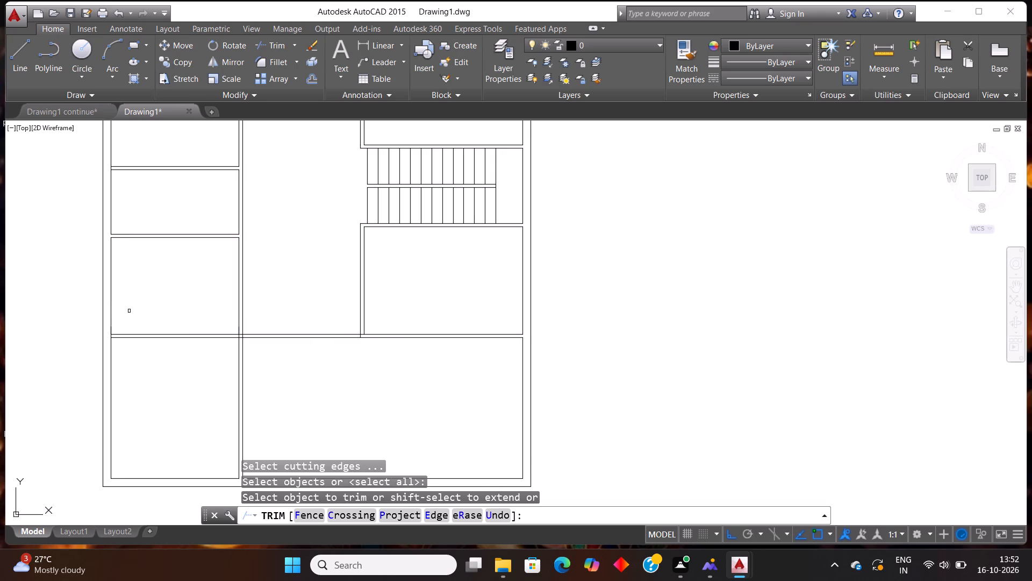
scroll(116, 363, "up", 2)
scroll(95, 297, "up", 5)
left_click(95, 296)
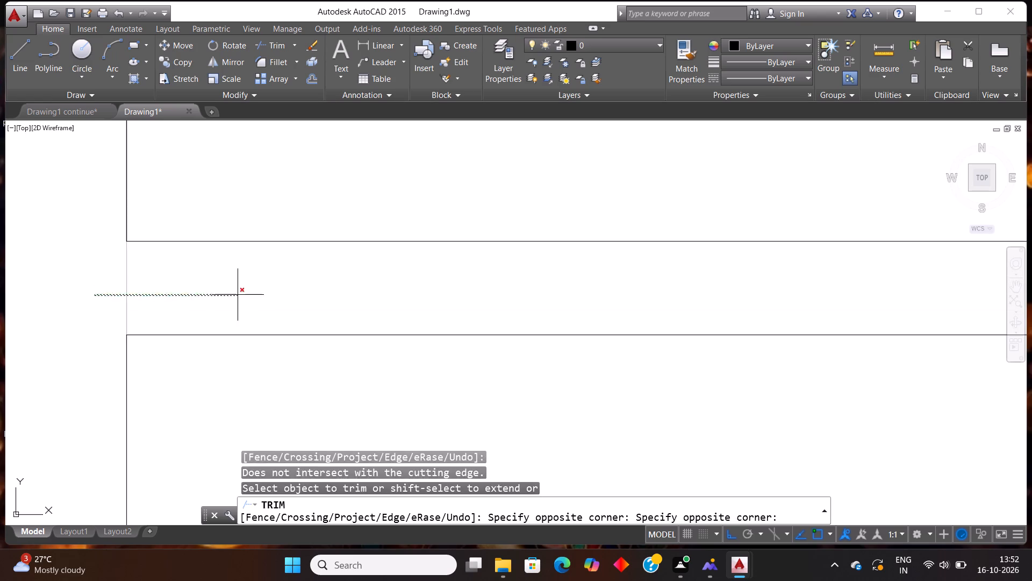
left_click(240, 295)
Trim the overlapping line segments inside the crossing of the long left vertical partition and the extended horizontal partition.
scroll(200, 340, "down", 8)
scroll(270, 337, "up", 5)
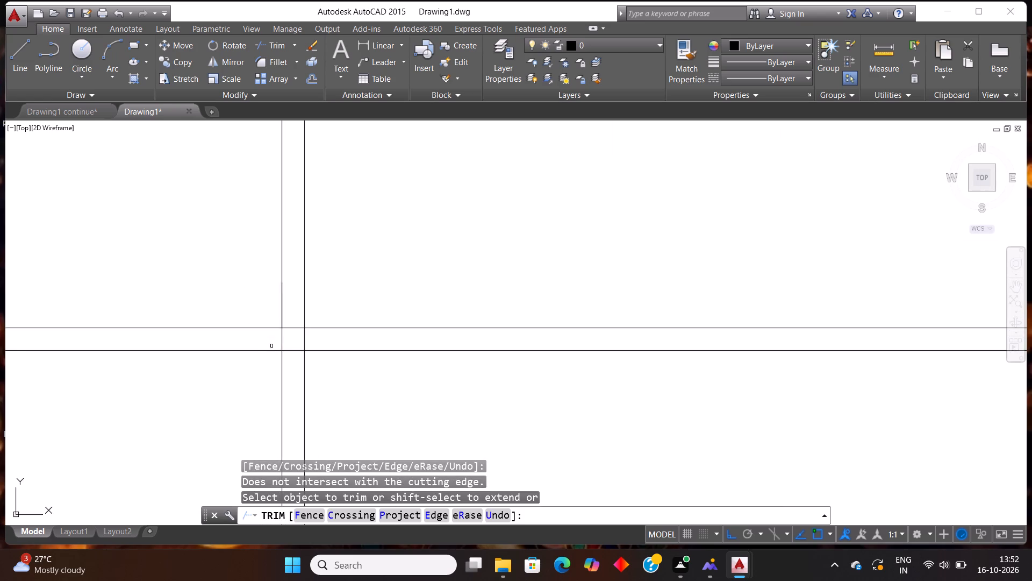
scroll(276, 344, "up", 2)
left_click(241, 339)
left_click(418, 353)
left_click(317, 299)
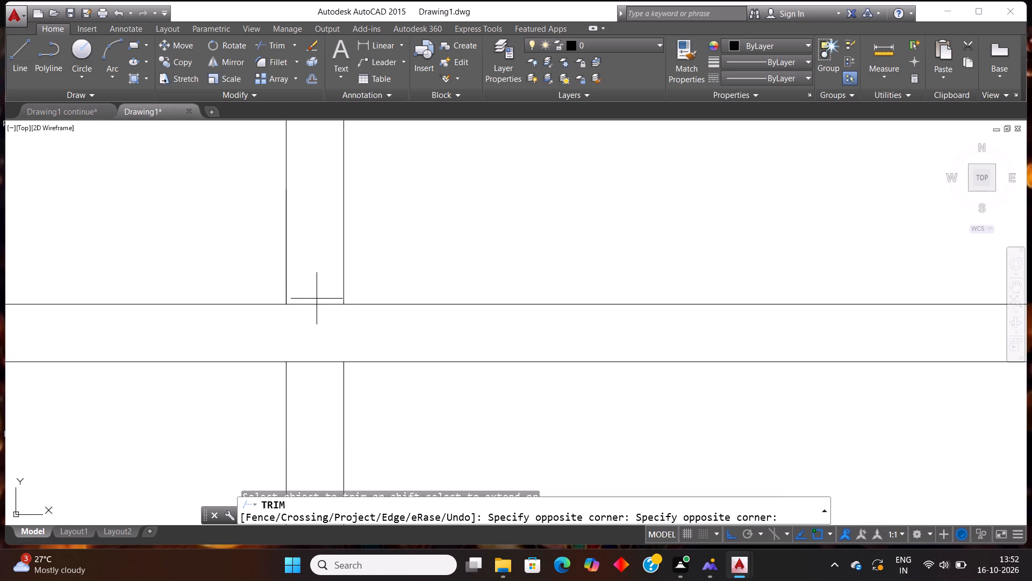
left_click(324, 371)
Trim the overlapping lines where the left wall of the room below the staircase meets the extended horizontal partition.
scroll(325, 375, "down", 6)
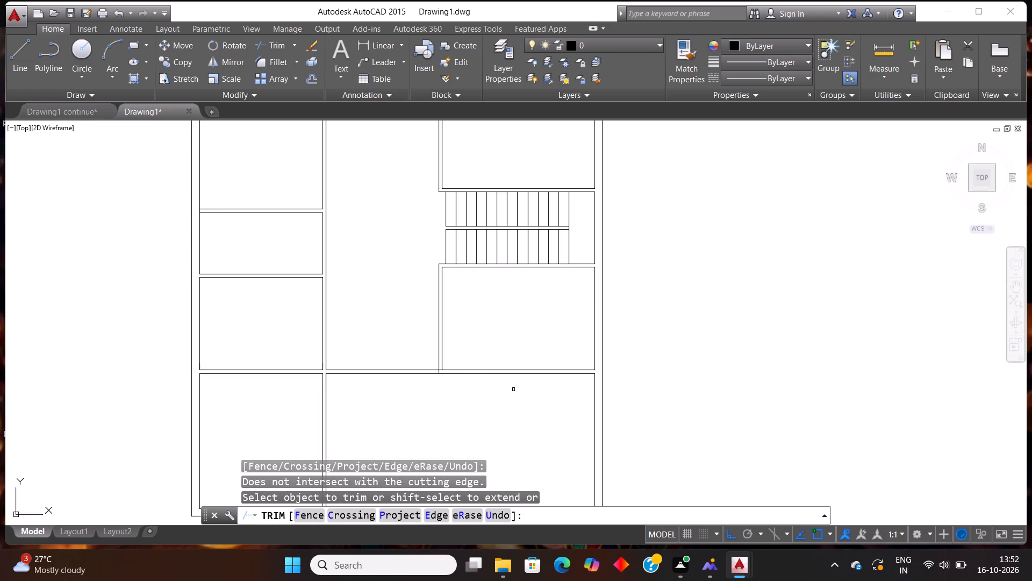
scroll(513, 390, "down", 1)
scroll(514, 390, "up", 2)
scroll(392, 354, "up", 3)
left_click(375, 364)
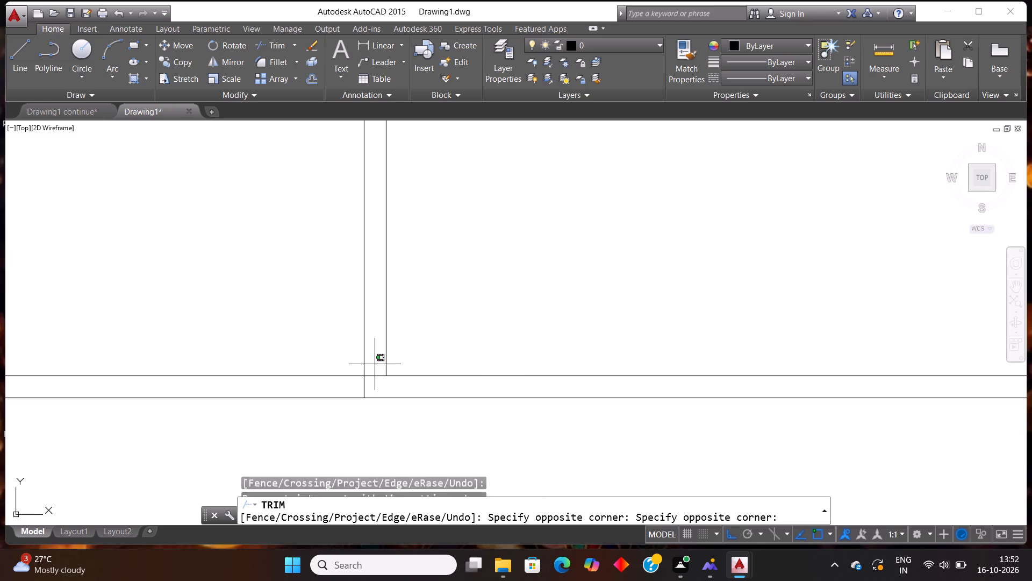
left_click(379, 384)
left_click(381, 384)
left_click(347, 384)
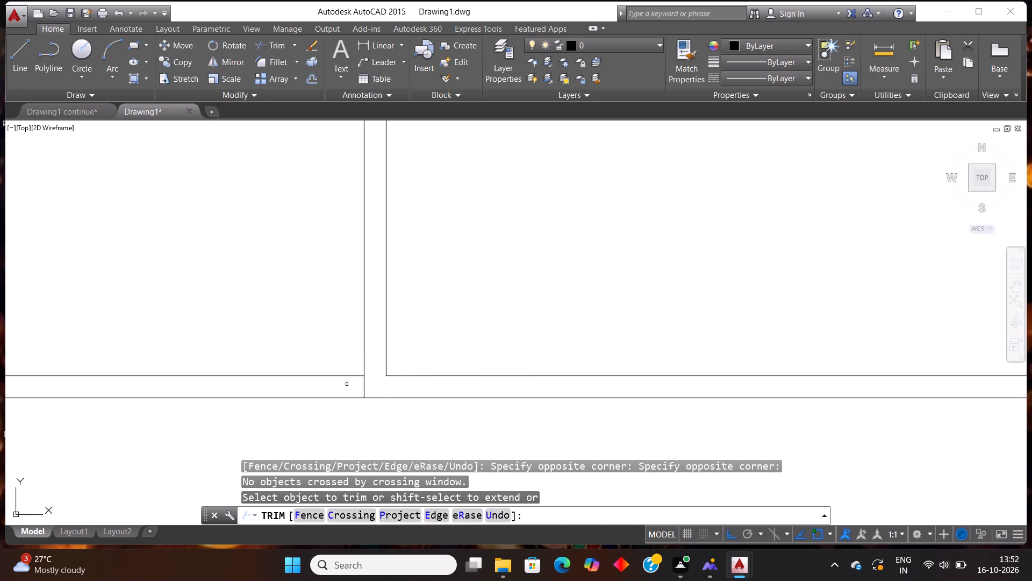
left_click(347, 384)
left_click(414, 398)
scroll(414, 394, "down", 4)
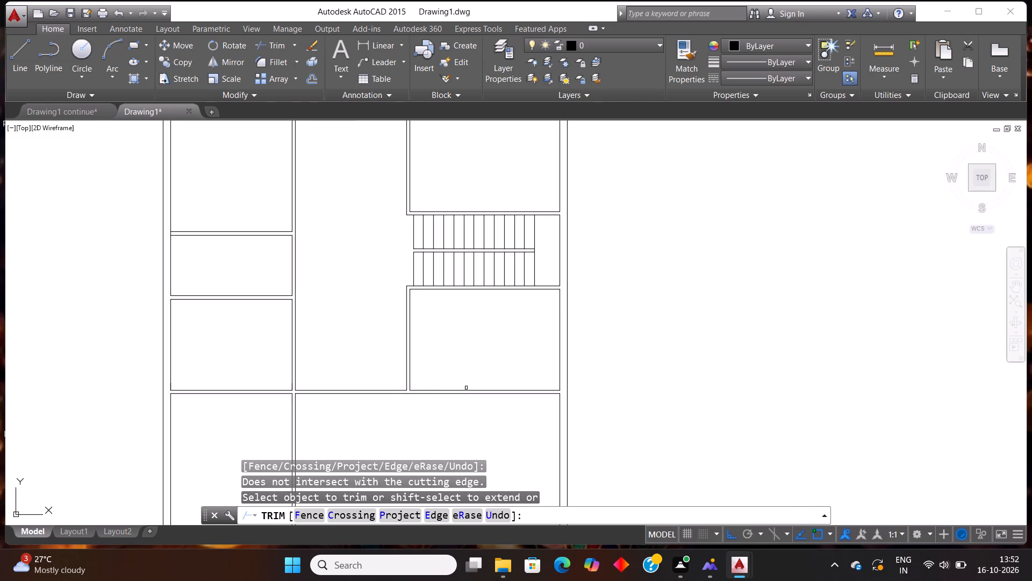
scroll(466, 388, "down", 3)
scroll(436, 432, "up", 2)
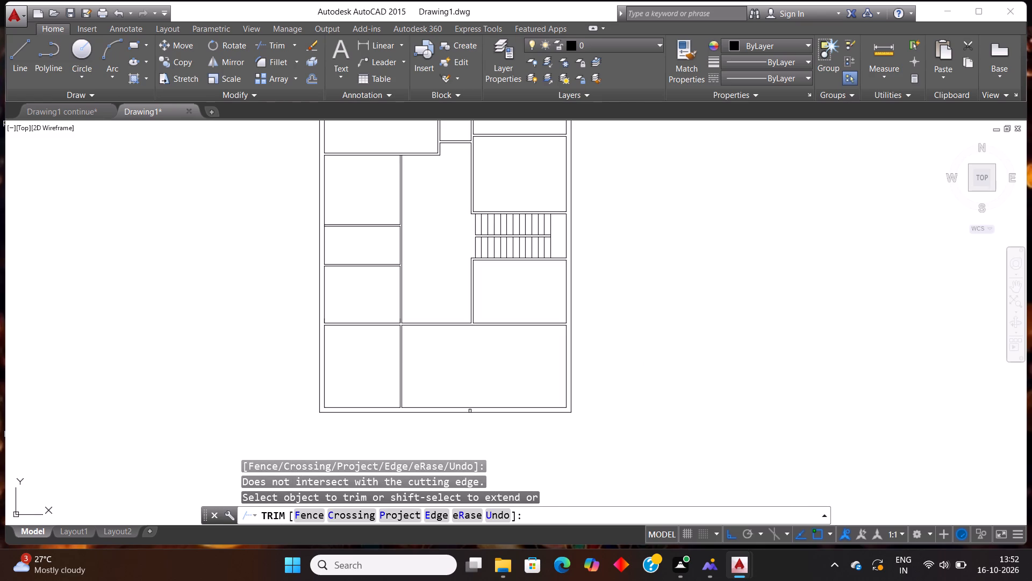
key("Escape")
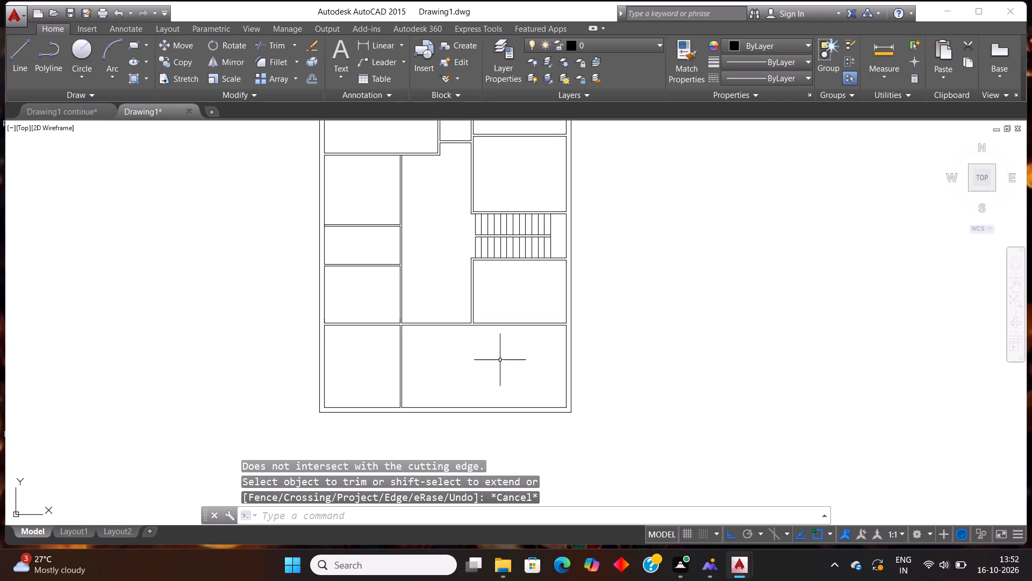
Draw a vertical line about 3'-10" long across the horizontal partition below the corridor, near the long left partition.
scroll(526, 338, "up", 1)
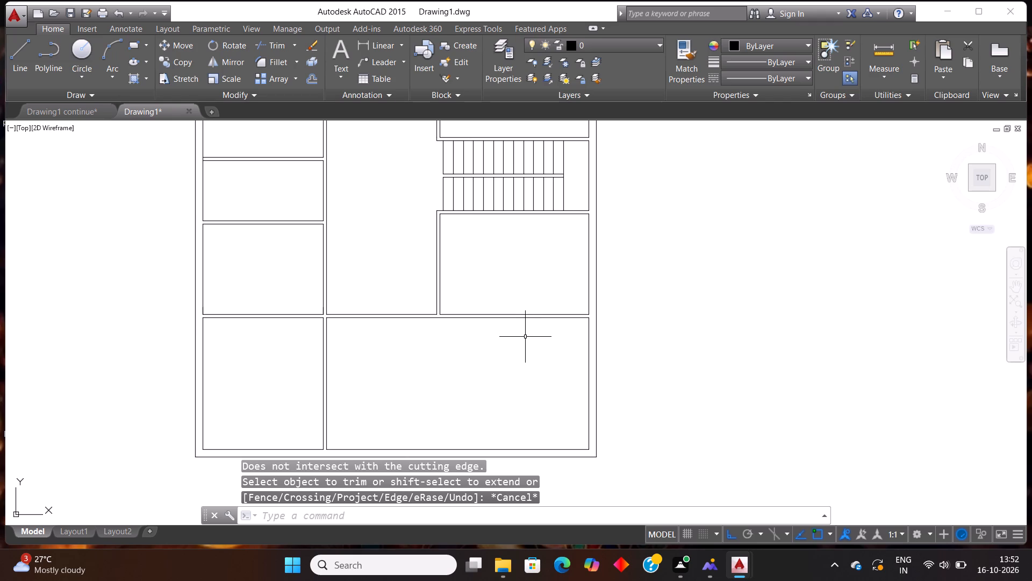
key("l")
key("Return")
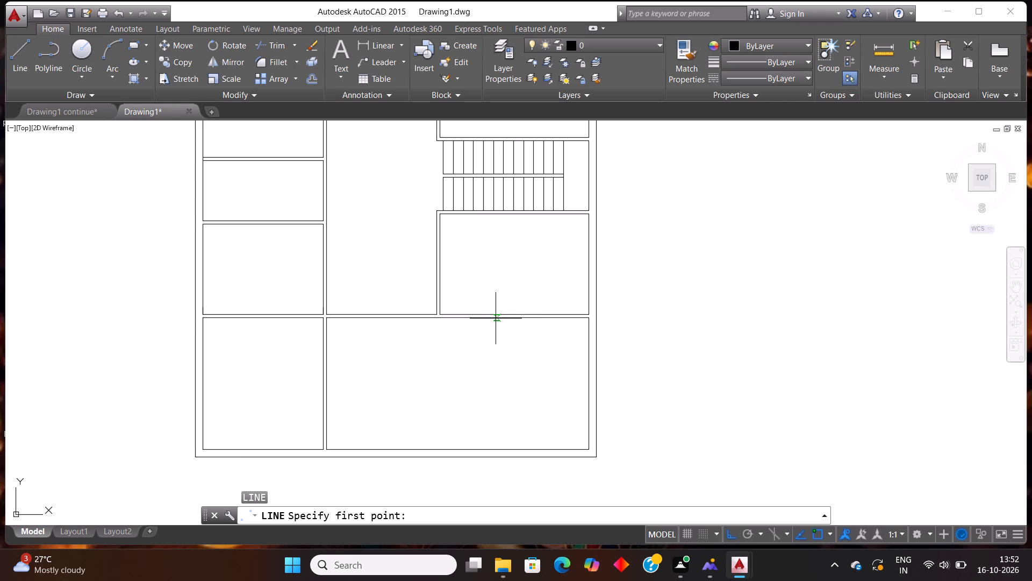
left_click(354, 325)
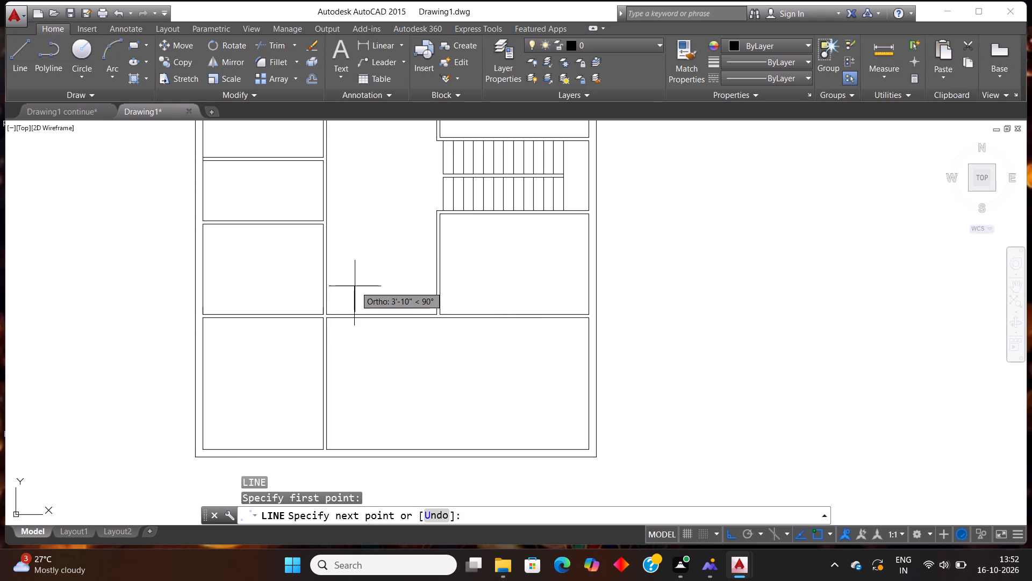
left_click(354, 286)
key("Escape")
Offset the short vertical line 5' to the right to mark the other side of the corridor opening.
type("off")
key("Return")
type("5'")
key("Return")
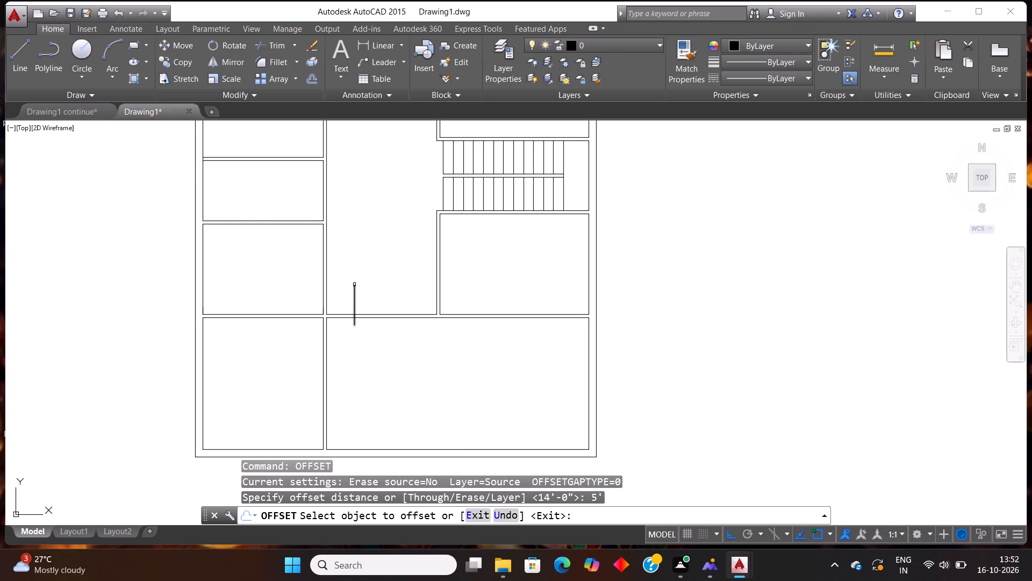
left_click(354, 286)
left_click(395, 238)
key("Escape")
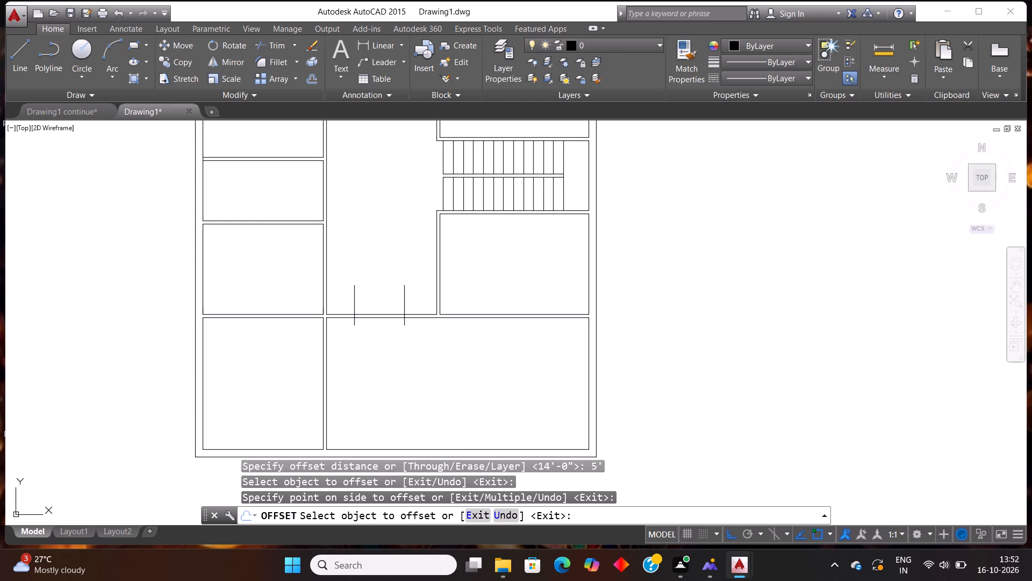
Trim the partition between the two marker lines and their overhanging ends to leave a capped 5' opening.
type("tr")
key("Return")
key("Return")
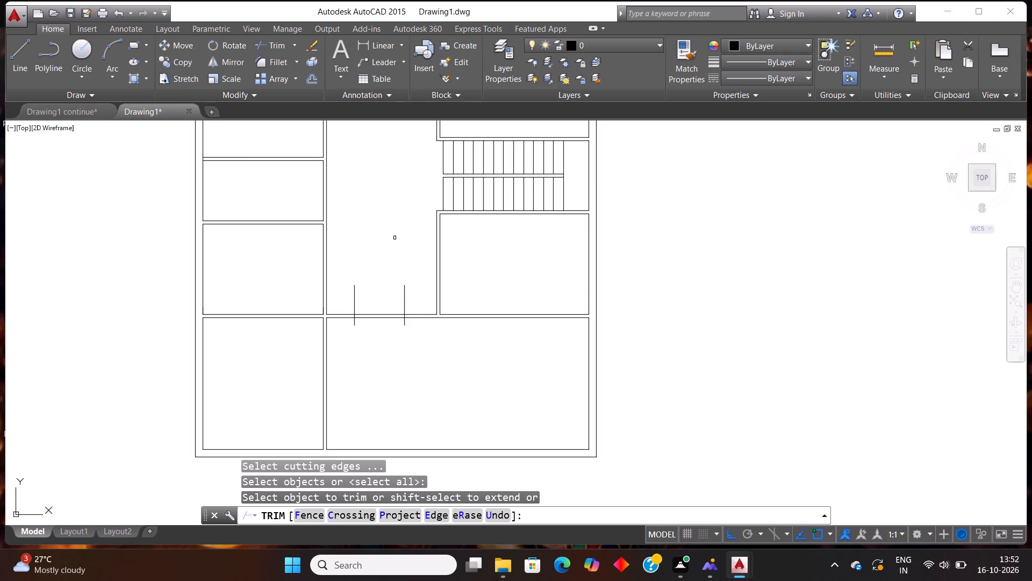
left_click(383, 324)
left_click(360, 253)
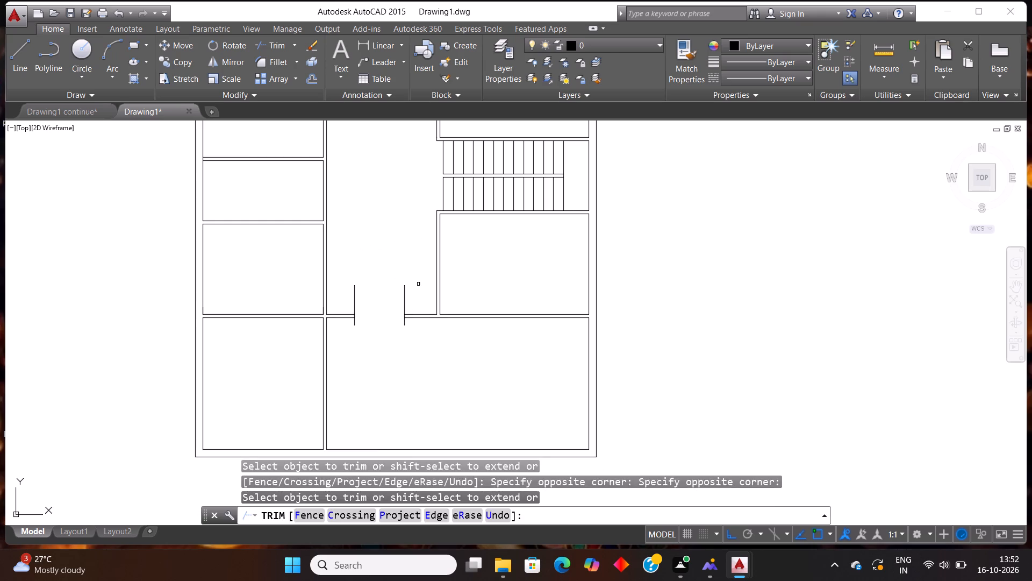
left_click(418, 285)
left_click(346, 300)
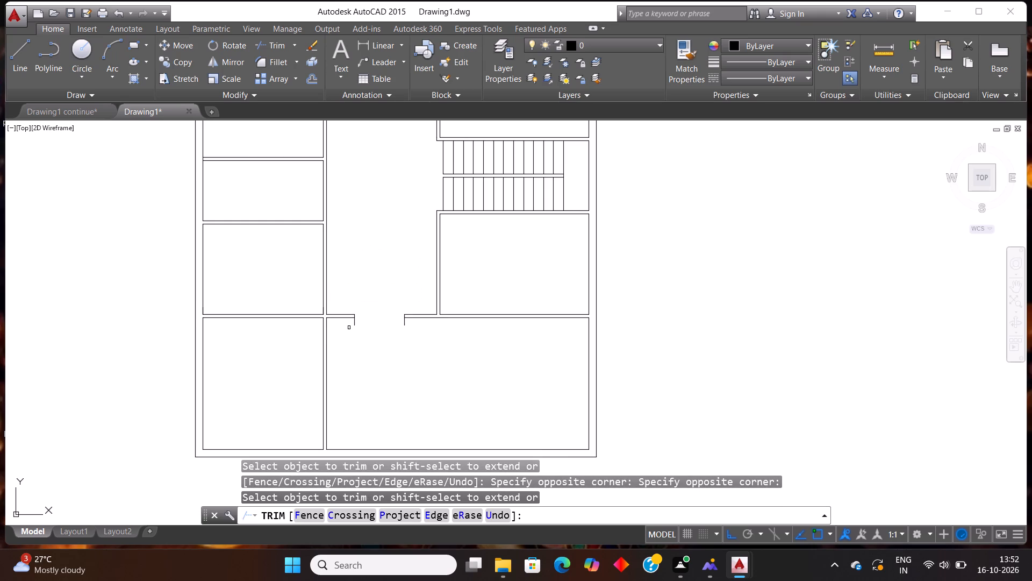
left_click(350, 323)
left_click(444, 376)
scroll(343, 352, "down", 1)
key("Escape")
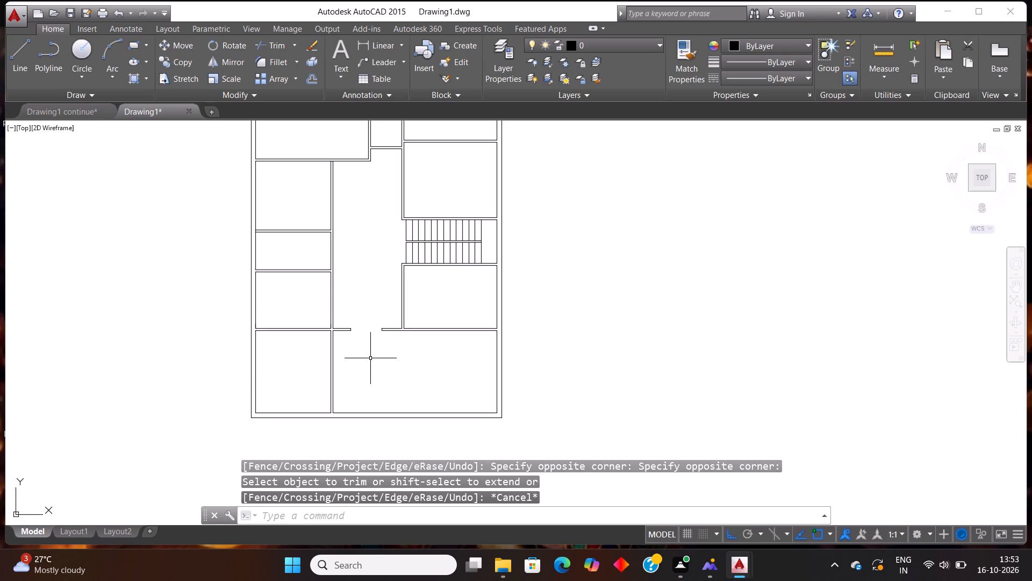
Extend the partition's upper line, on the right of the opening, across the left wall of the room below the staircase.
scroll(415, 277, "up", 1)
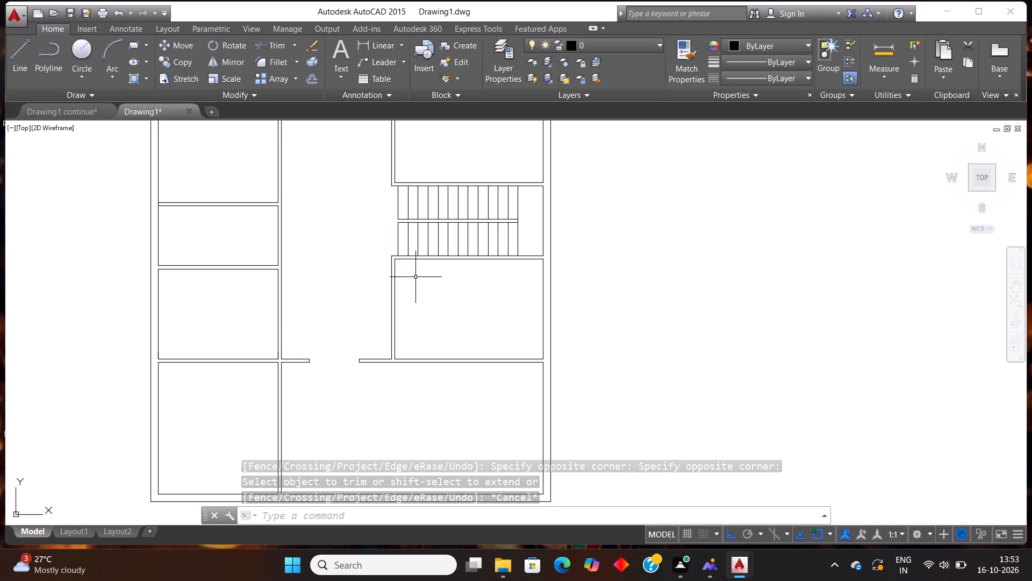
type("ex")
key("Return")
key("Return")
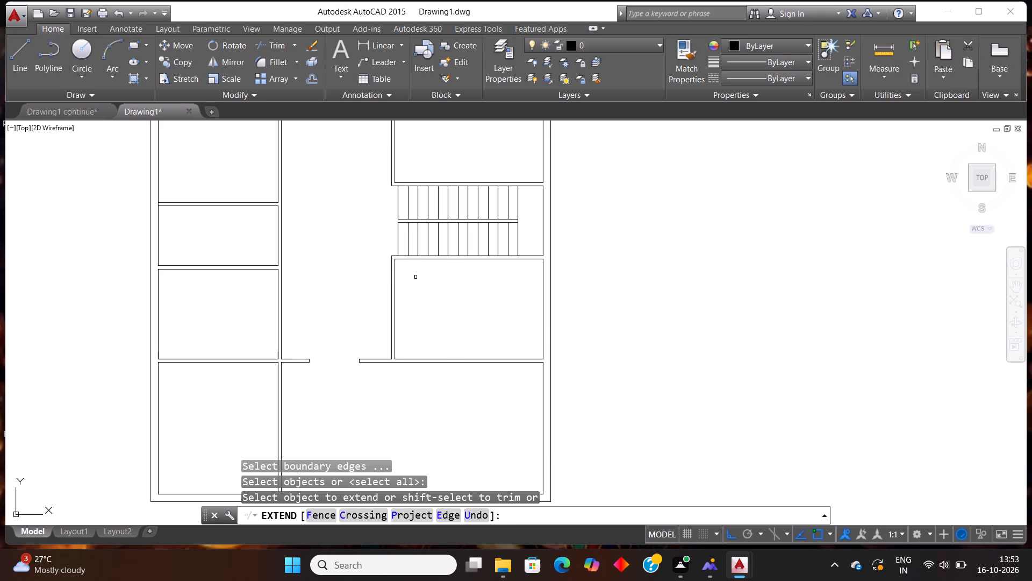
left_click(385, 358)
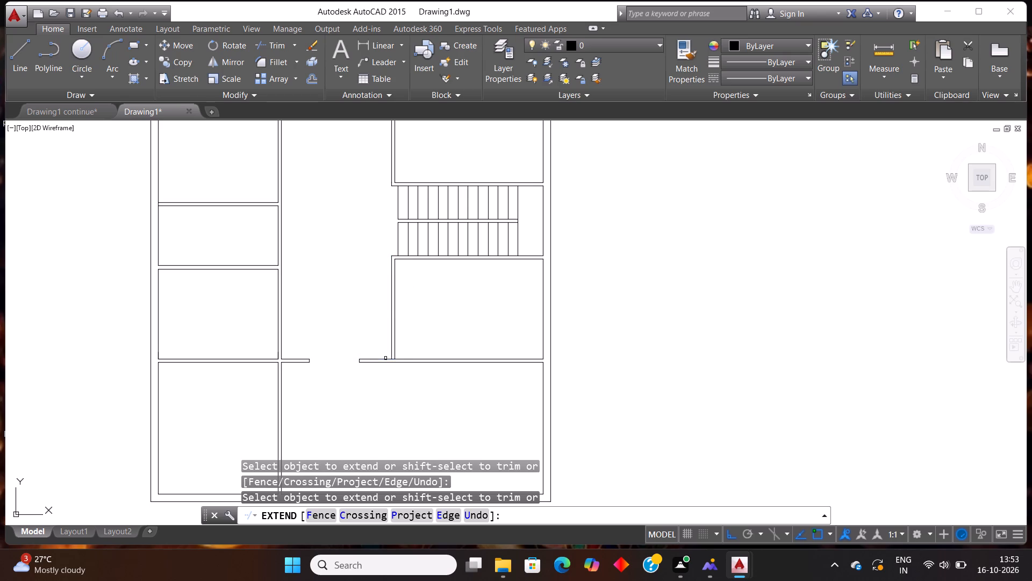
key("Escape")
Offset the extended partition line upward by 2'6" to mark a door in the left wall of the room below the staircase.
type("off")
key("Return")
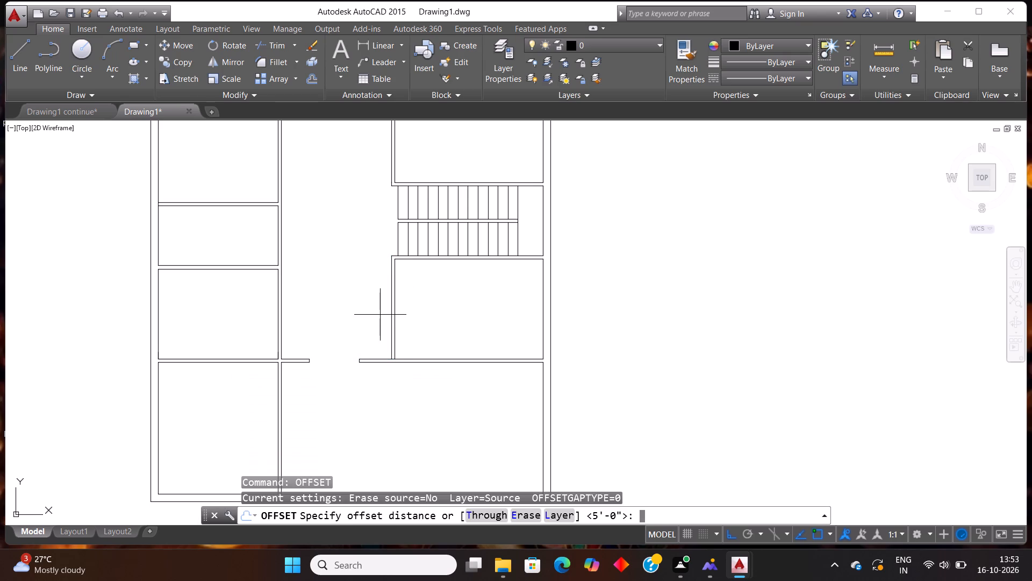
type("2'")
type("6\"")
key("Return")
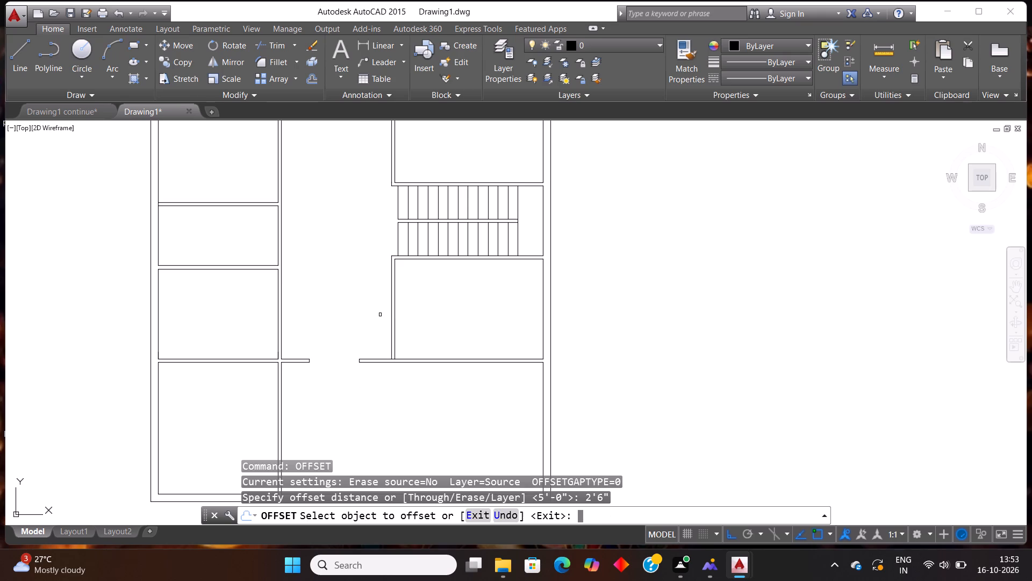
left_click(381, 358)
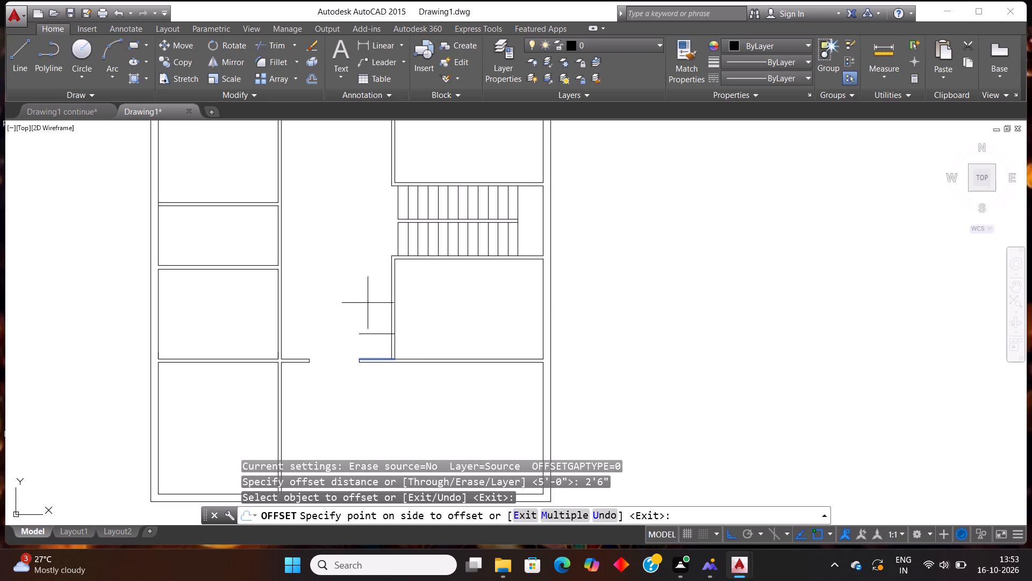
left_click(368, 301)
key("Escape")
Trim both wall lines below the 2'6" marker and its overhang into the corridor to open the doorway.
type("tr")
key("Return")
key("Return")
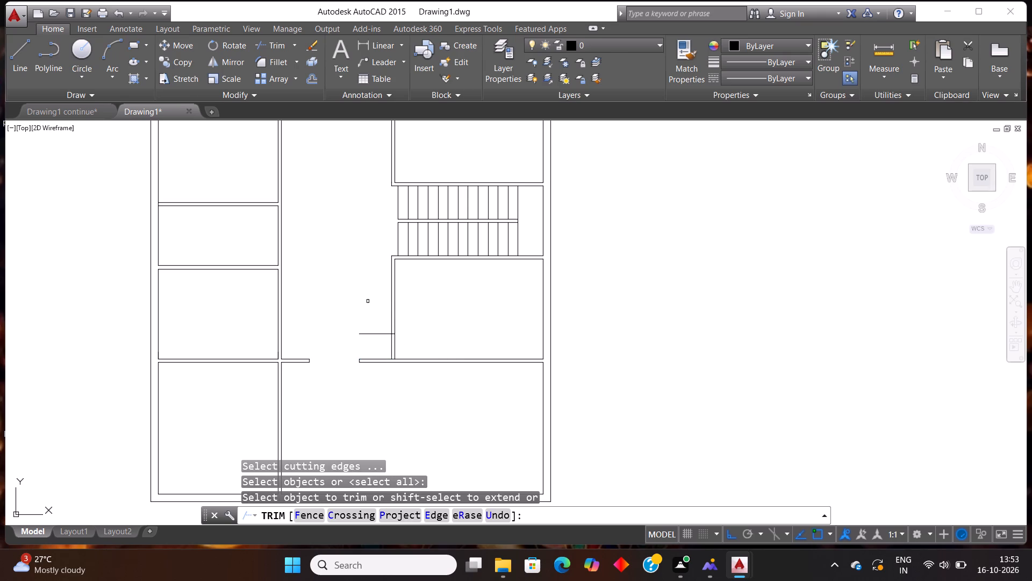
left_click(379, 345)
left_click(426, 341)
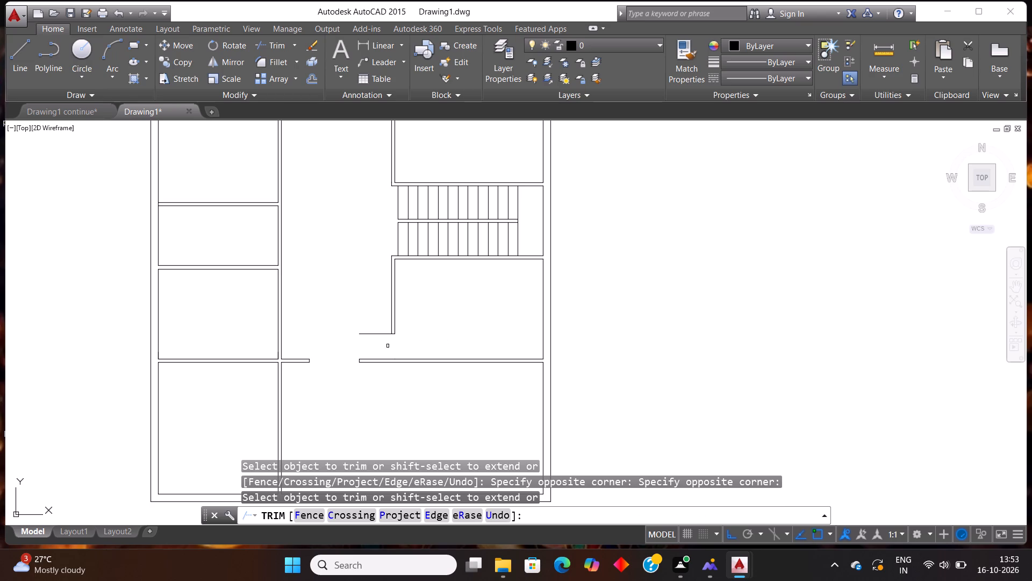
left_click(383, 345)
left_click(373, 323)
scroll(376, 332, "down", 1)
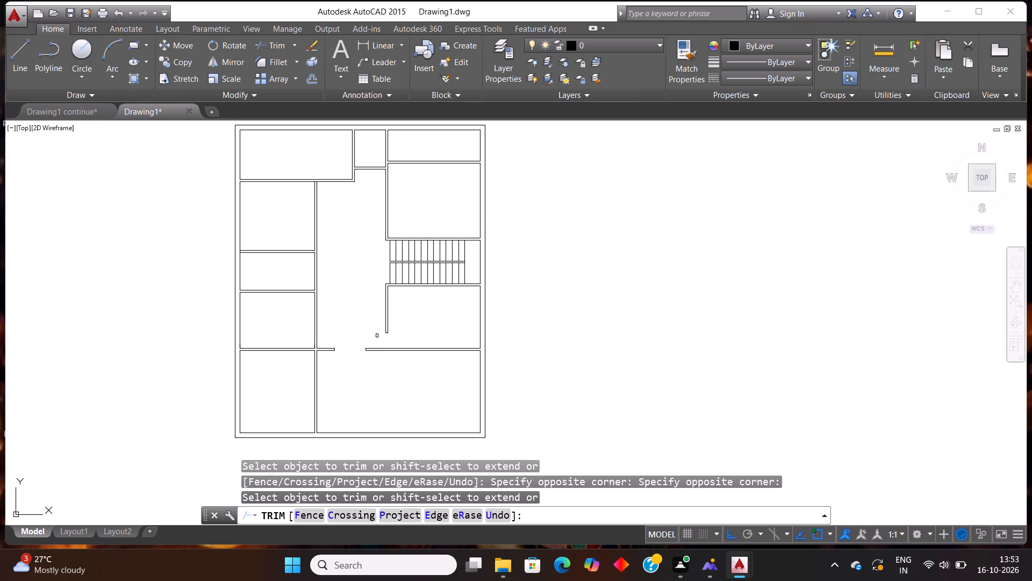
scroll(370, 321, "down", 1)
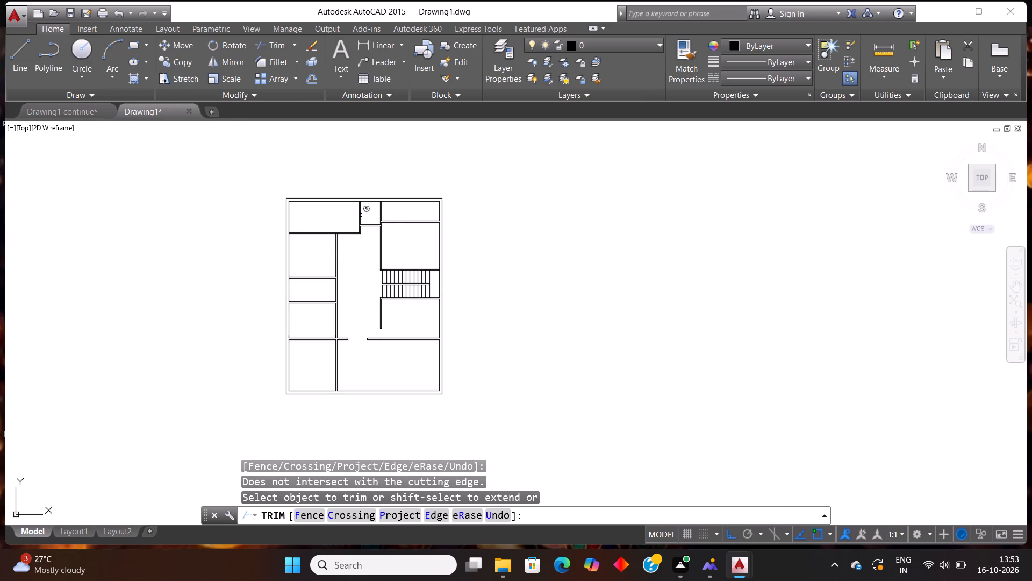
key("Escape")
Extend the bottom inner line of the room above the staircase leftward across its left wall to the corridor face.
scroll(376, 220, "up", 3)
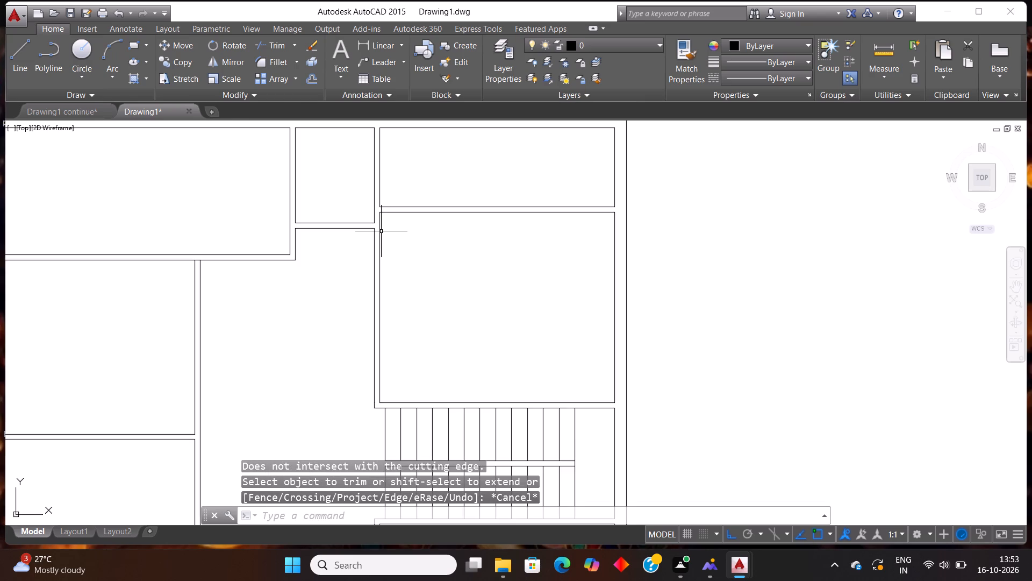
key("e")
key("x")
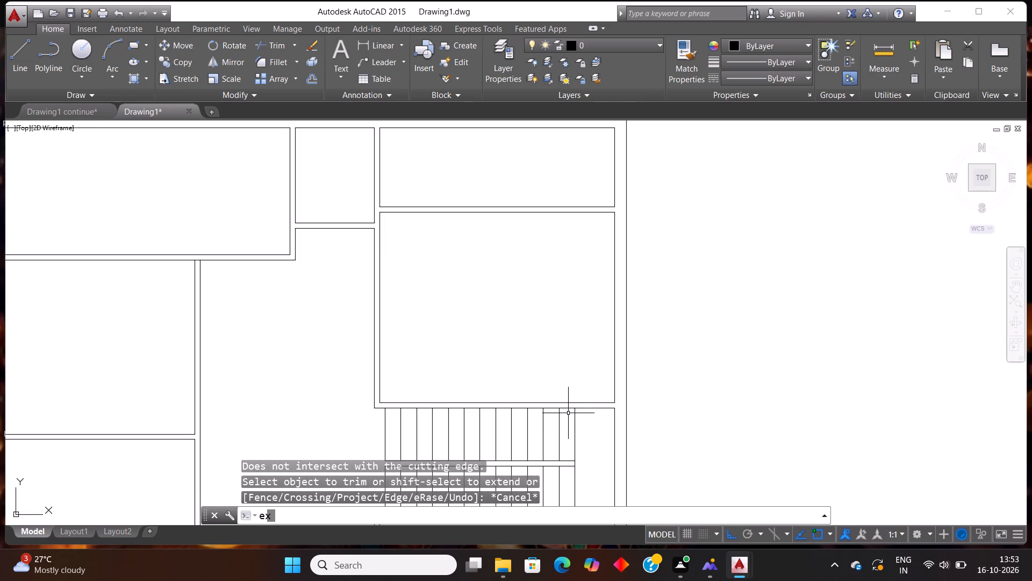
key("Return")
key("Return")
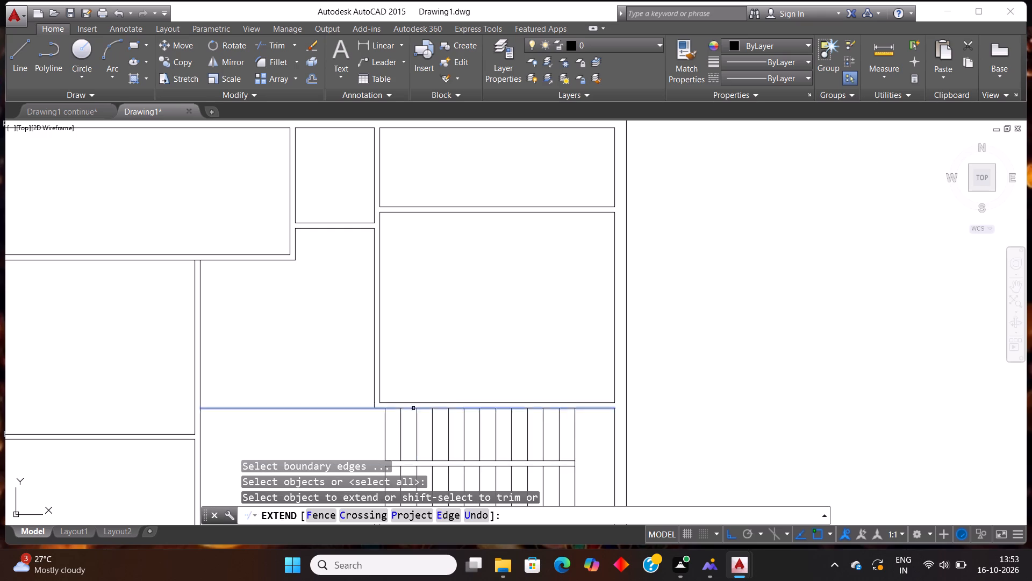
left_click(387, 402)
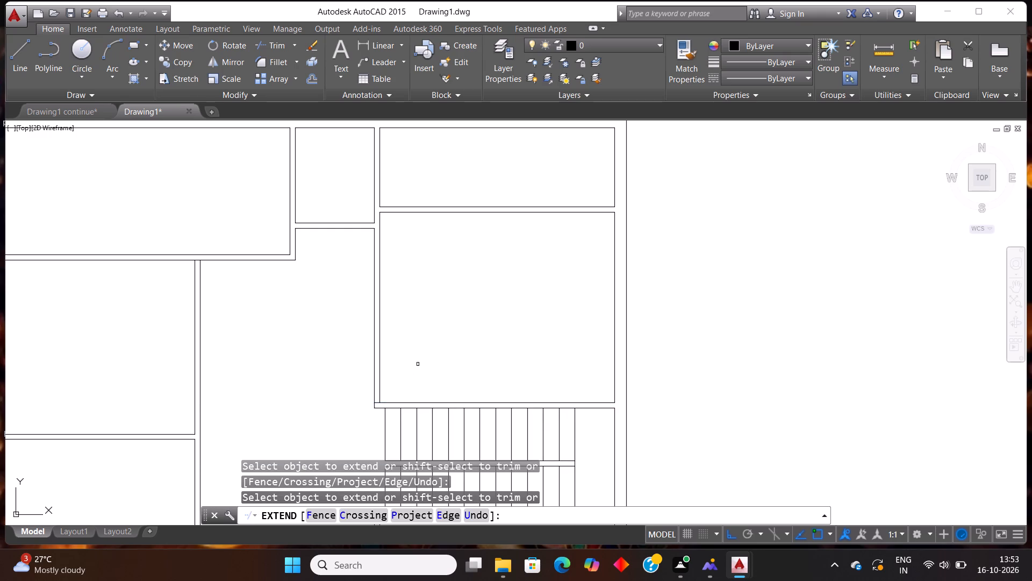
key("Escape")
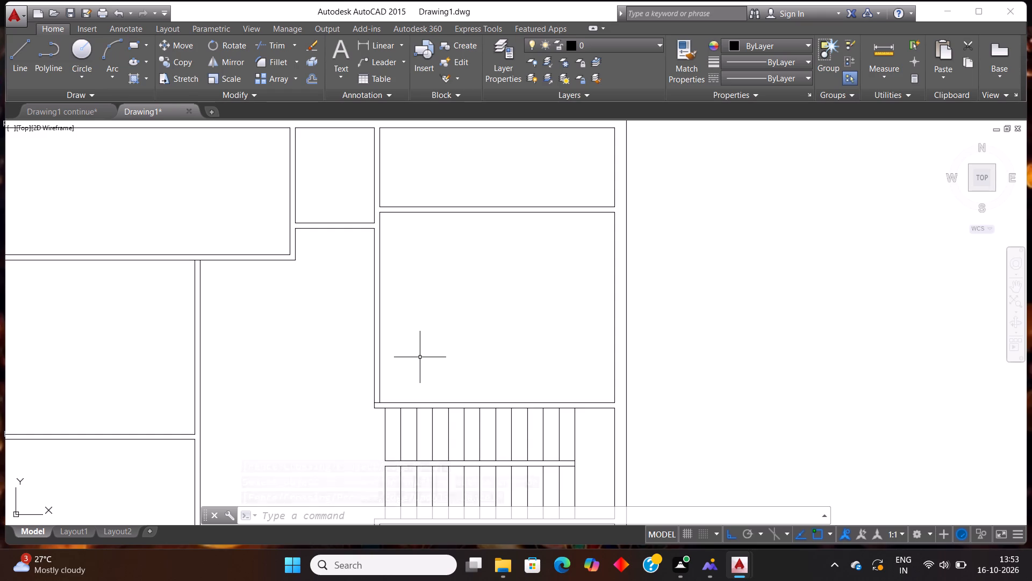
key("Escape")
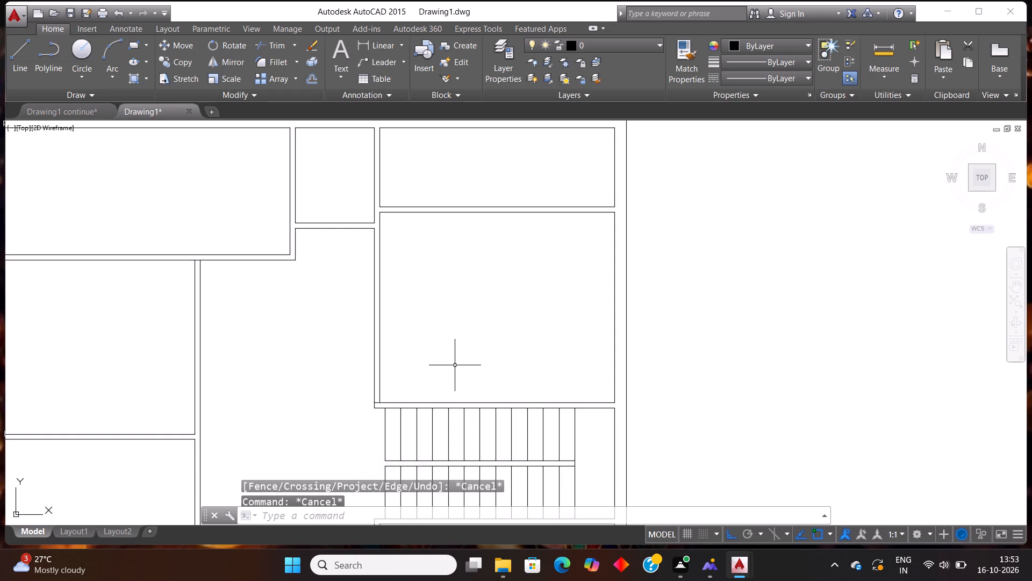
Offset the extended bottom line of the room above the staircase upward by 3' to mark its door.
type("off")
key("Return")
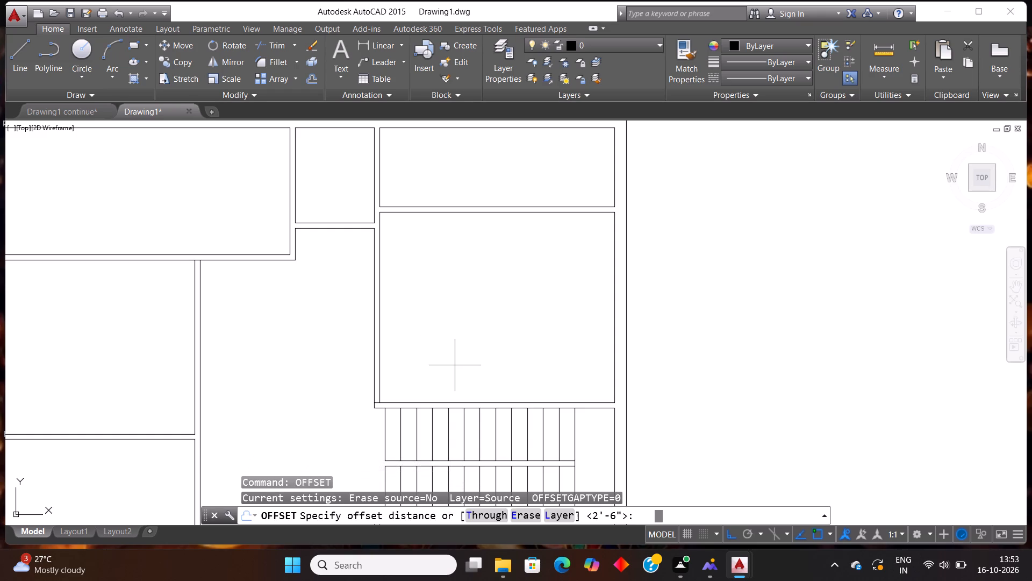
type("3'")
key("Return")
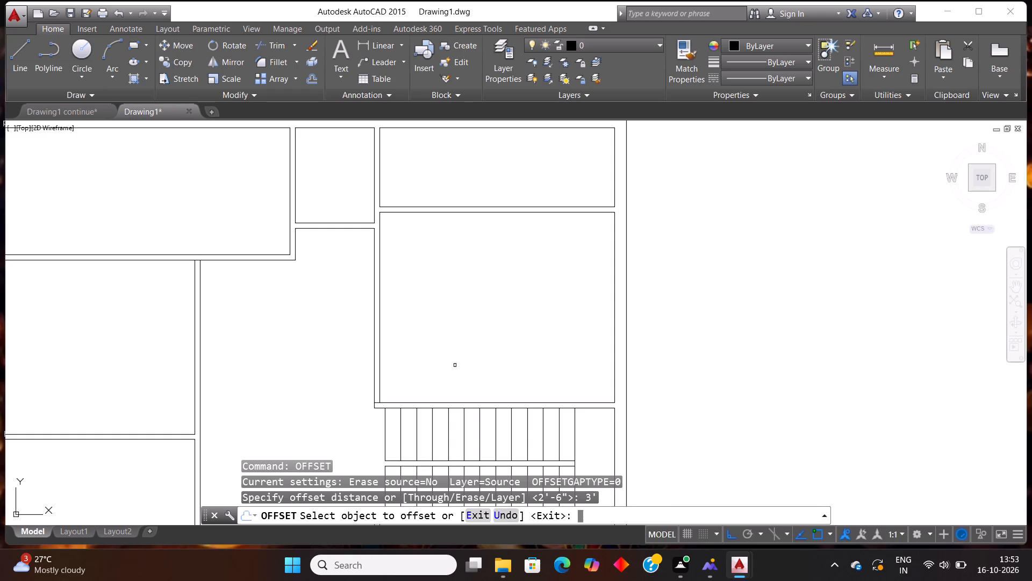
left_click(414, 403)
left_click(419, 310)
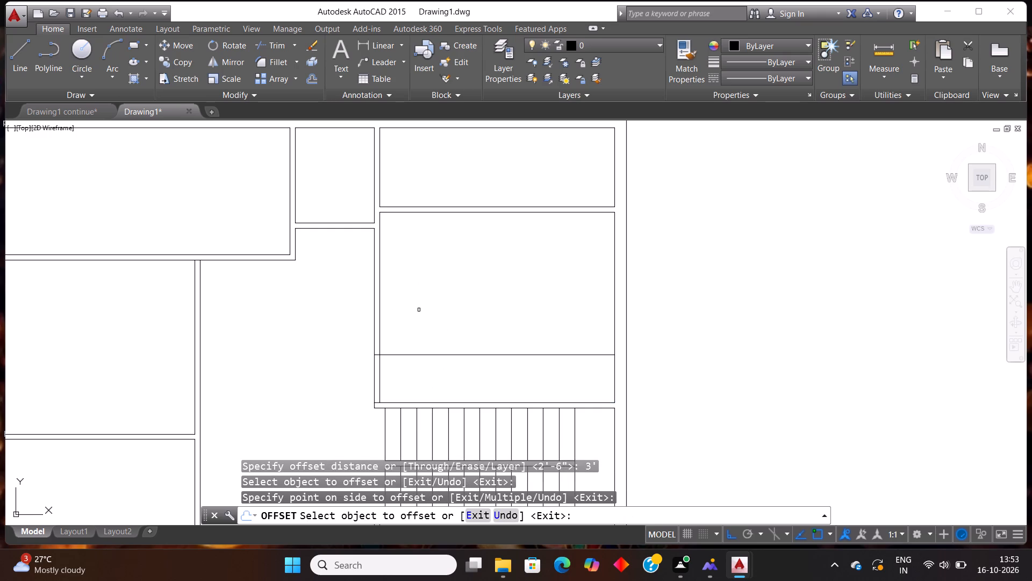
key("Escape")
Trim the left wall lines between the two door markers and the 3' offset line inside the room above the staircase.
type("tr")
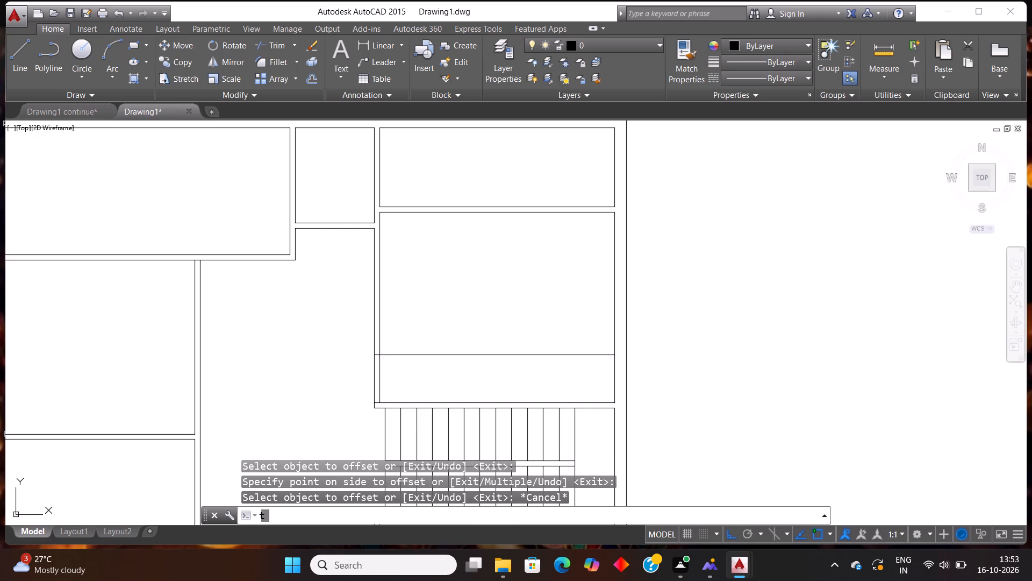
key("Return")
key("Return")
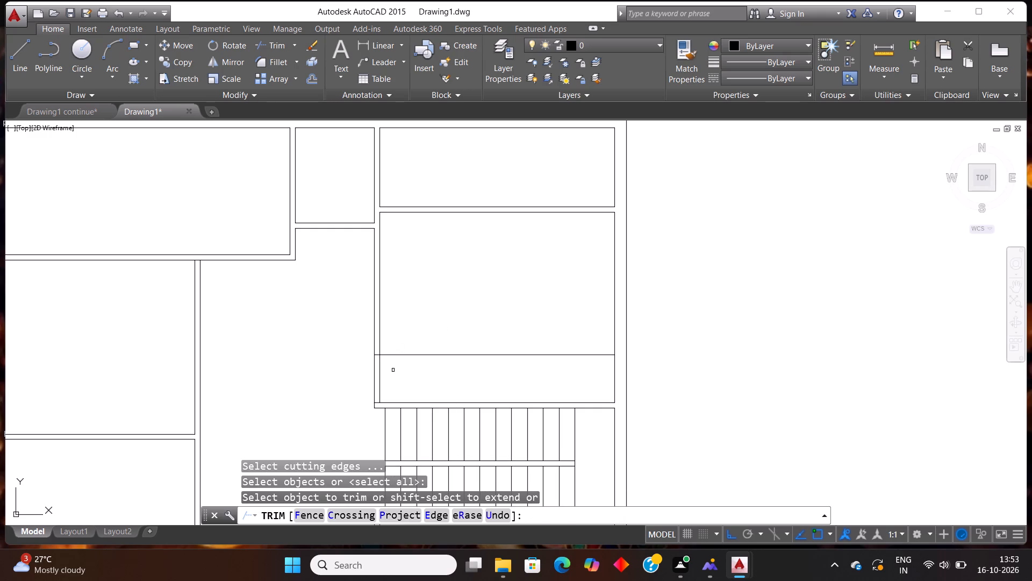
left_click(392, 385)
left_click(327, 364)
left_click(469, 373)
left_click(458, 326)
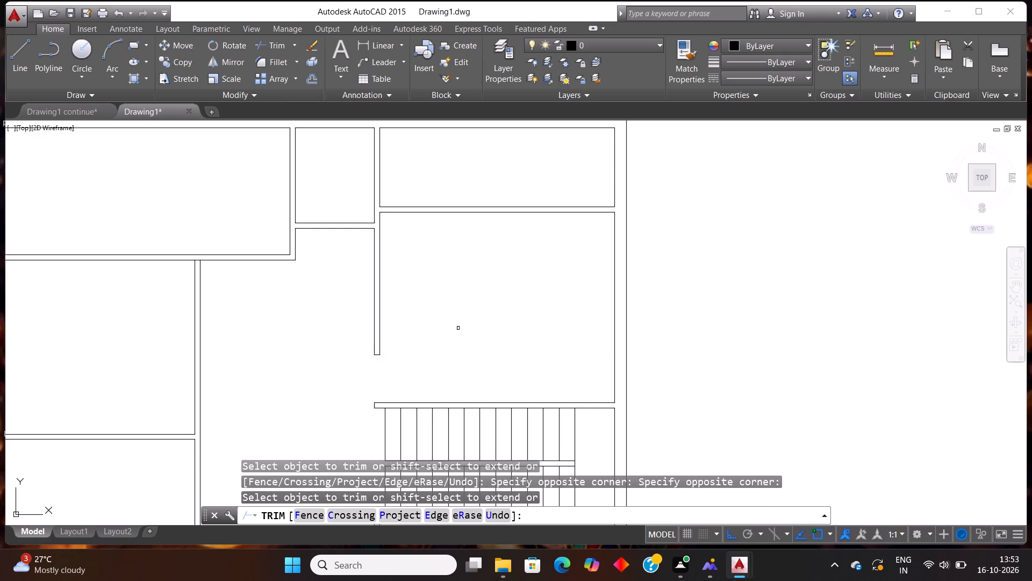
scroll(456, 339, "down", 3)
scroll(524, 288, "up", 2)
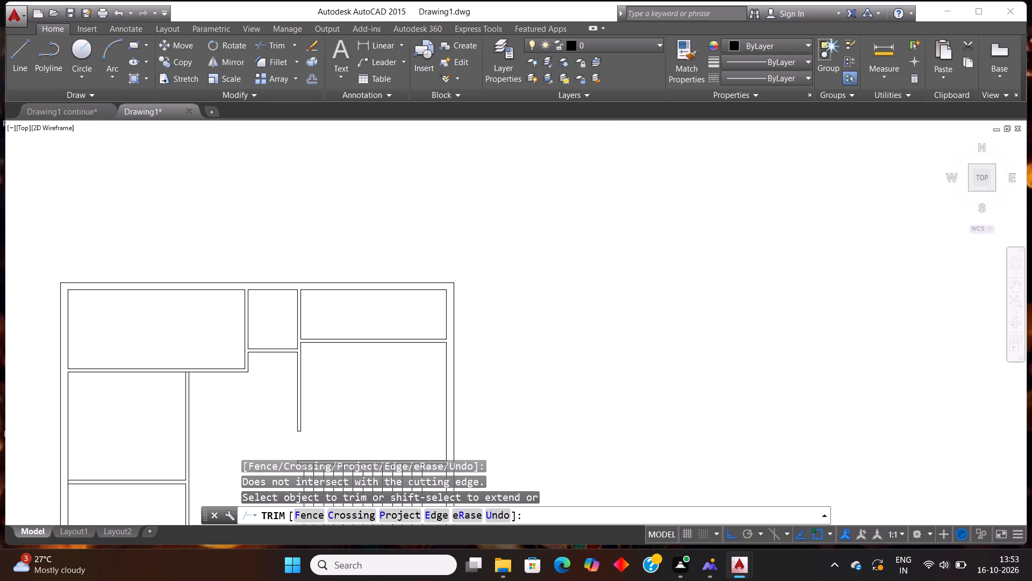
key("Escape")
Extend the right inner wall line of the top-right room down across the partition below it.
key("e")
key("x")
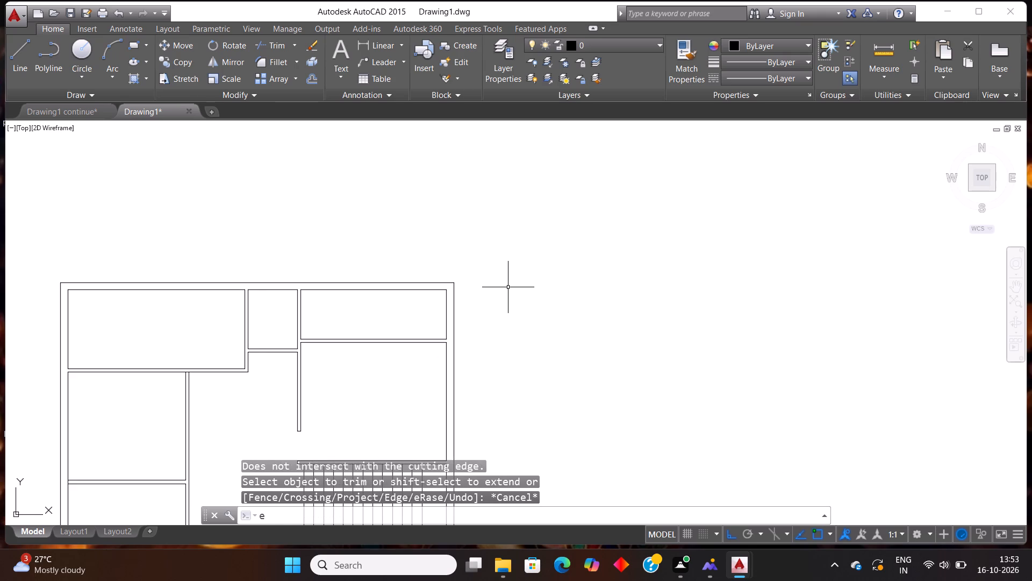
key("Return")
key("Return")
scroll(456, 360, "up", 1)
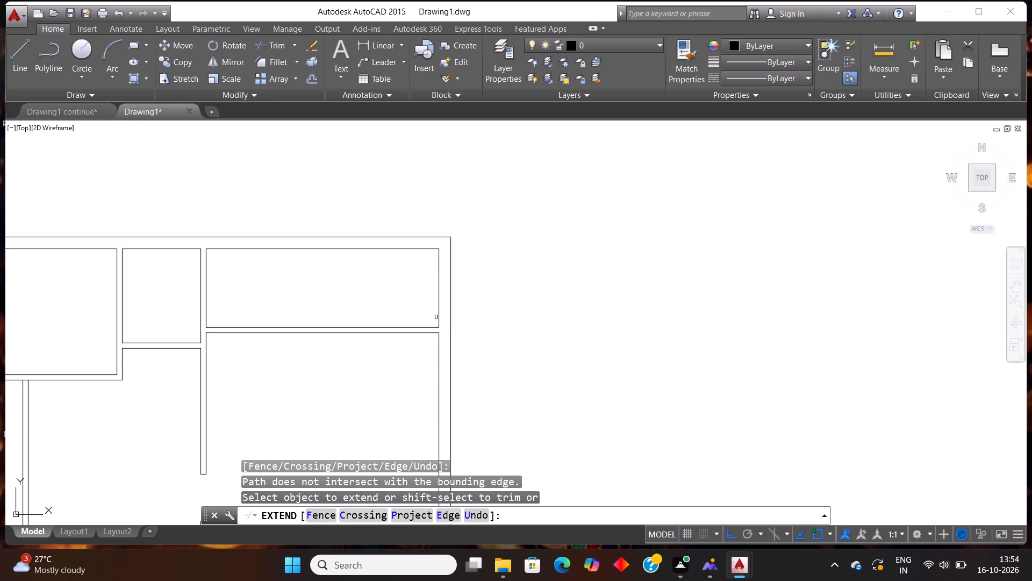
left_click(439, 310)
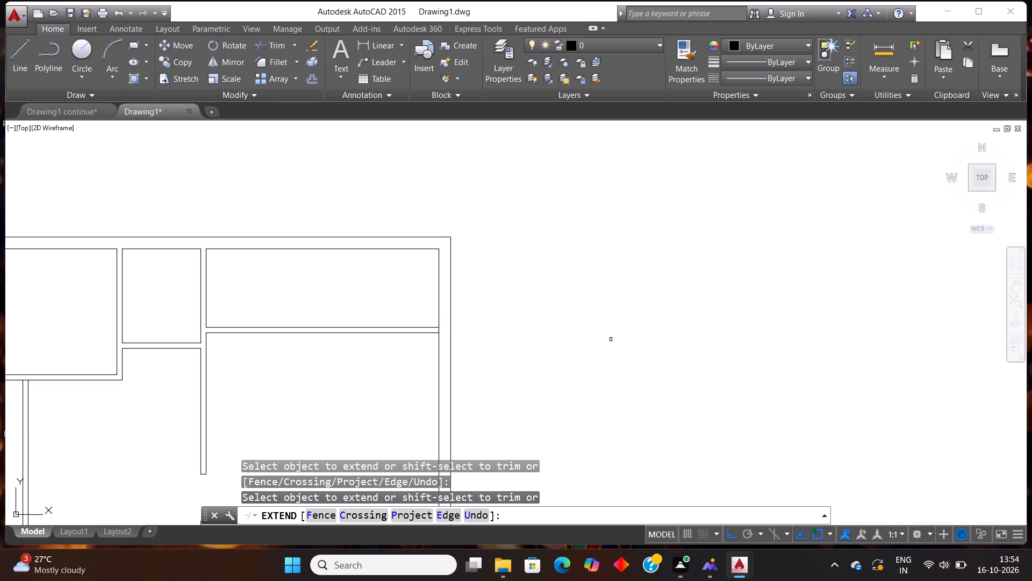
key("Escape")
Offset the top-right room's extended right inner line by 3' into the room to mark its door.
type("off")
key("Return")
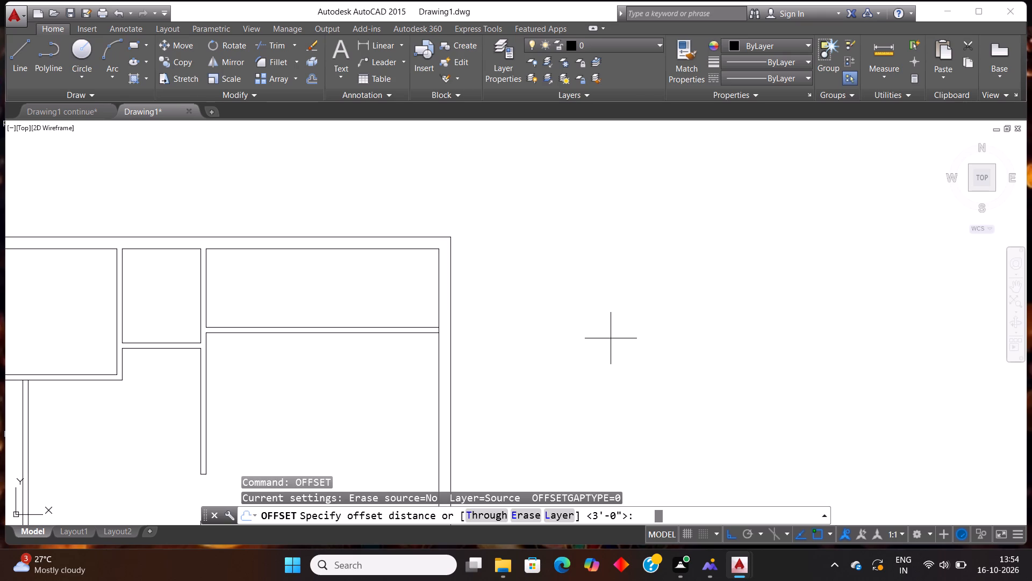
type("3'")
key("Return")
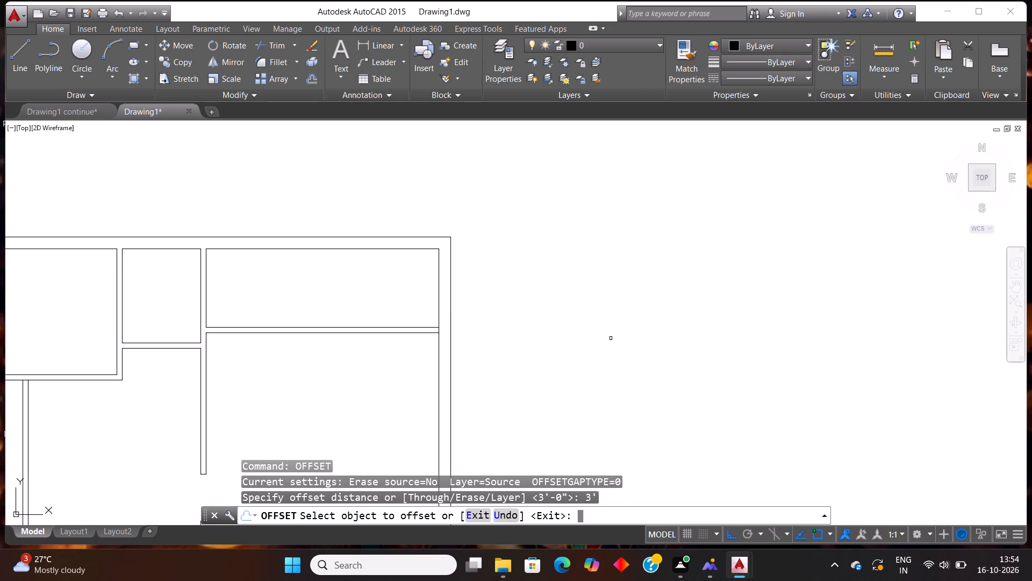
left_click(438, 296)
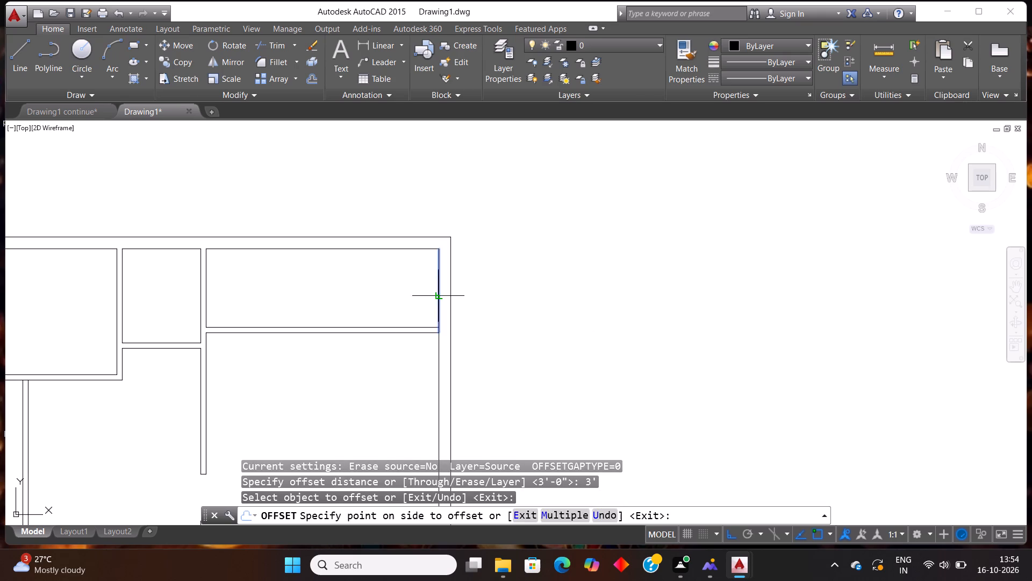
left_click(331, 277)
key("Escape")
Trim both partition lines between the 3' marker and the right outer wall, plus the marker's overhang inside the top-right room.
type("tr")
key("Return")
key("Return")
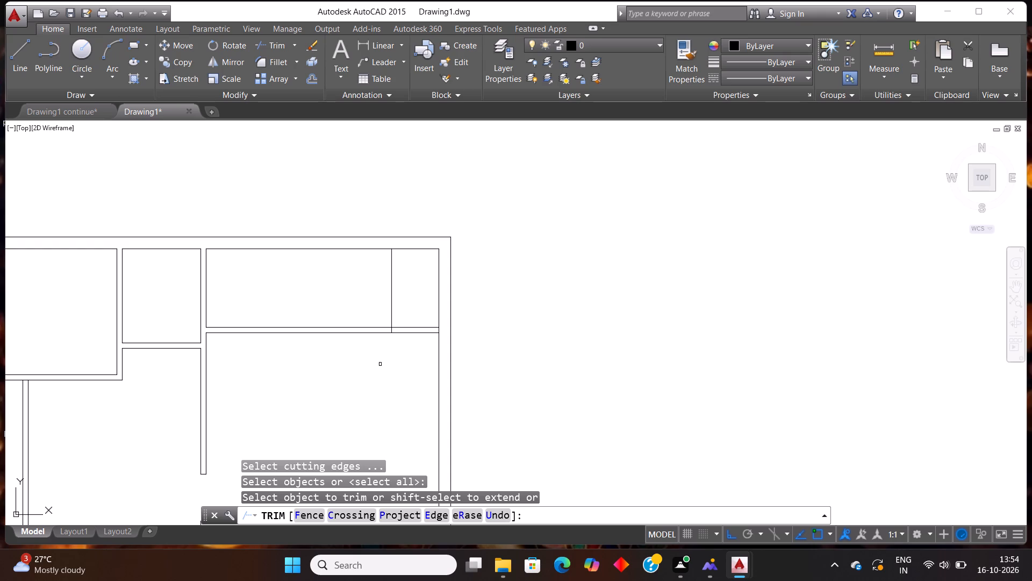
left_click(423, 350)
left_click(411, 304)
left_click(407, 293)
left_click(360, 296)
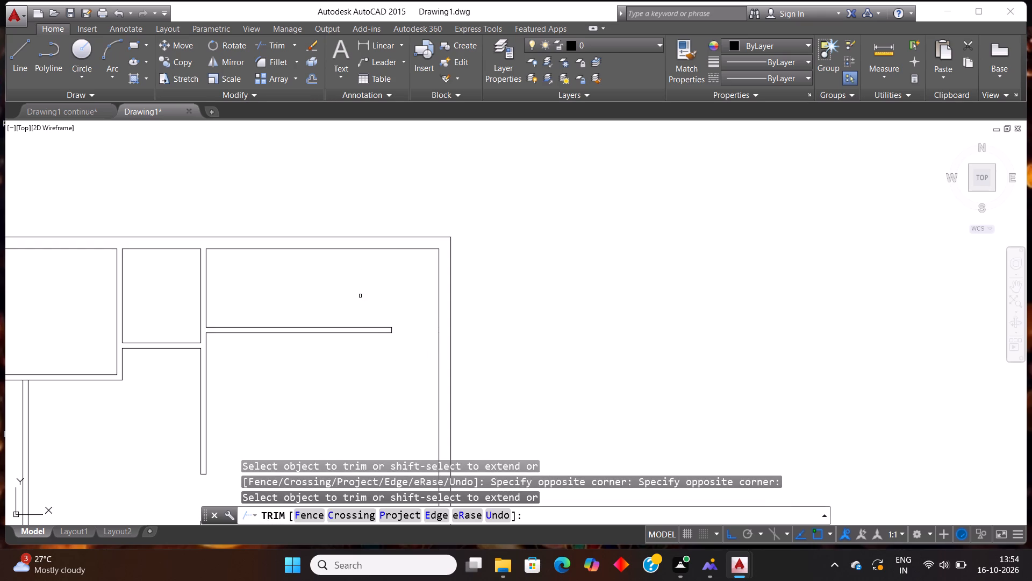
scroll(479, 384, "down", 2)
scroll(378, 254, "down", 1)
scroll(410, 312, "up", 1)
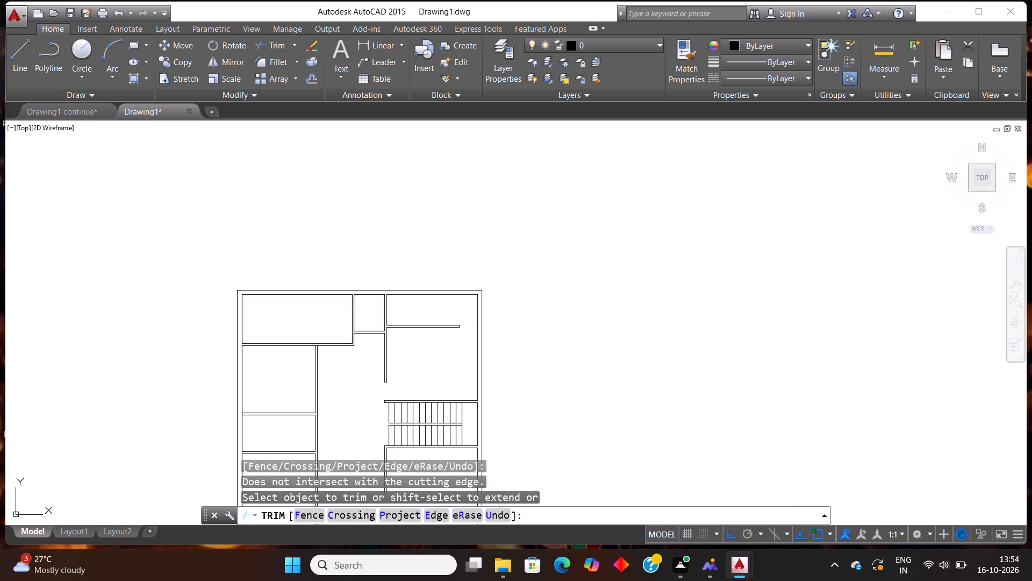
key("Escape")
Extend the right inner line of the small top-middle room down across its bottom partition.
scroll(388, 332, "up", 3)
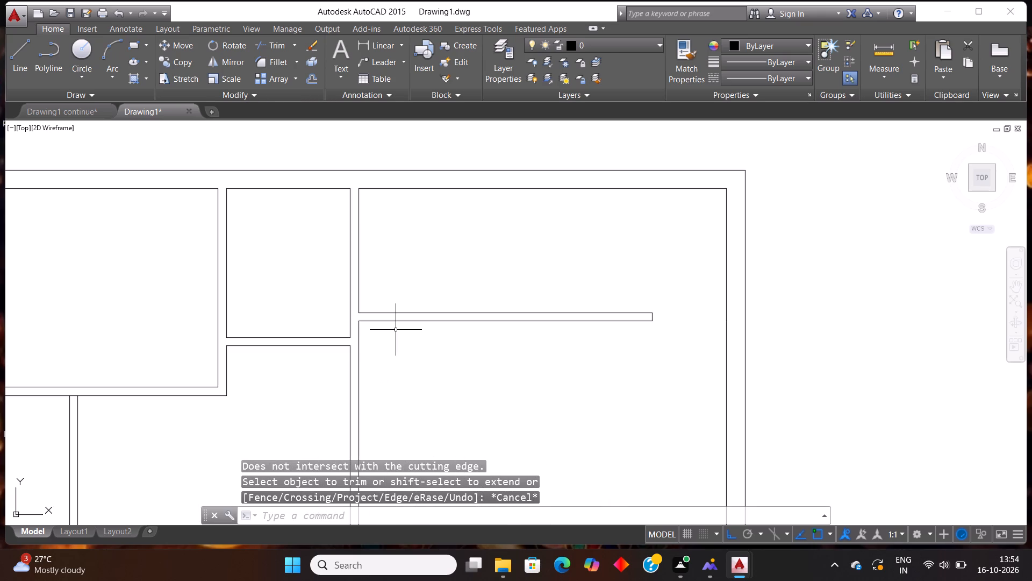
key("e")
key("x")
key("Return")
key("Return")
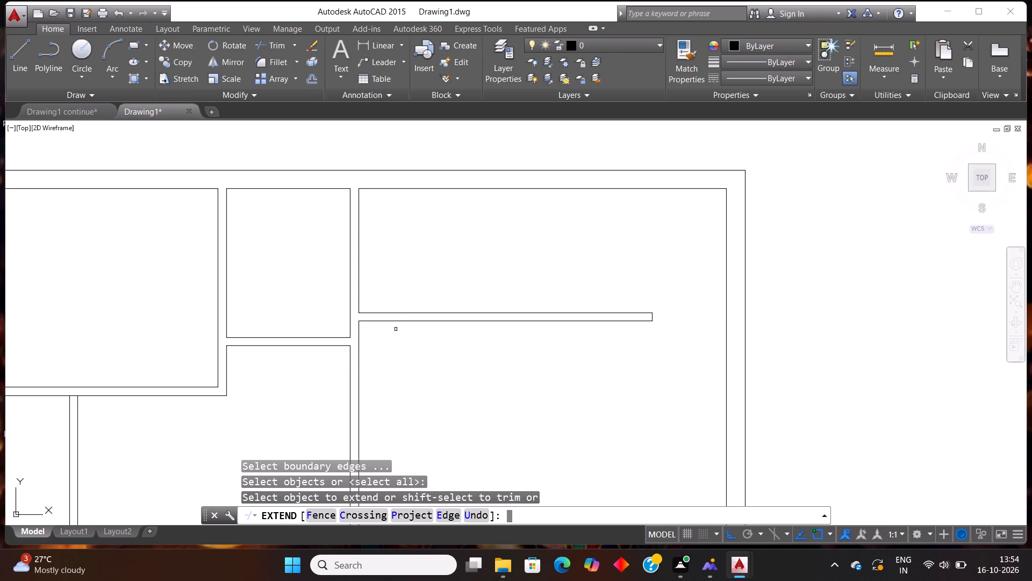
left_click(351, 325)
key("Escape")
Offset the small top-middle room's extended right line leftward by 2'6" to mark its door.
type("off")
key("Return")
key("4")
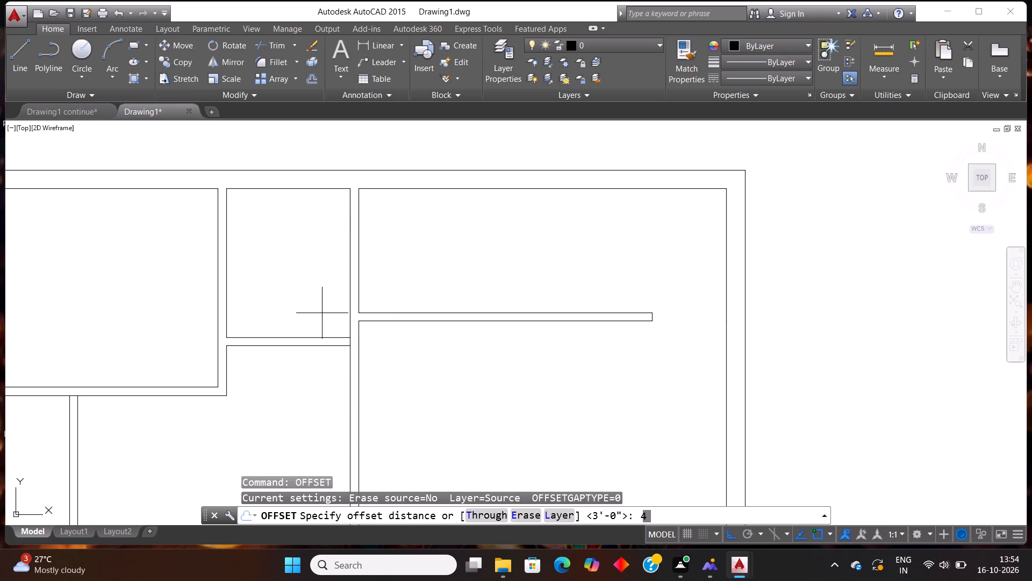
key("BackSpace")
type("2'6\"")
key("Return")
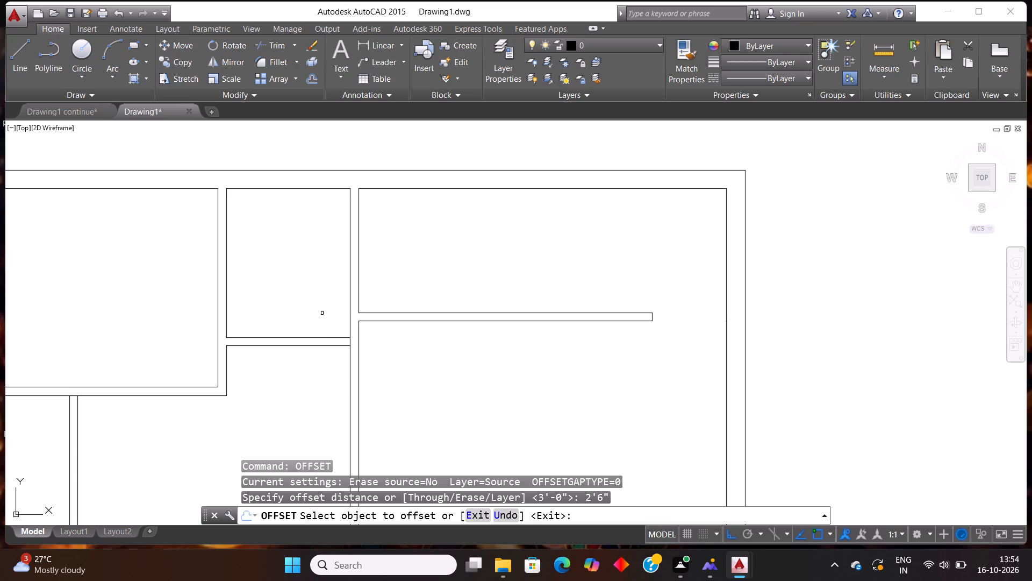
left_click(349, 303)
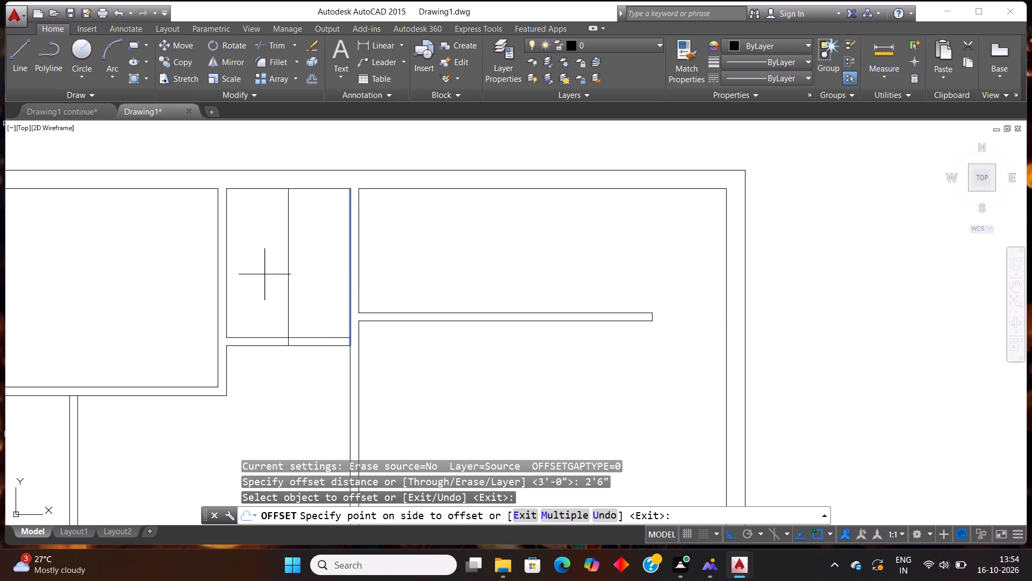
left_click(264, 274)
key("Escape")
Trim the small top-middle room's bottom wall lines right of the 2'6" marker, and the marker's overhang inside the room.
type("tr")
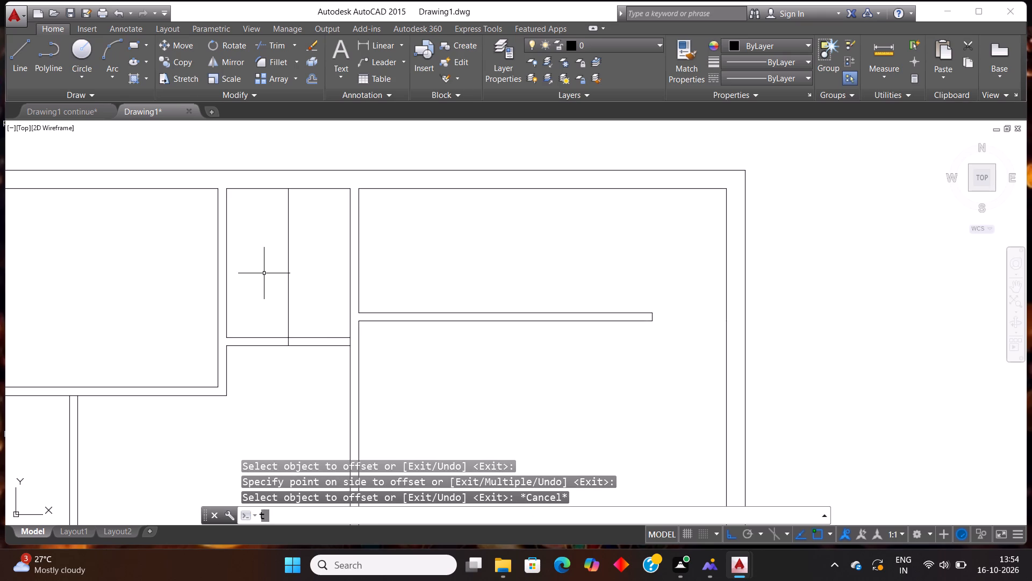
key("Return")
key("Return")
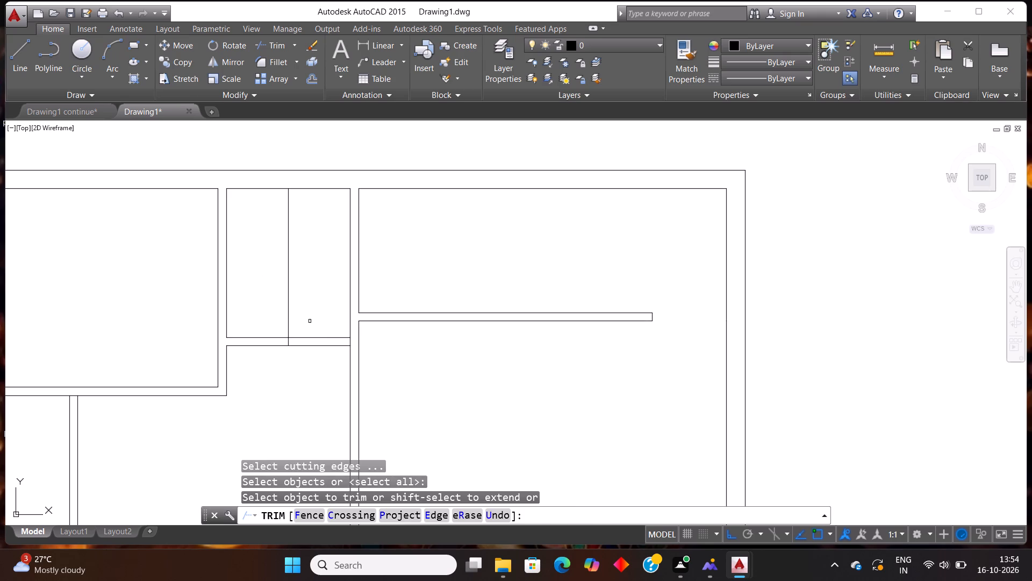
left_click(310, 321)
left_click(320, 372)
left_click(321, 290)
left_click(257, 285)
scroll(323, 315, "down", 3)
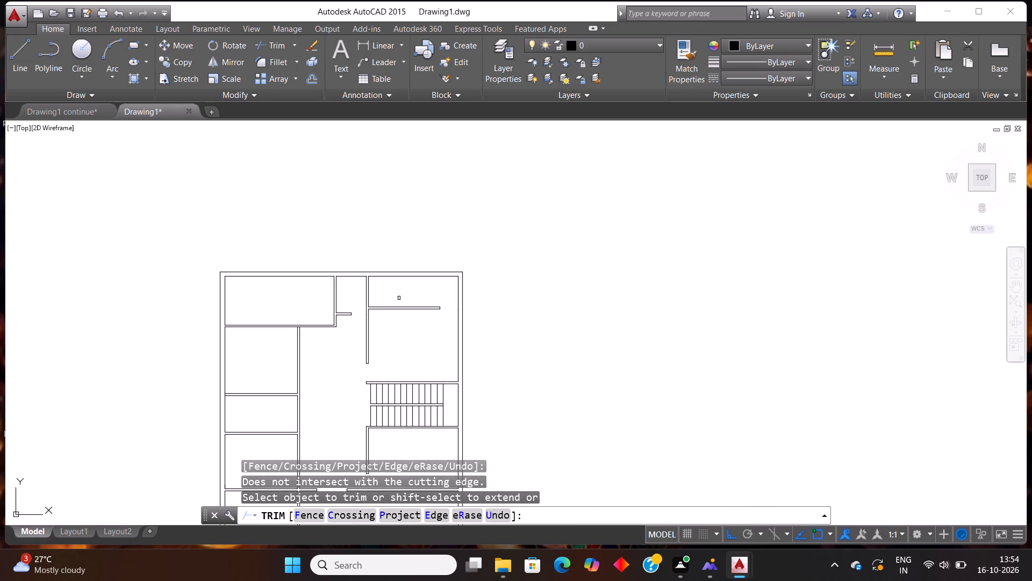
scroll(313, 331, "up", 2)
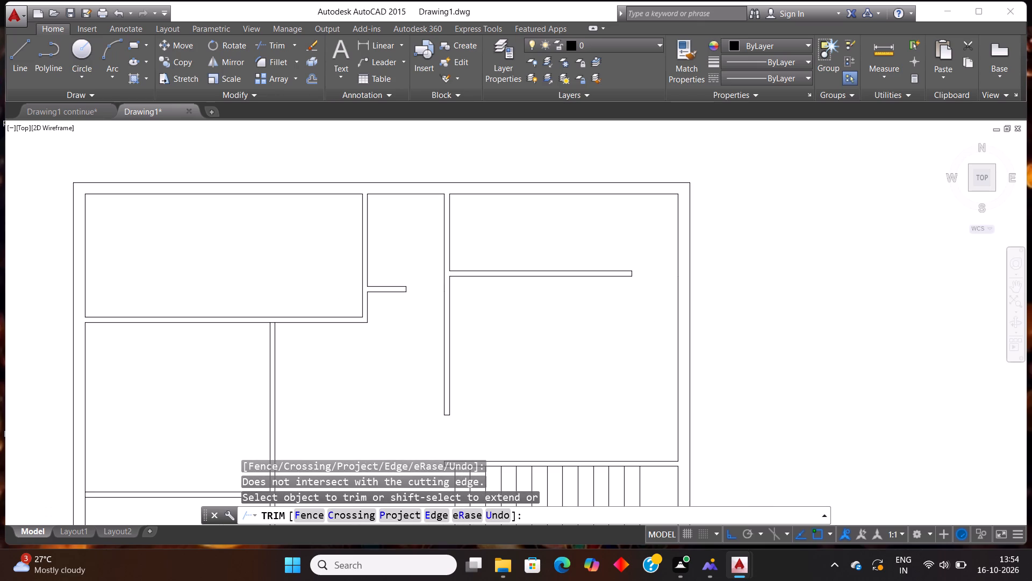
key("Escape")
Extend the right inner line of the top-left room down across its bottom wall.
key("e")
key("x")
key("Return")
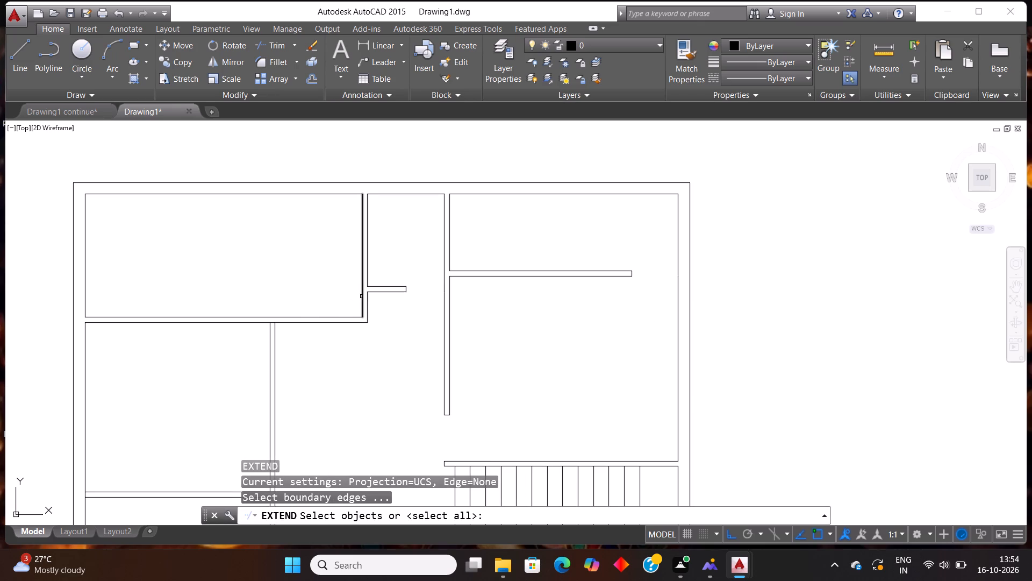
key("Return")
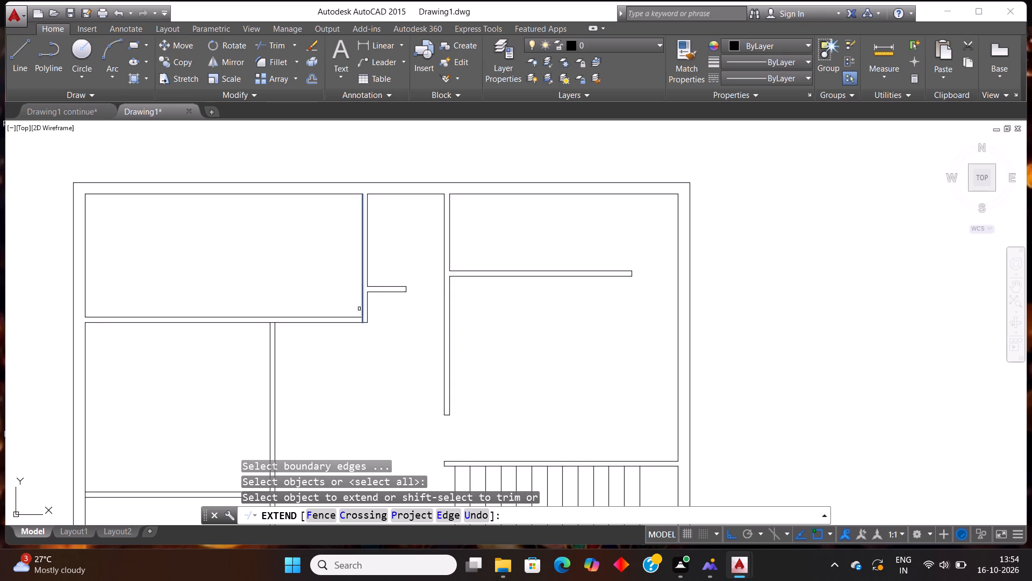
left_click(361, 306)
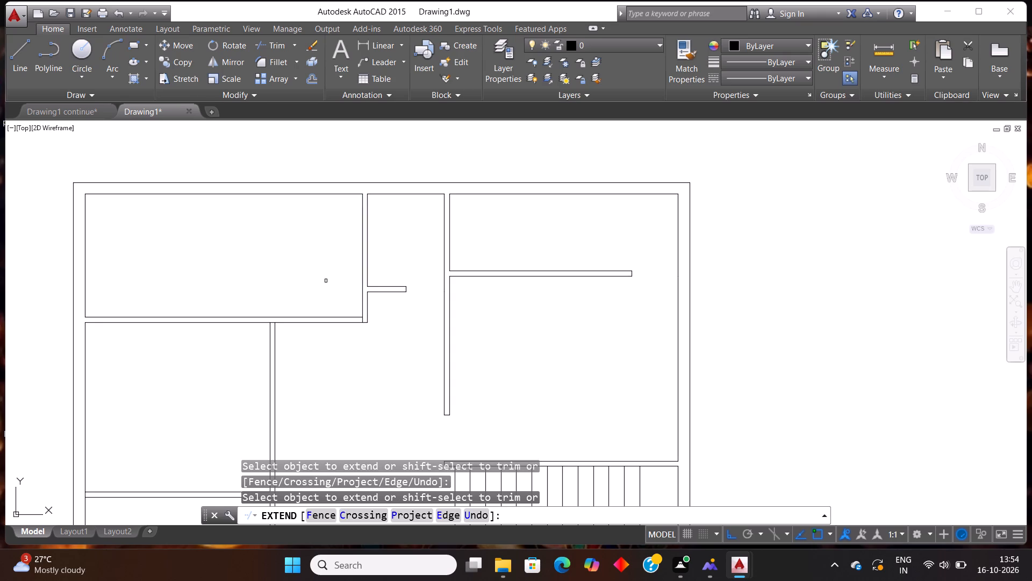
key("Escape")
Offset the top-left room's extended right inner line leftward by 3' to mark its door.
type("off")
key("Return")
type("3'")
key("Return")
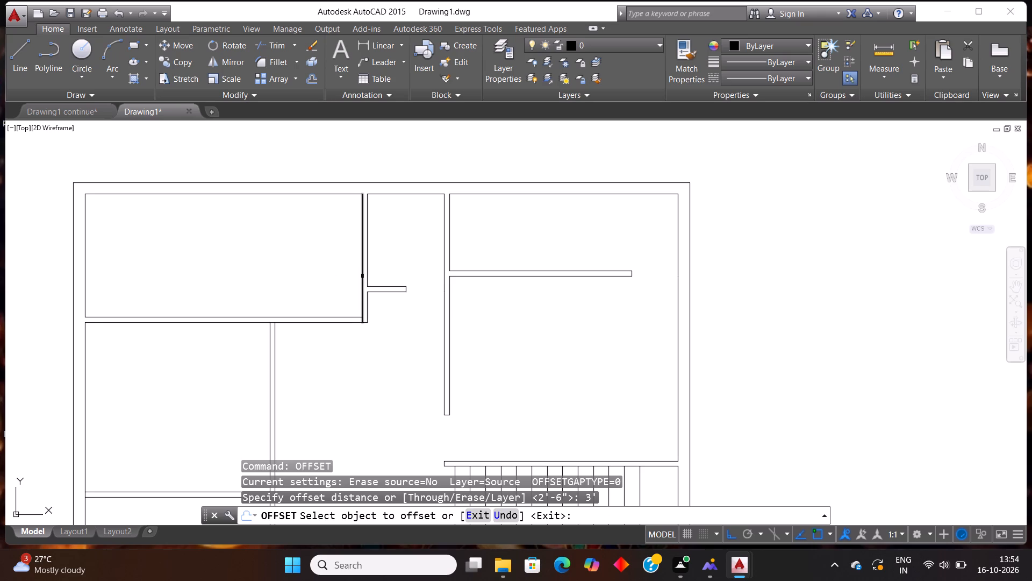
left_click(362, 276)
left_click(301, 271)
key("Escape")
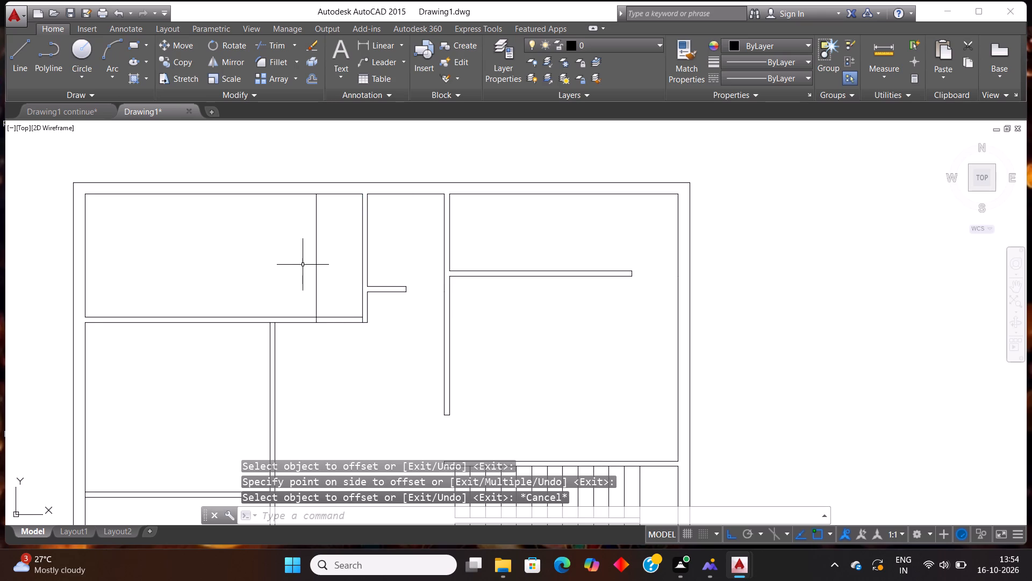
Trim the top-left room's bottom wall lines between the two door markers, and the 3' offset line inside the room.
key("t")
key("r")
key("Return")
key("Return")
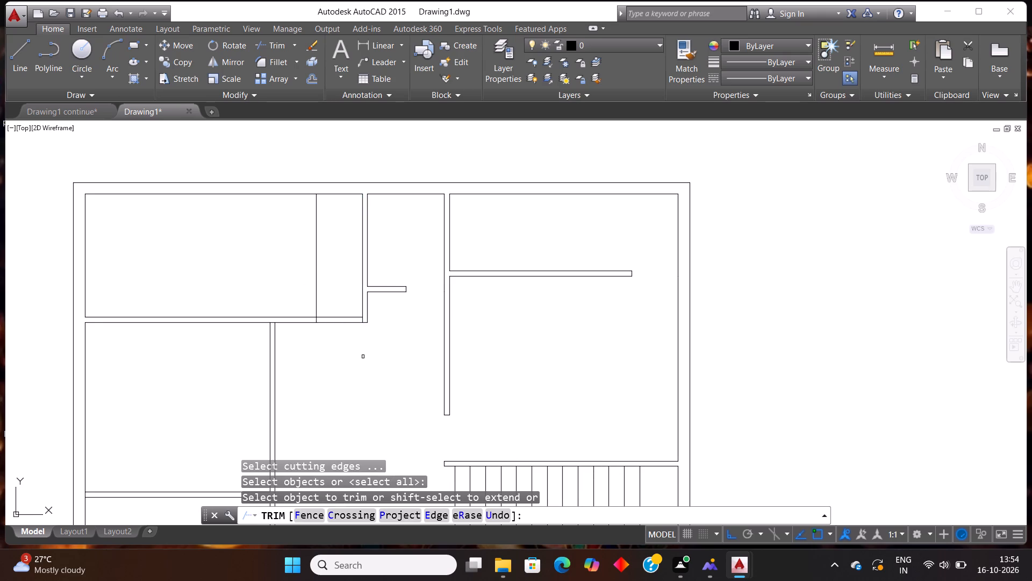
left_click(353, 343)
left_click(340, 279)
left_click(338, 253)
left_click(306, 277)
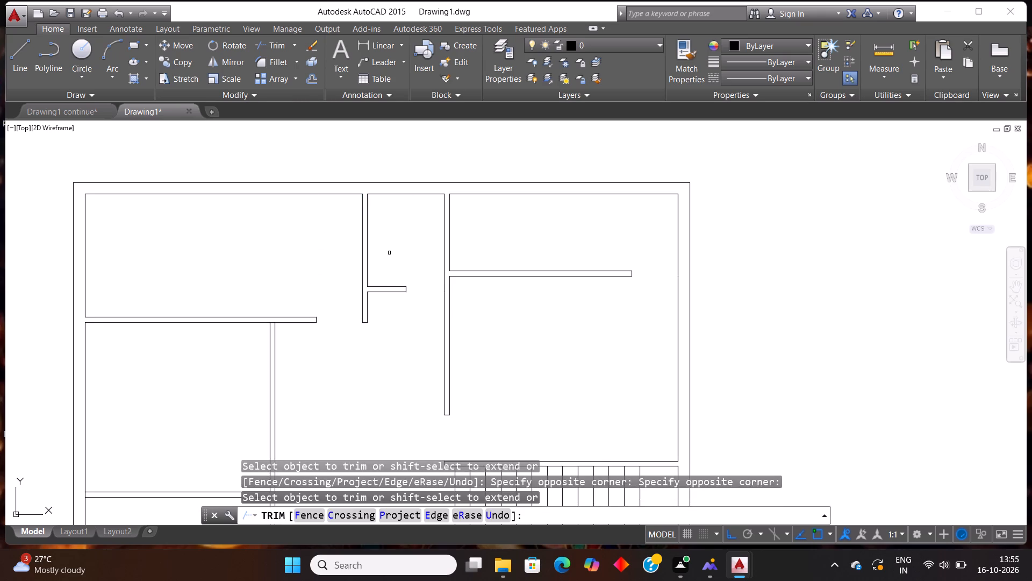
scroll(390, 256, "down", 3)
key("Escape")
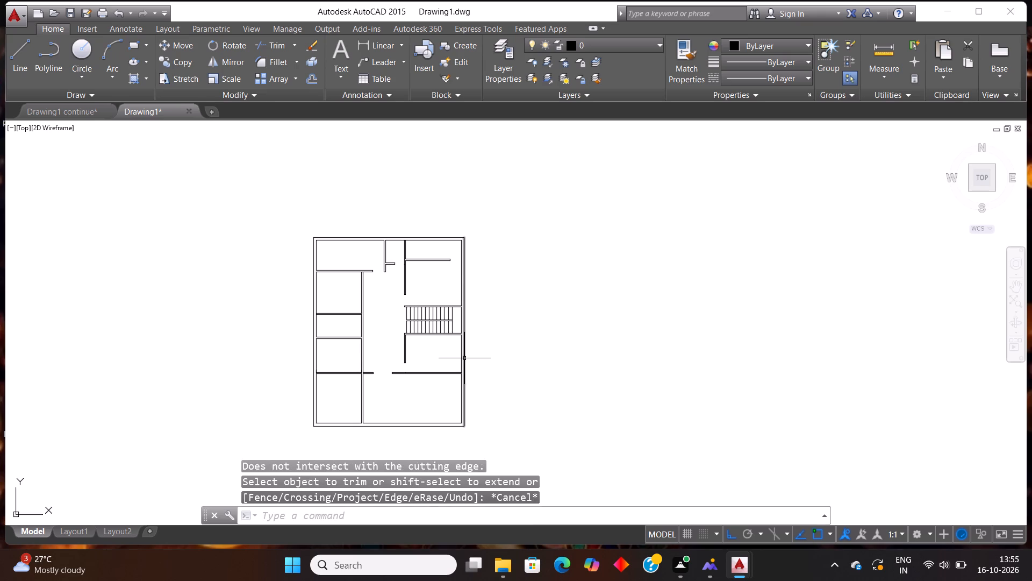
Extend the bottom inner line of the second left-hand room from the top across its right wall to the corridor face.
scroll(464, 357, "down", 1)
scroll(463, 358, "up", 1)
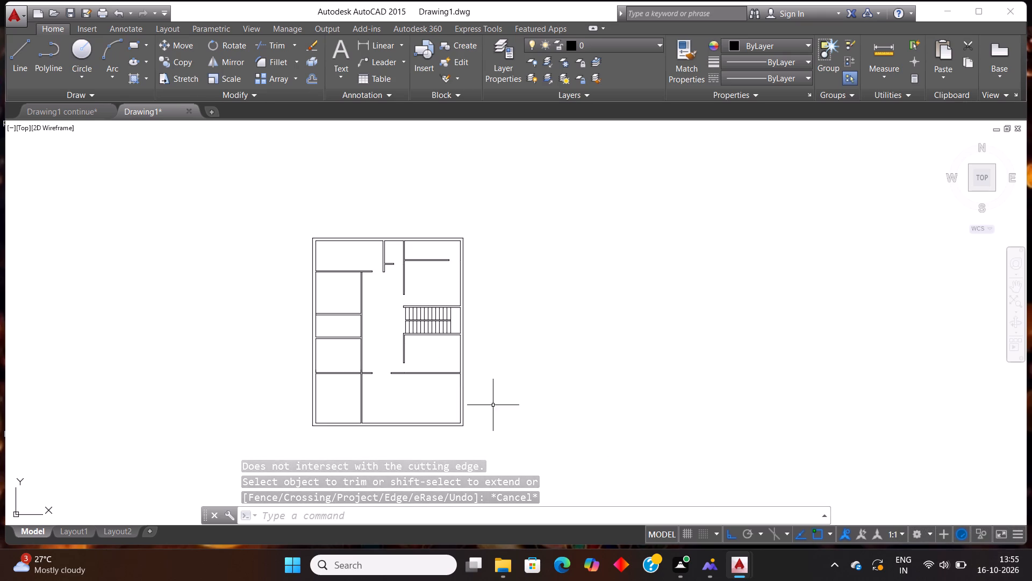
scroll(333, 302, "up", 1)
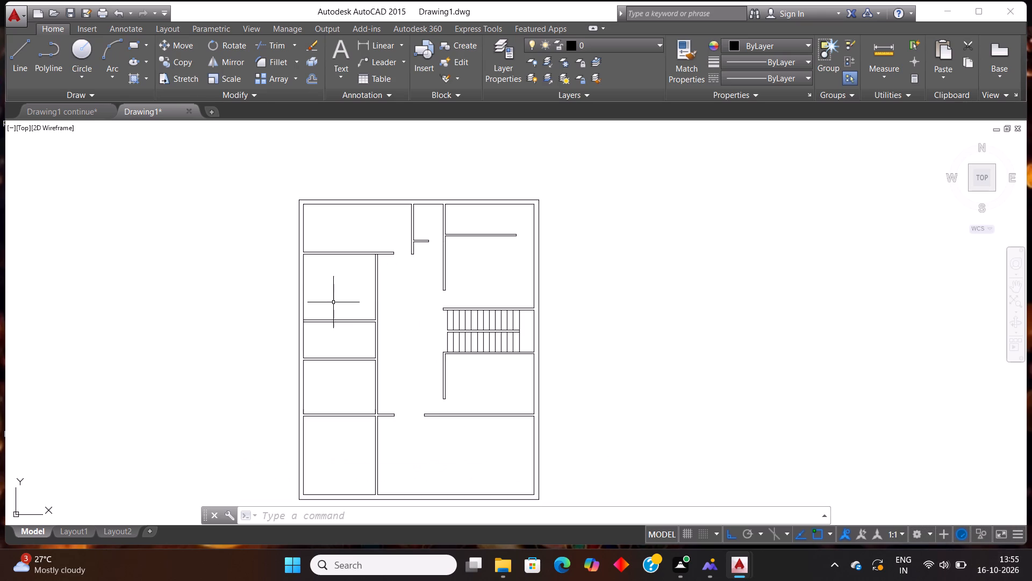
scroll(379, 335, "up", 1)
type("ex")
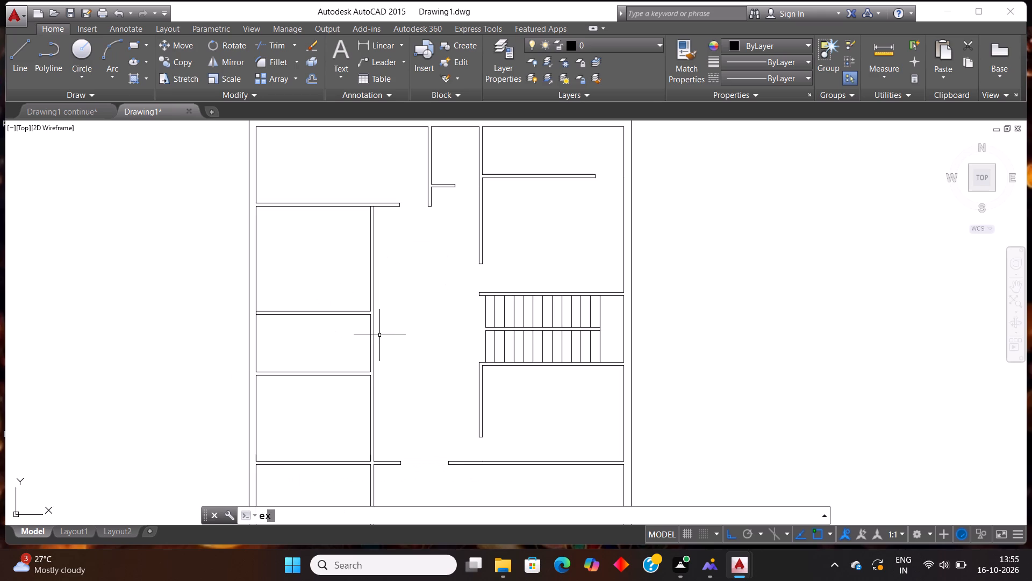
key("Return")
key("Return")
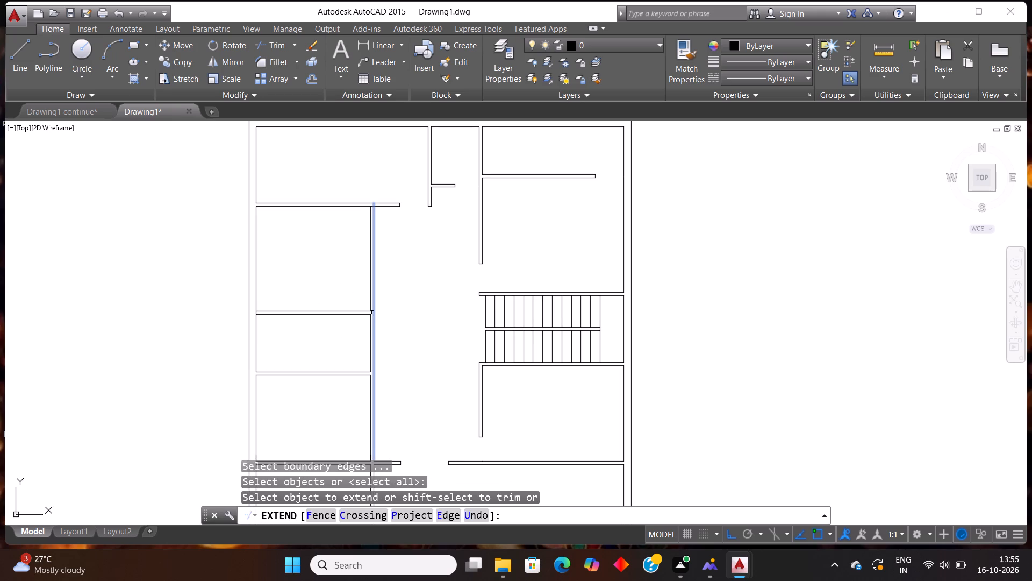
scroll(372, 310, "up", 1)
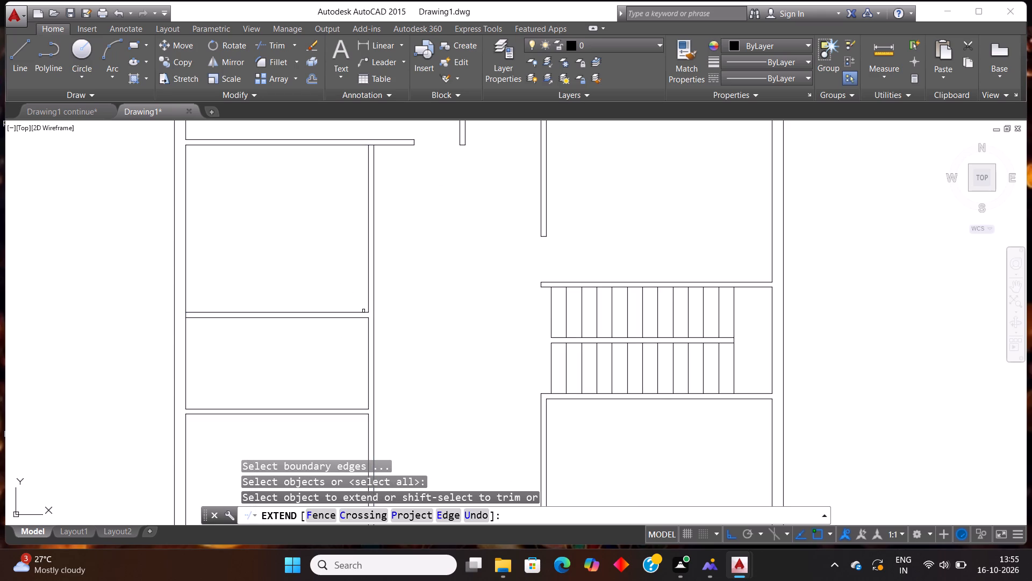
left_click(364, 313)
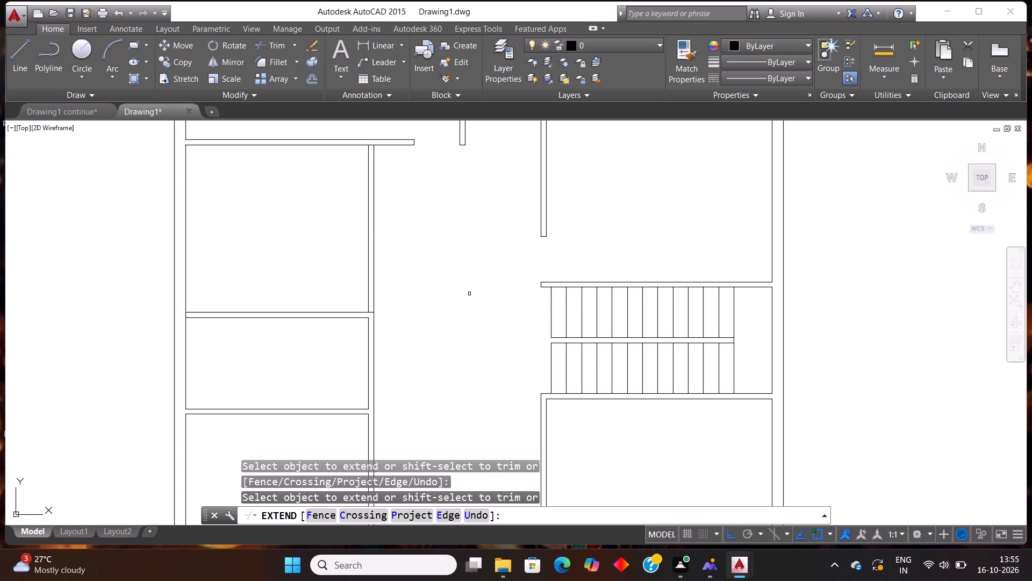
key("Escape")
Offset the extended bottom line of the second left-hand room from the top upward by 3' to mark its door.
type("off")
key("Return")
type("3'")
key("Return")
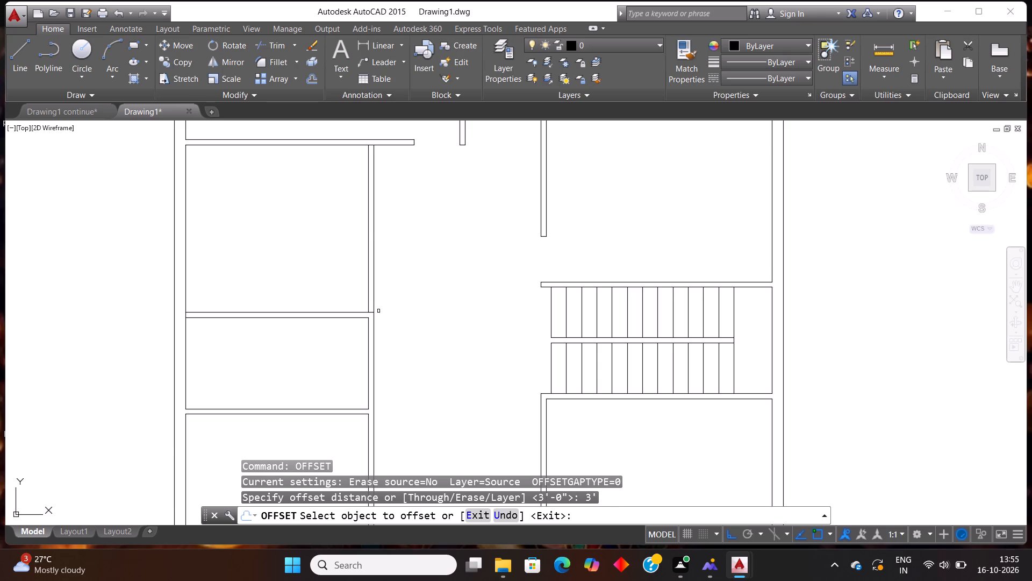
left_click(359, 313)
left_click(347, 245)
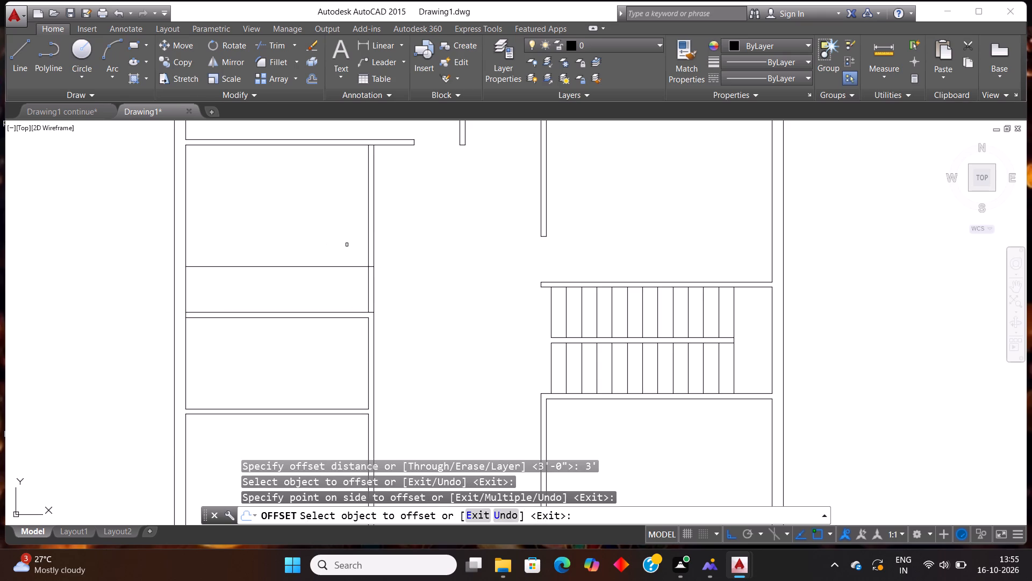
key("Escape")
Trim the second left-hand room's right wall lines between the two door markers, and the 3' offset line inside the room.
type("tr")
key("Return")
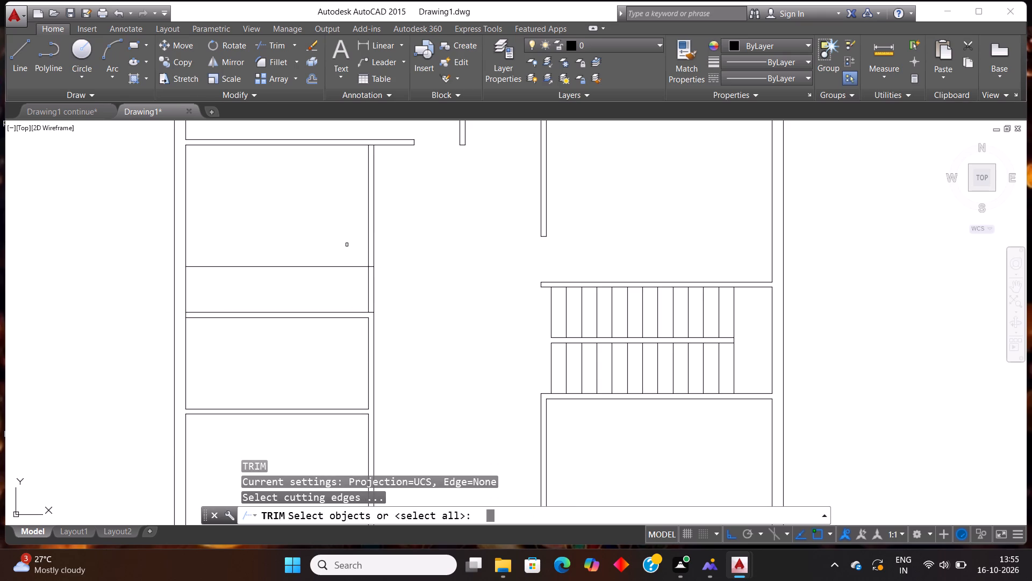
key("Return")
left_click(357, 289)
left_click(390, 282)
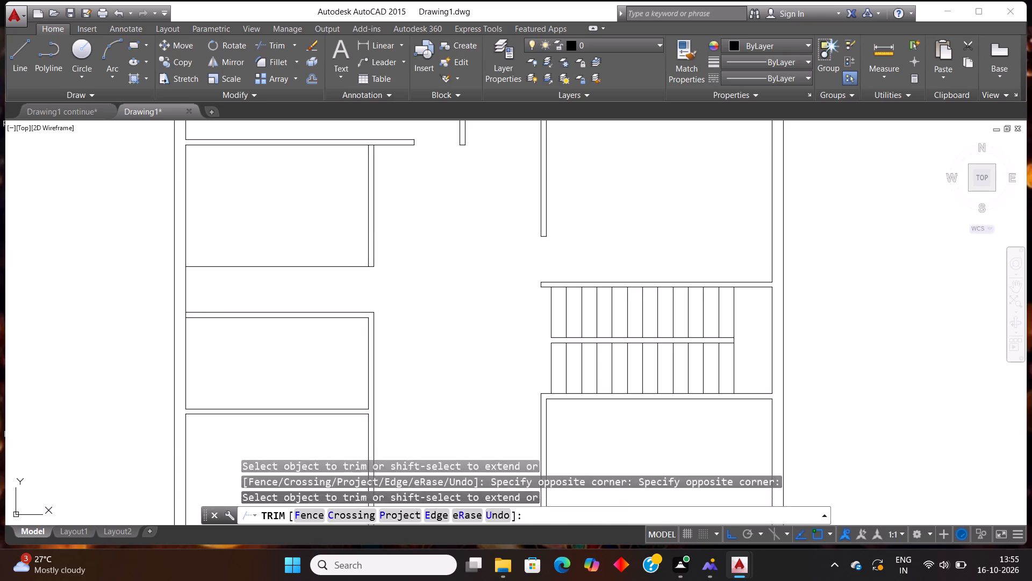
left_click(331, 280)
left_click(305, 237)
scroll(304, 246, "down", 3)
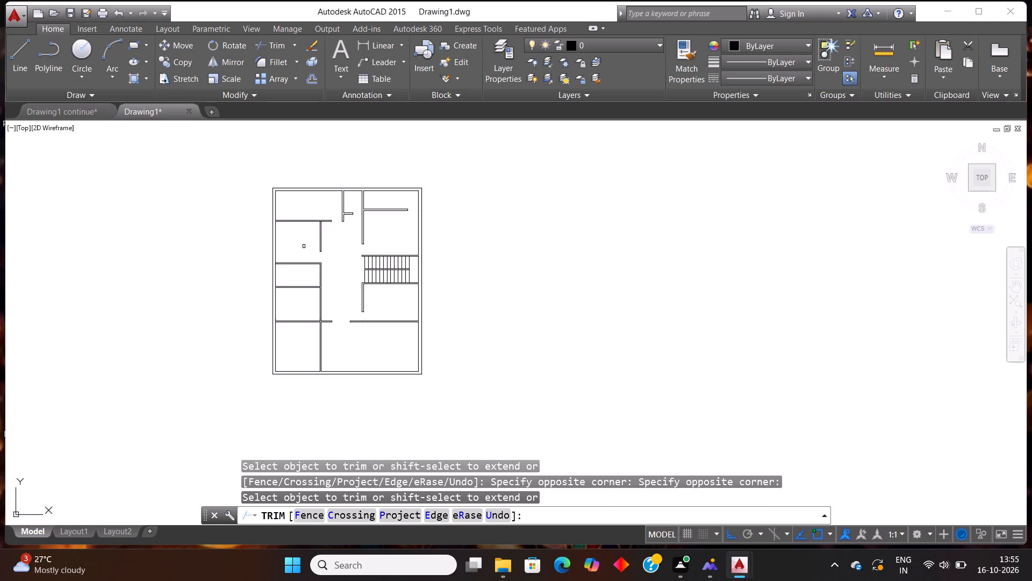
scroll(282, 270, "up", 1)
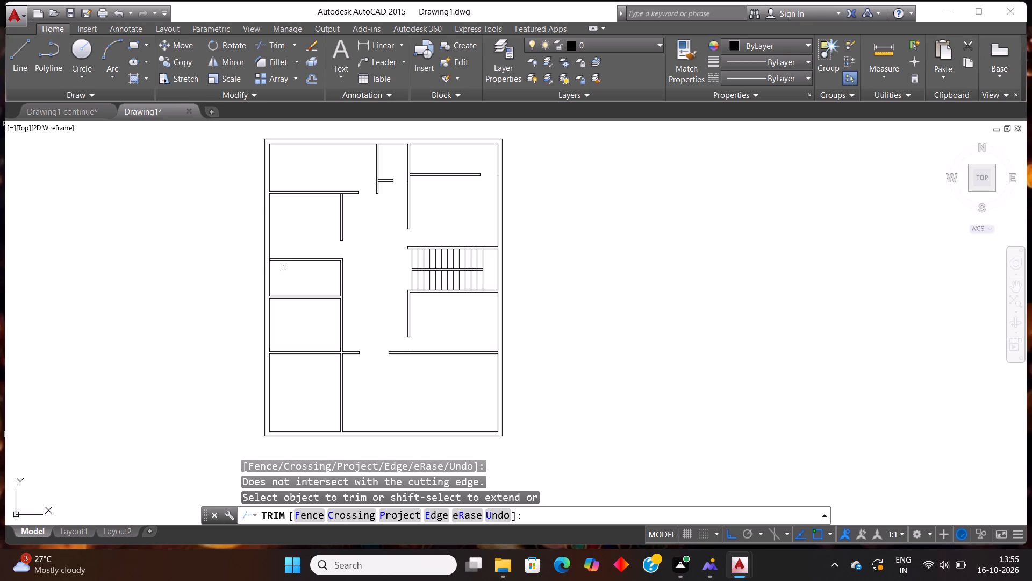
key("Escape")
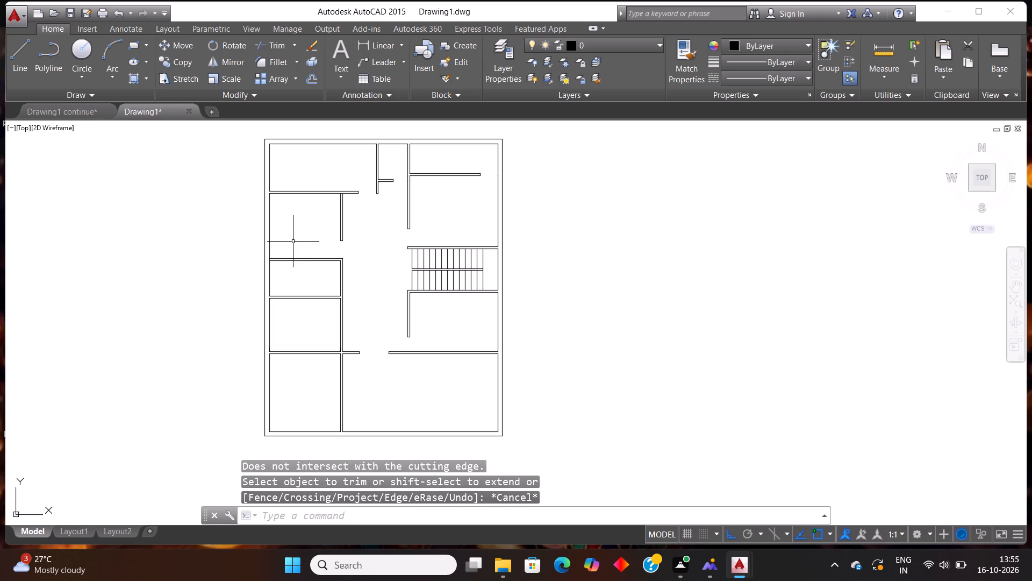
Offset the left outer wall's inner line rightward by 2'6" to mark the door between the second and third left-hand rooms.
type("off")
key("Return")
type("2'6\"")
key("Return")
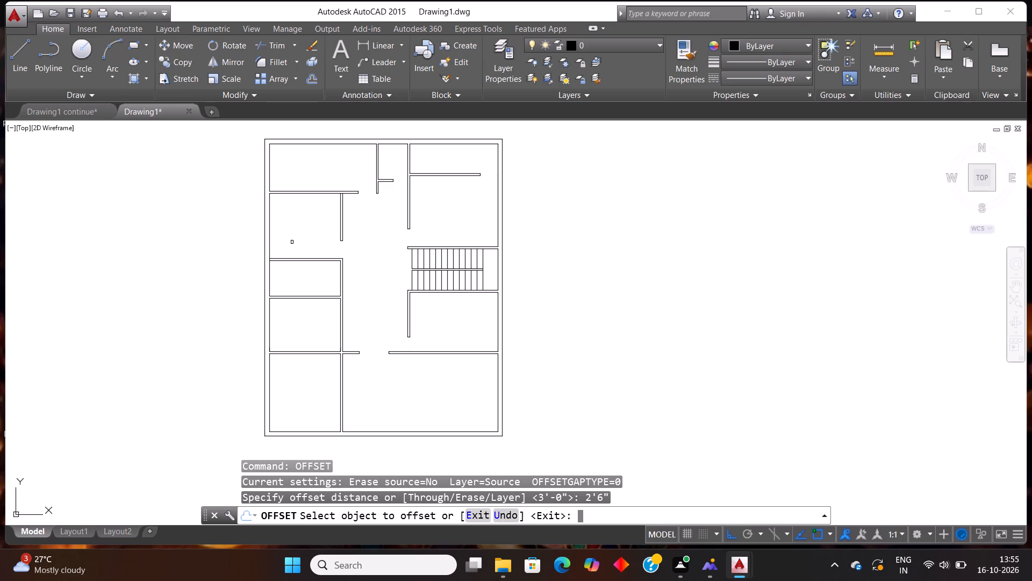
left_click(270, 282)
left_click(301, 277)
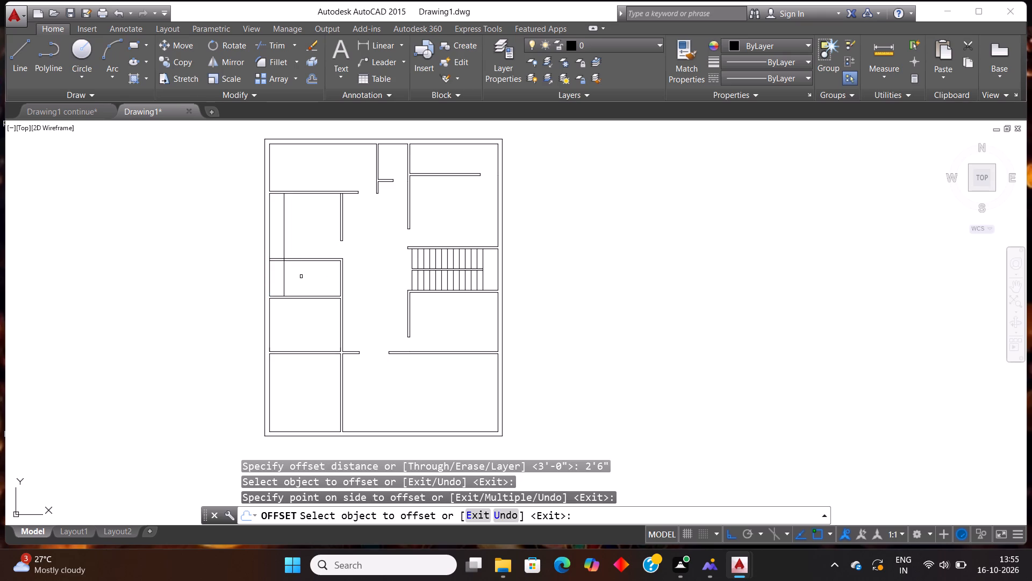
key("Escape")
Trim the third left-hand room's top wall lines between outer wall and marker, and the 2'6" offset line inside both adjoining rooms.
type("tr")
key("Return")
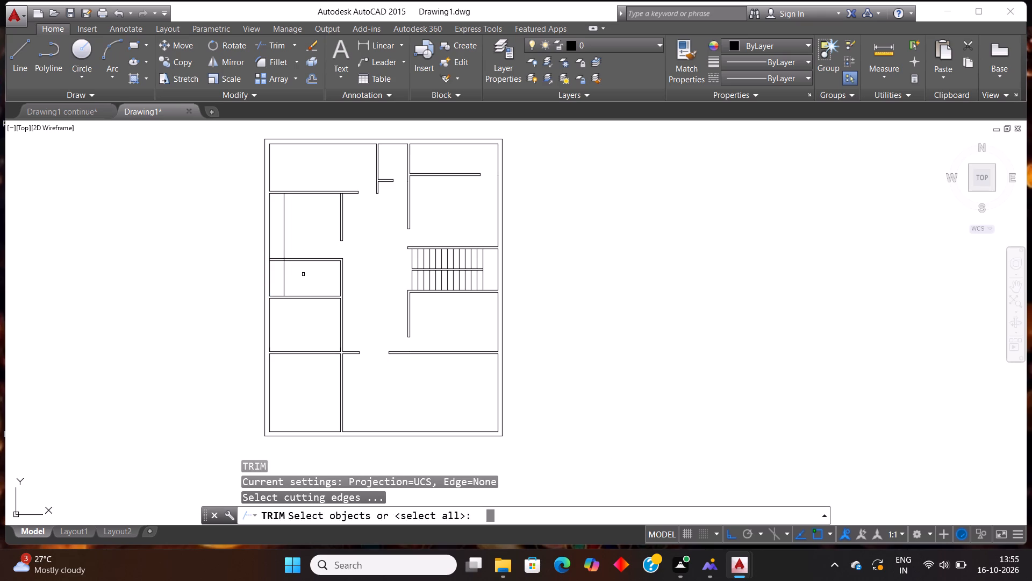
key("Return")
left_click(275, 270)
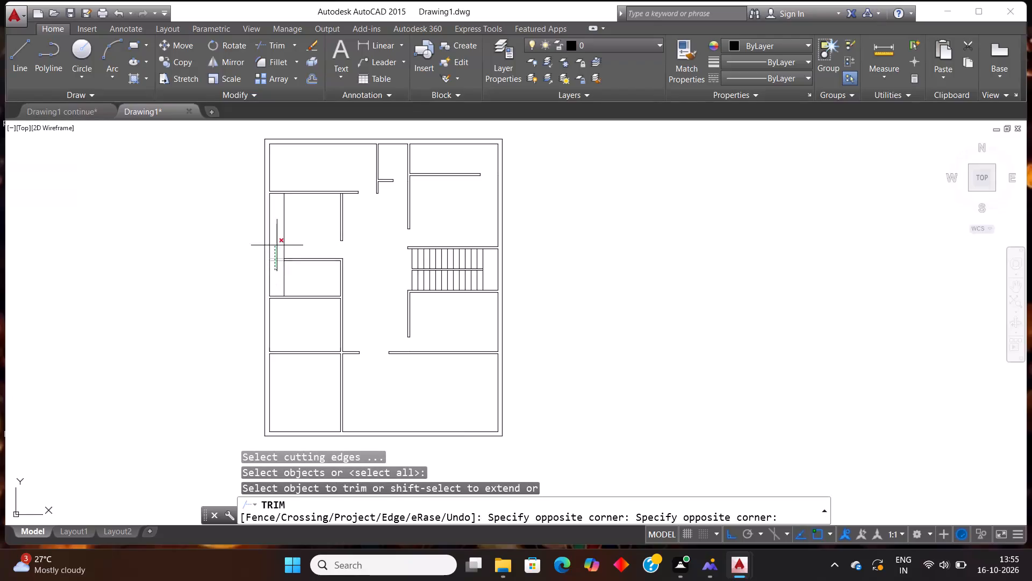
left_click(277, 242)
left_click(276, 224)
left_click(314, 233)
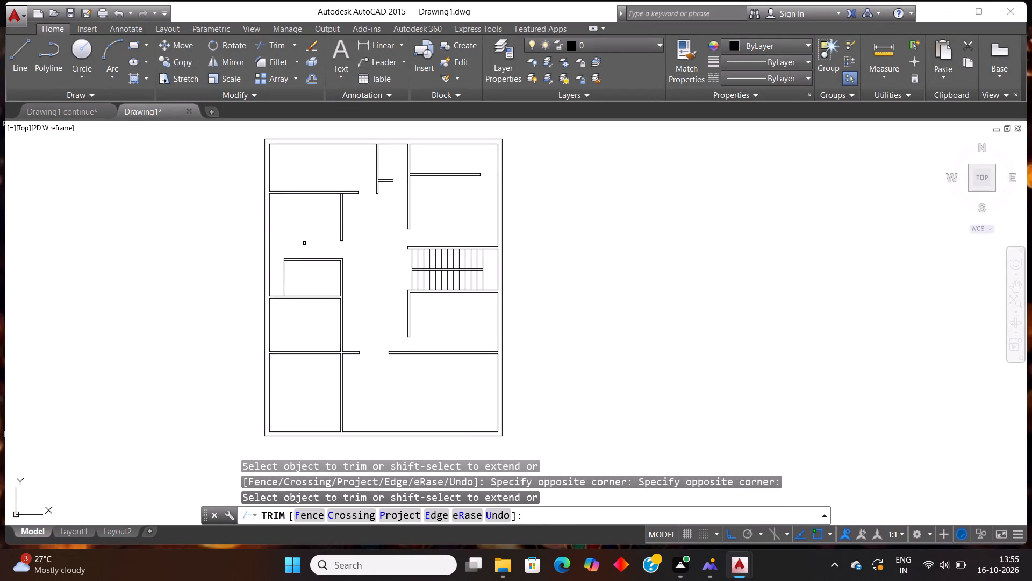
left_click(288, 277)
left_click(282, 280)
scroll(283, 279, "down", 2)
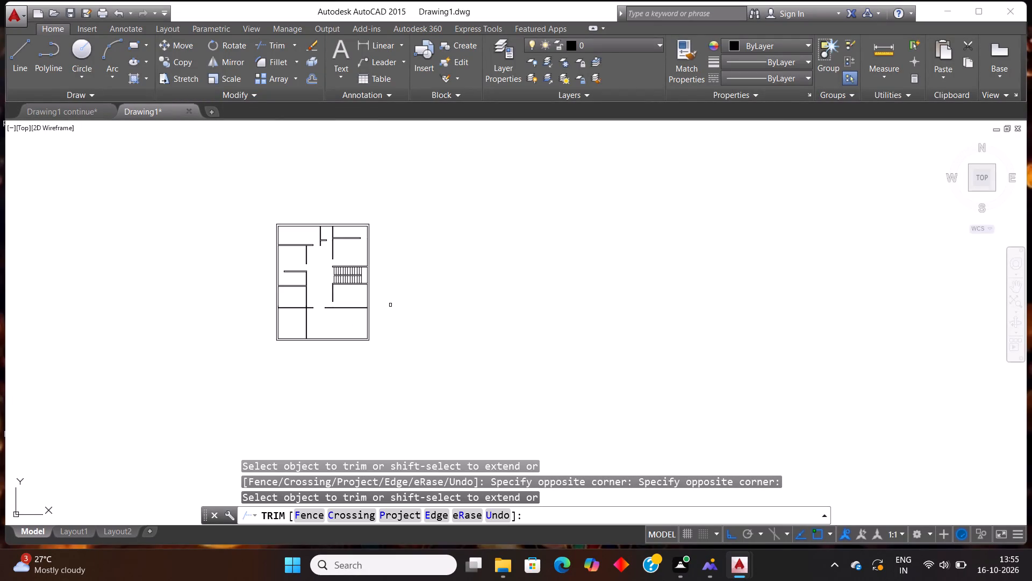
key("Escape")
Extend the top inner line of the fourth left-hand room from the top across its right wall to the corridor face.
scroll(310, 250, "up", 1)
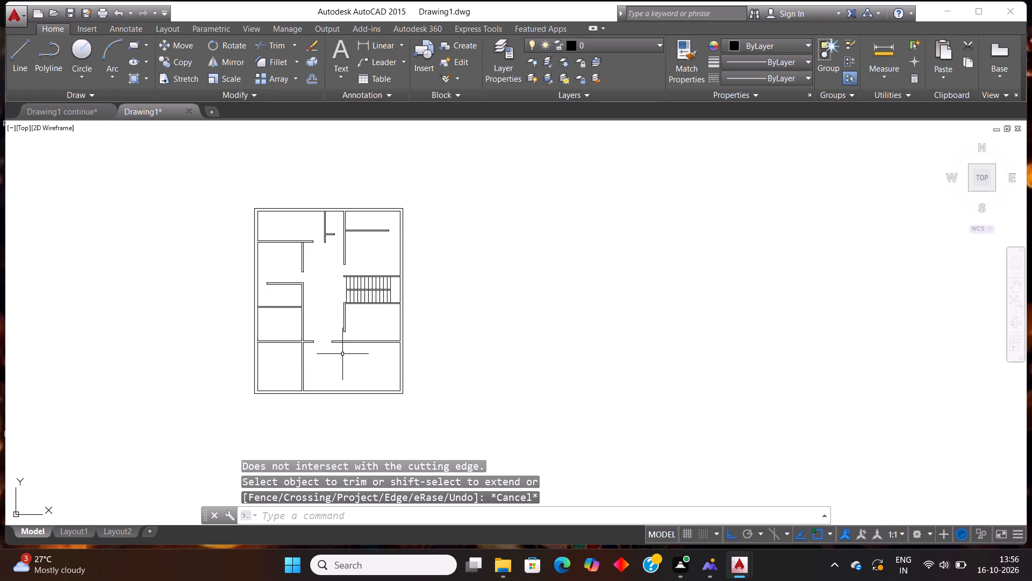
scroll(274, 365, "up", 1)
scroll(275, 362, "down", 1)
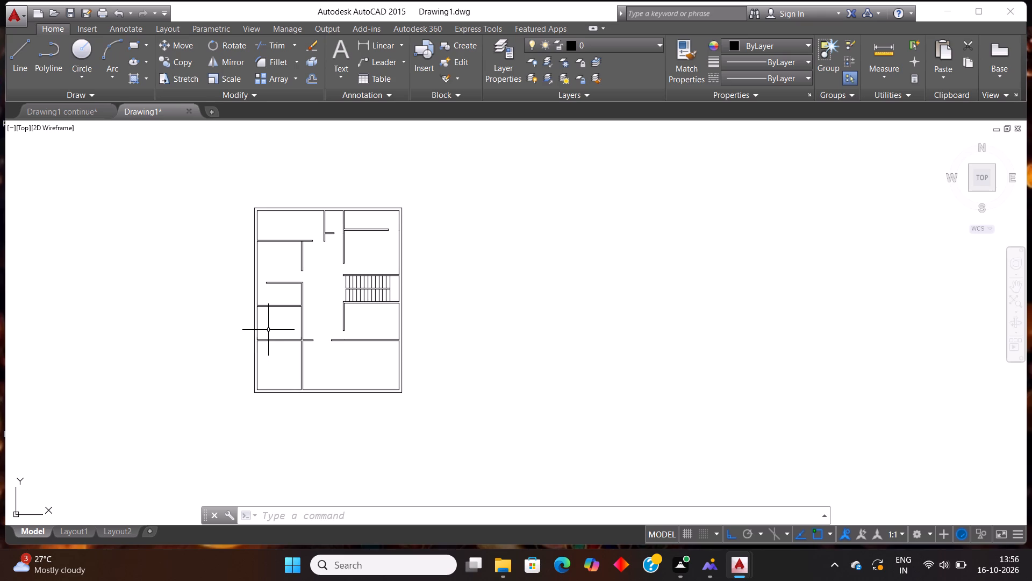
scroll(270, 358, "up", 2)
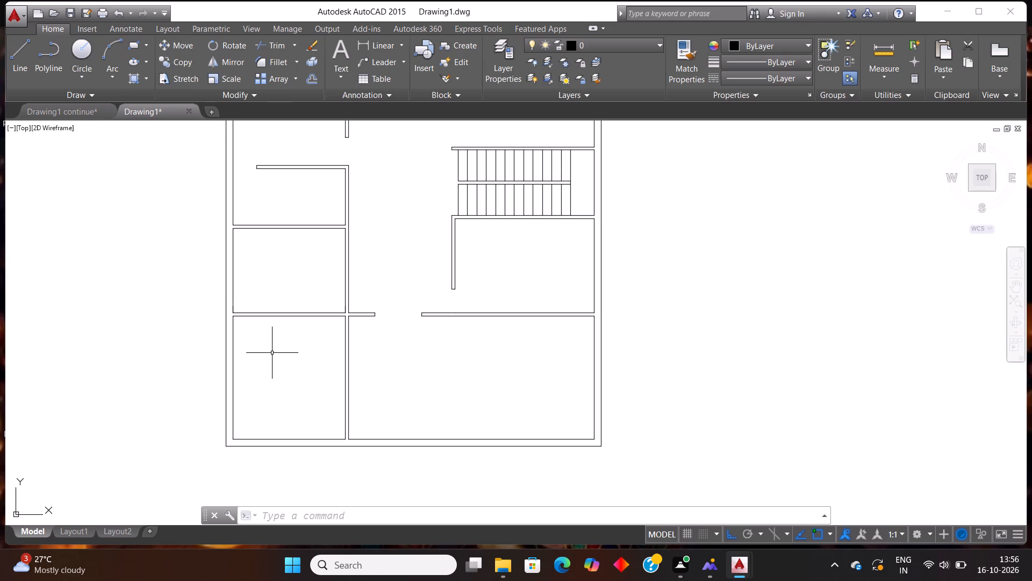
key("Escape")
type("ex")
key("Return")
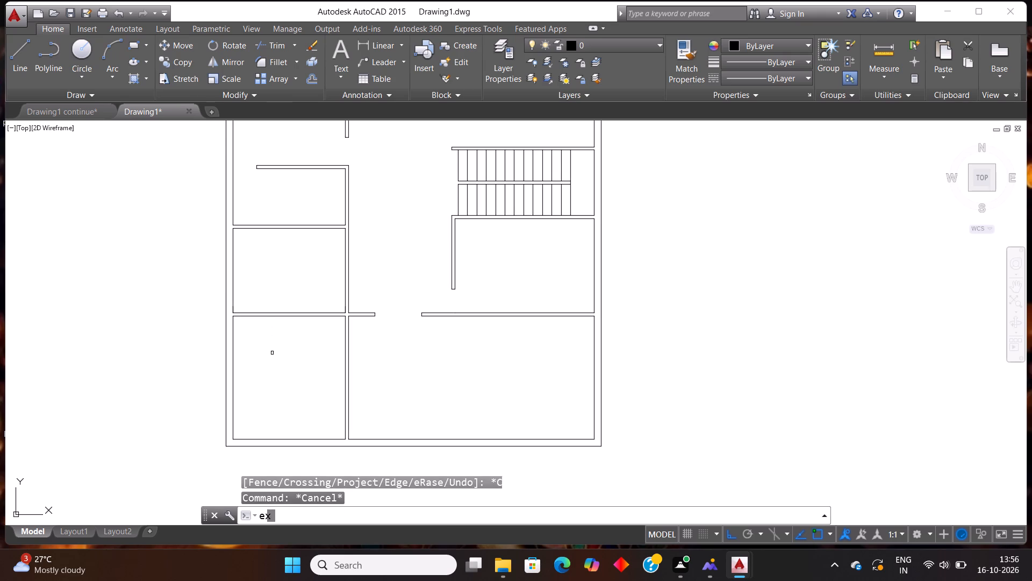
key("Return")
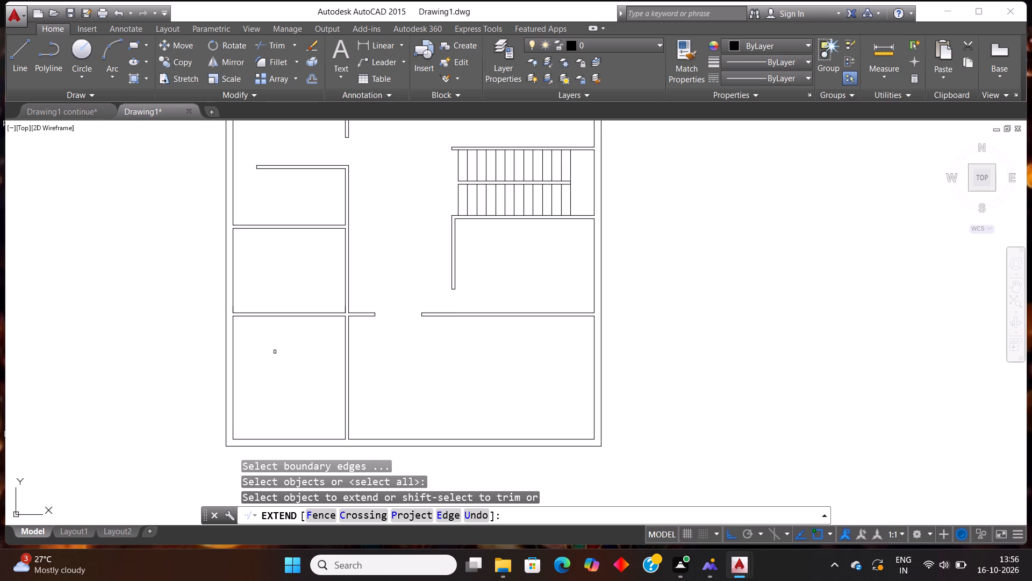
left_click(339, 229)
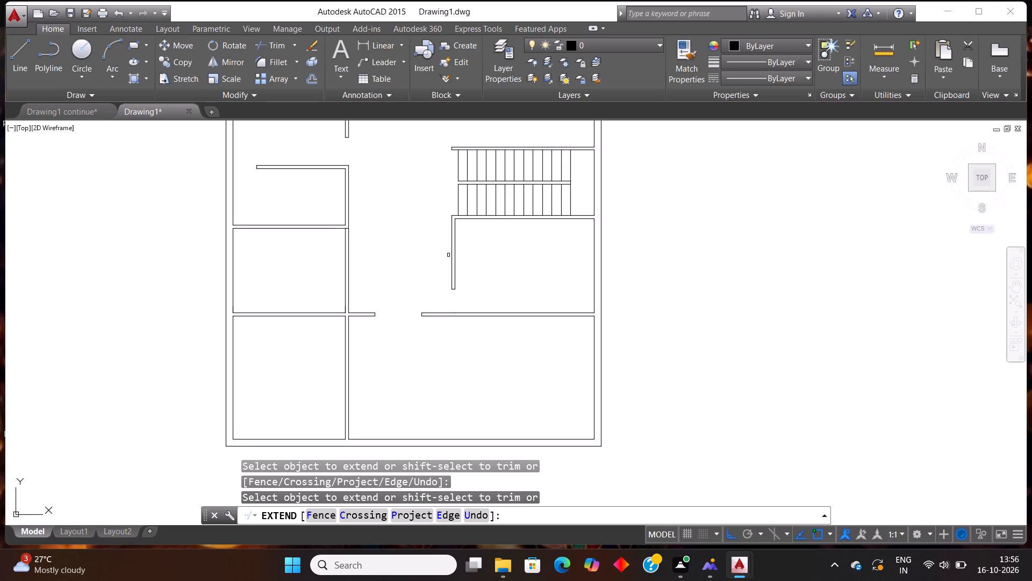
key("Escape")
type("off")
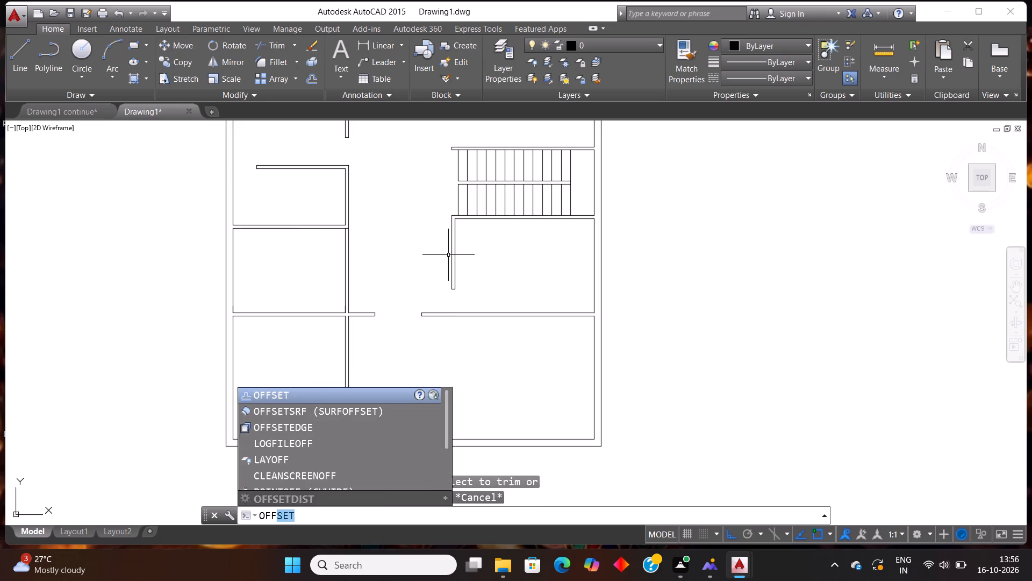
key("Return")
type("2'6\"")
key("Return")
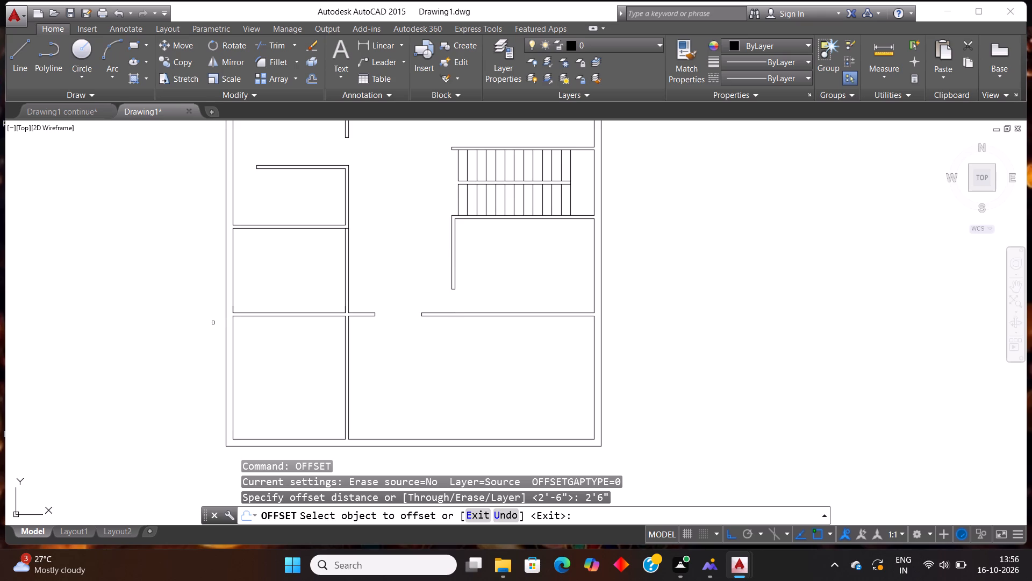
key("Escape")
Offset the extended top line of the fourth left-hand room from the top downward by 2'6" to mark its door.
type("off")
key("Return")
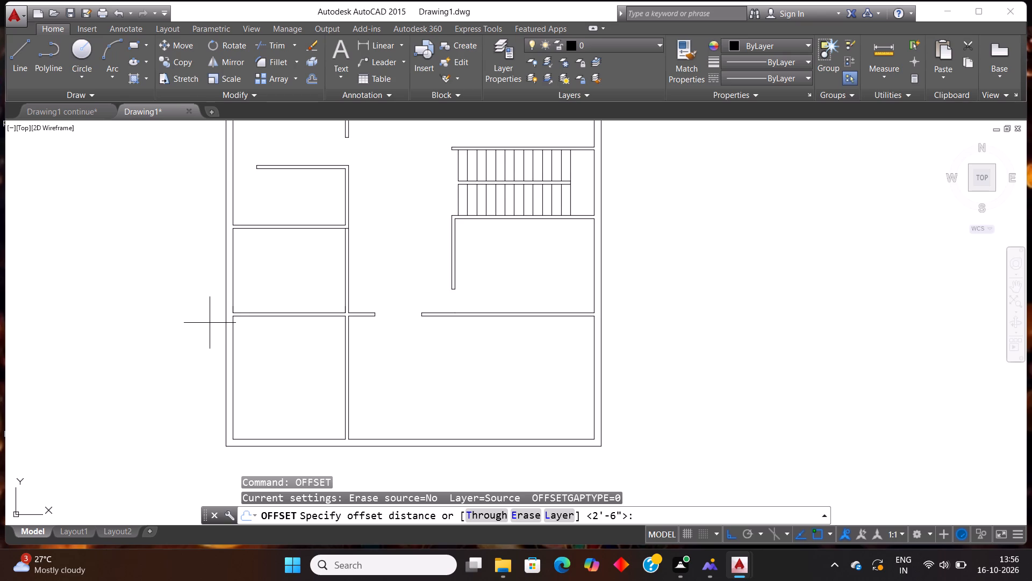
type("2'6\"")
key("Return")
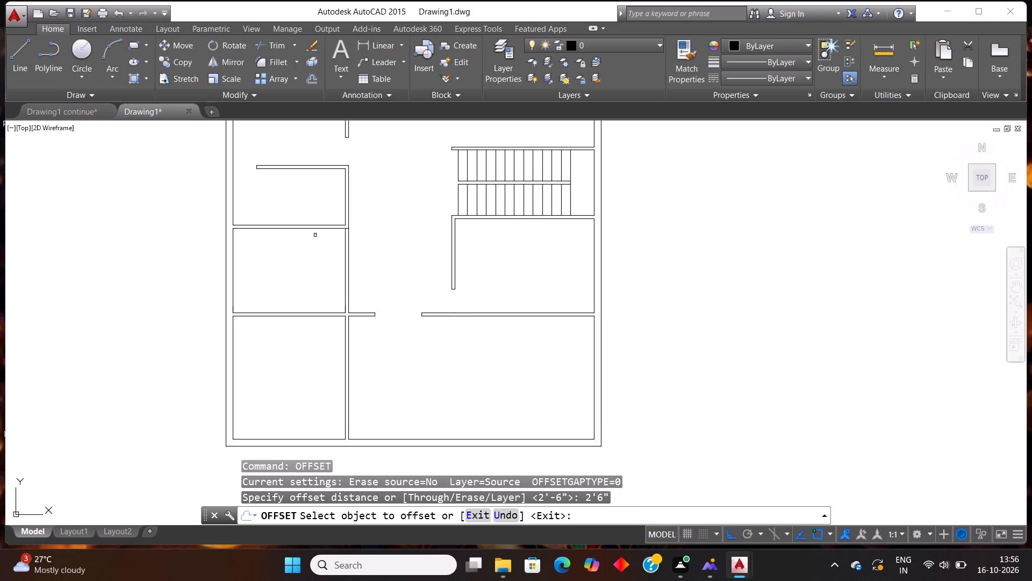
left_click(335, 229)
left_click(328, 290)
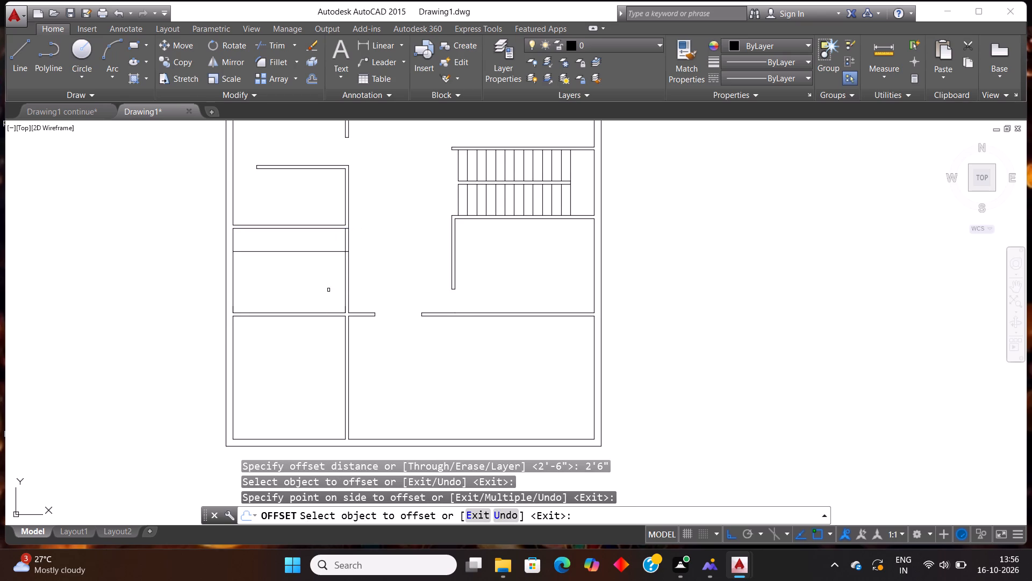
key("Escape")
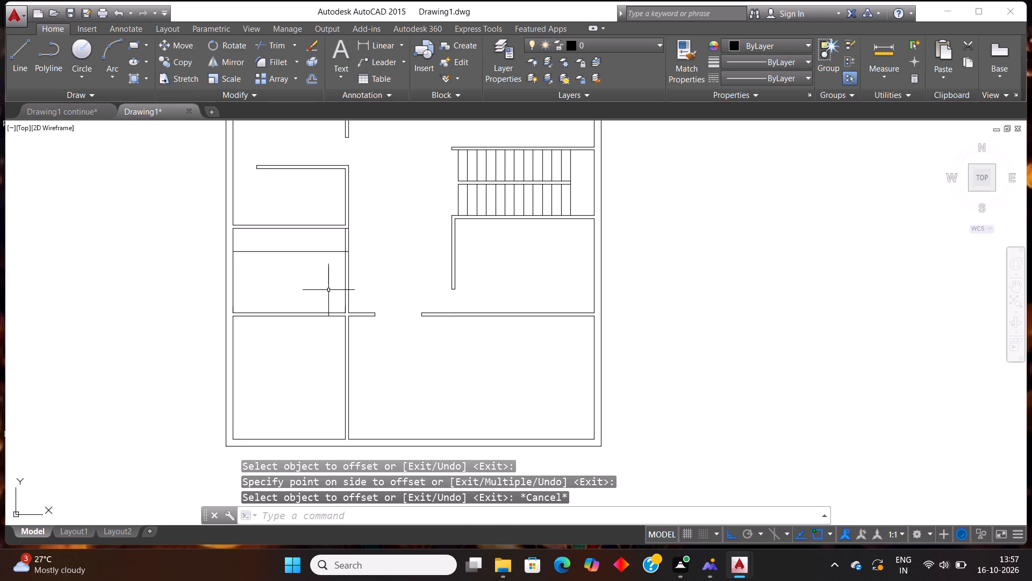
Trim the fourth left-hand room's right wall lines between the two door markers, and the 2'6" offset line inside the room.
type("tr")
key("Return")
key("Return")
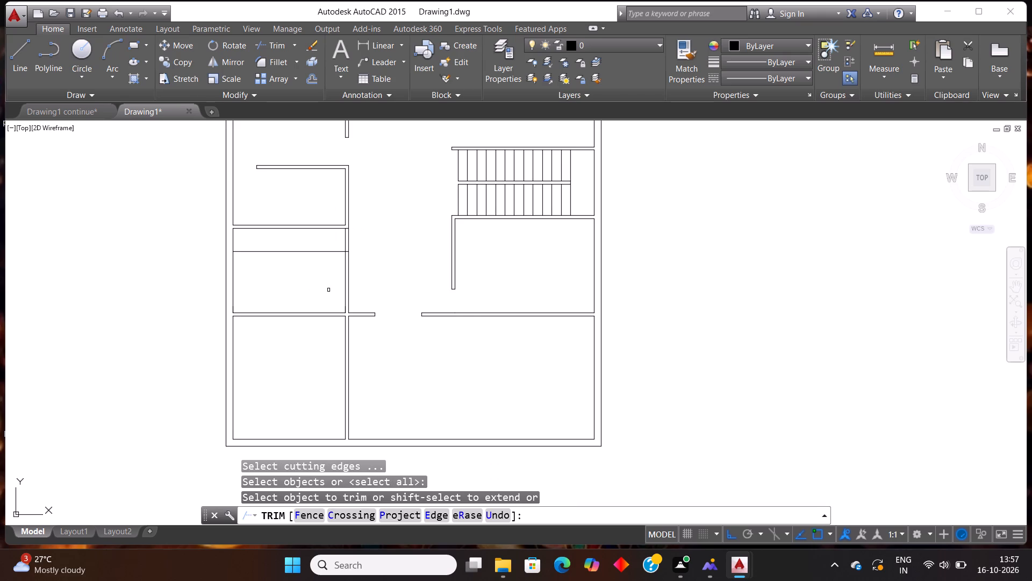
left_click(336, 240)
left_click(367, 240)
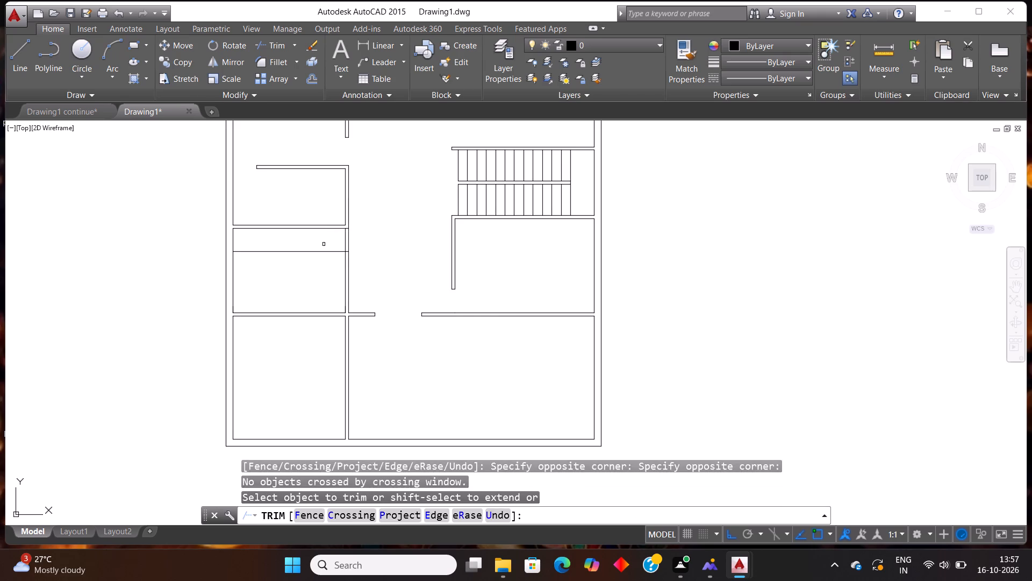
left_click(324, 244)
left_click(365, 239)
left_click_drag(328, 240, 323, 249)
left_click(310, 268)
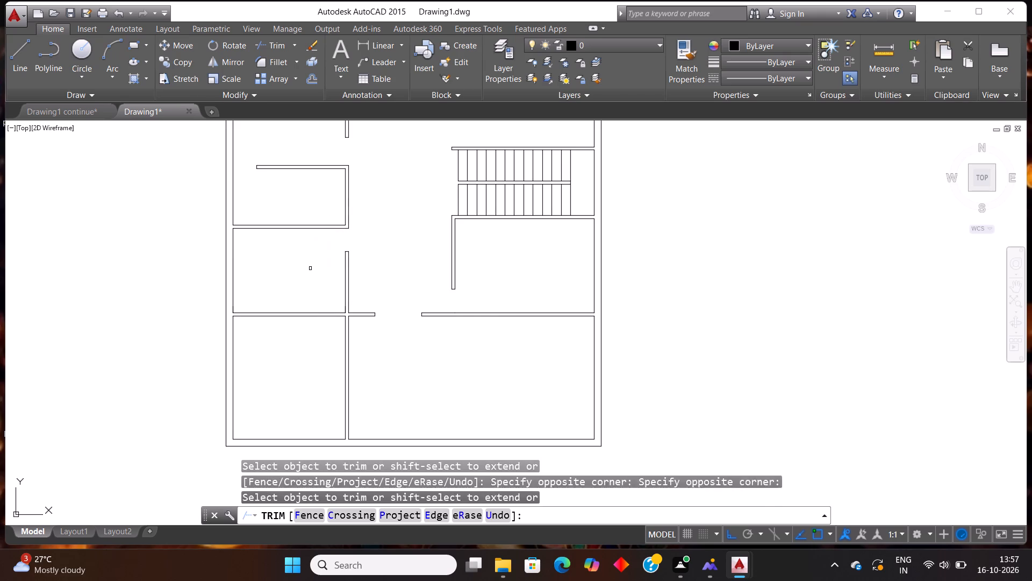
scroll(318, 316, "down", 2)
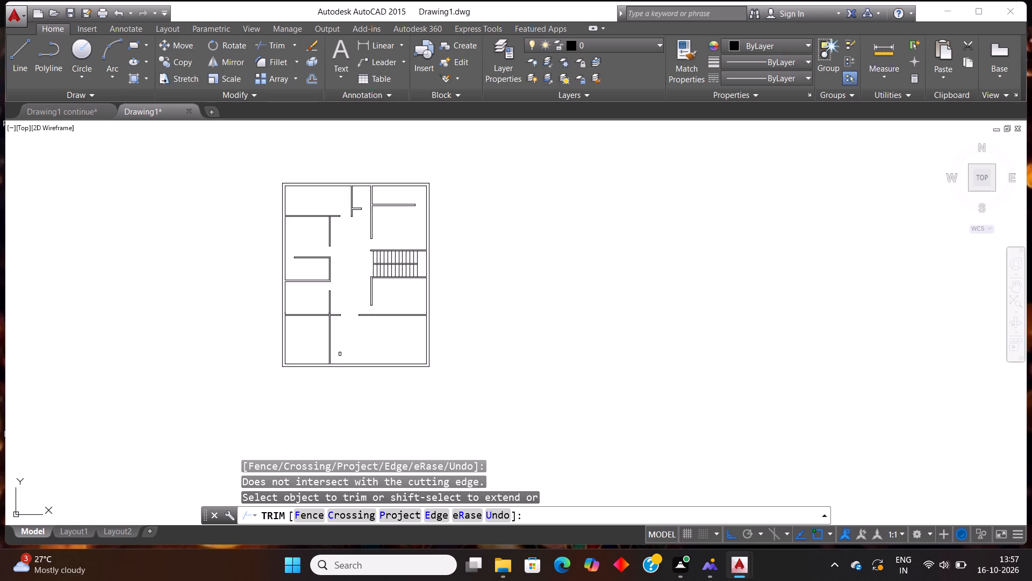
key("Escape")
Extend the top inner line of the bottom-left room across its right wall to the wall's far face.
type("ex")
key("Return")
key("Return")
scroll(324, 330, "up", 2)
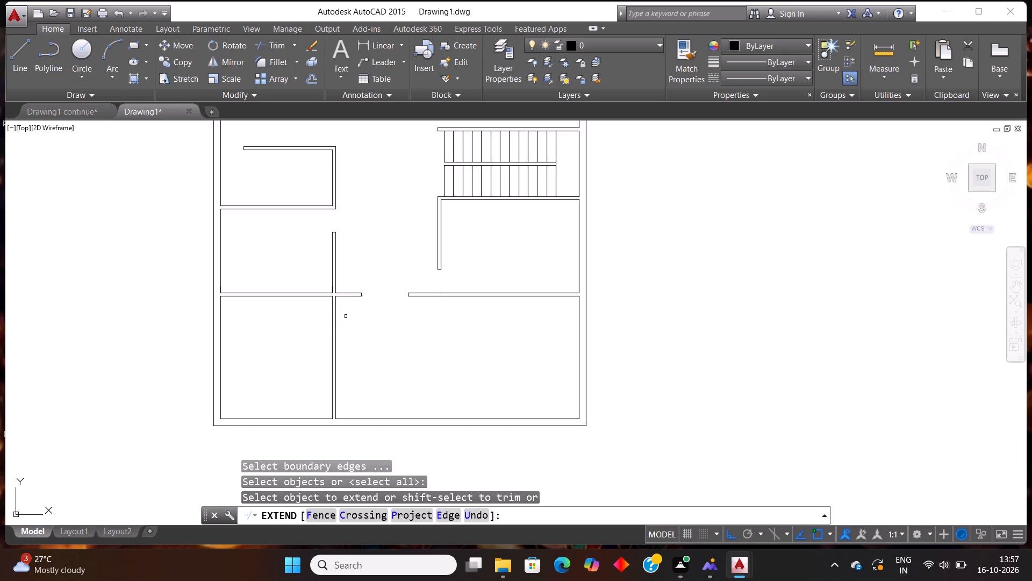
scroll(346, 316, "up", 2)
left_click(302, 266)
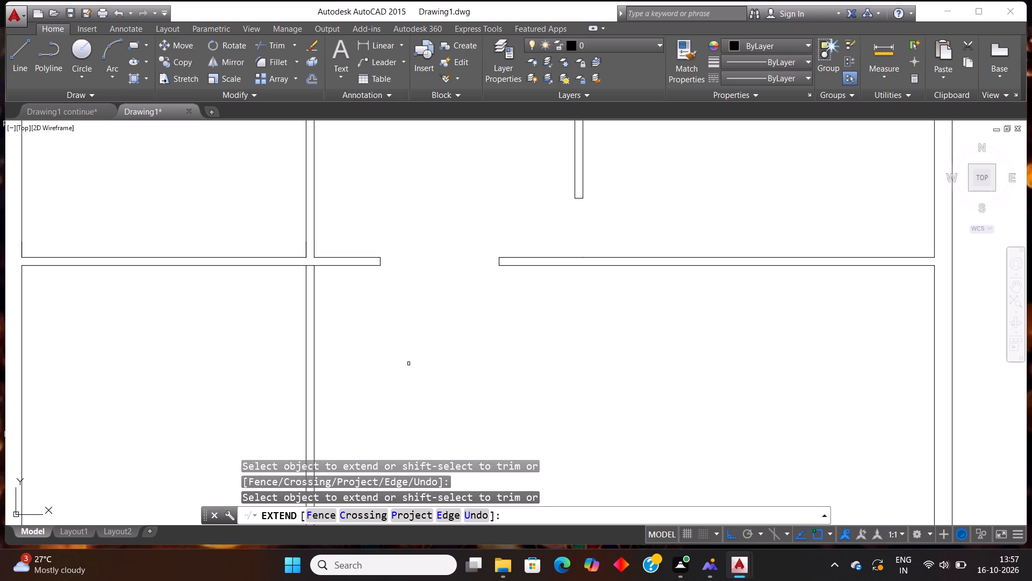
key("Escape")
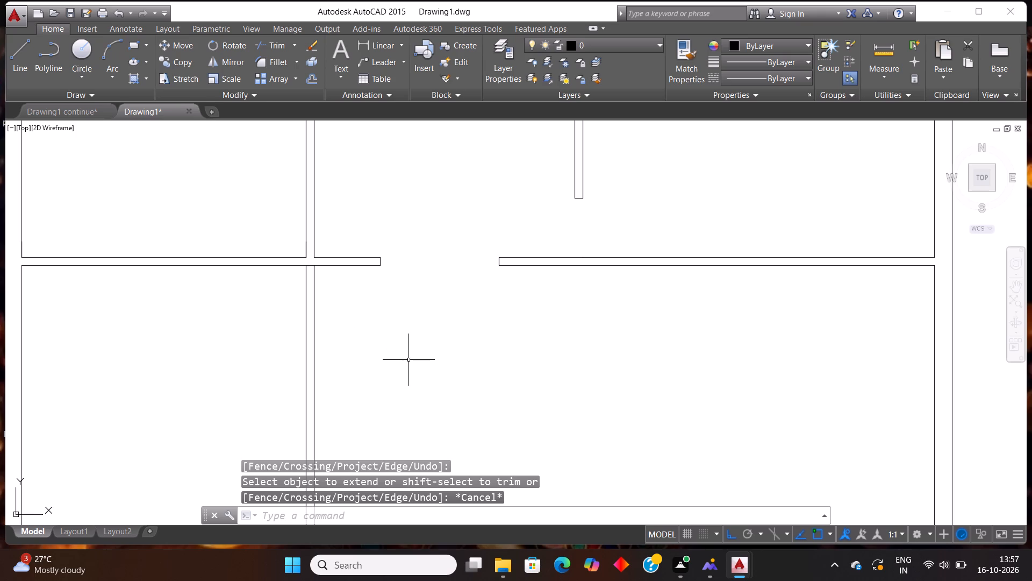
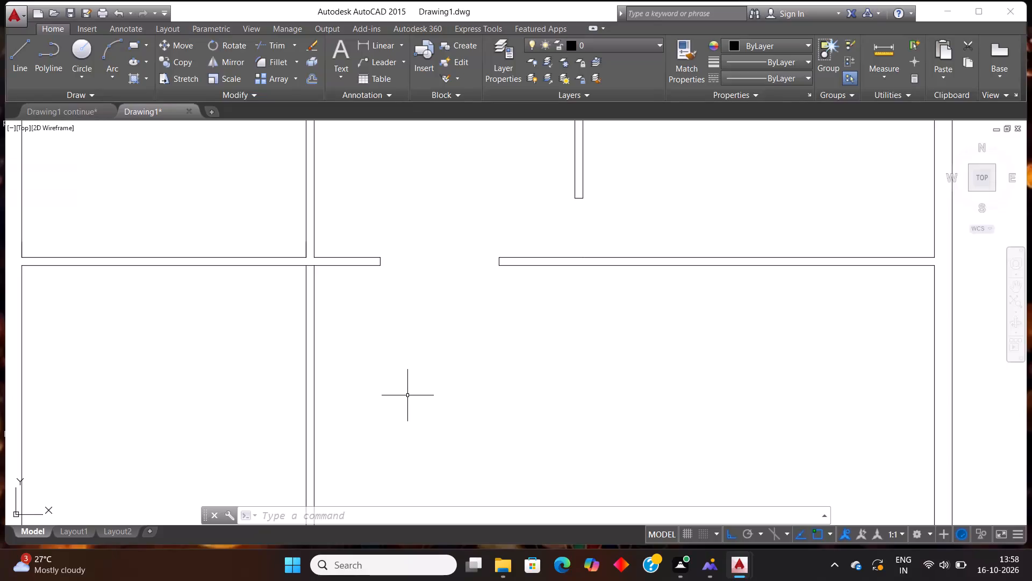
Offset the extended top inner line of the bottom-left room downward by 3' to mark its door.
scroll(339, 293, "down", 2)
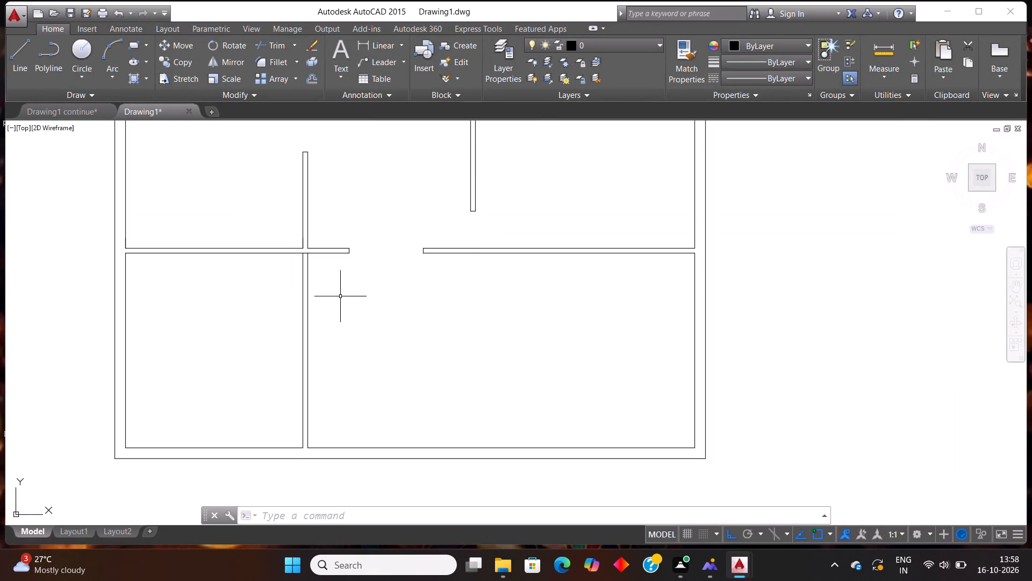
scroll(338, 321, "down", 2)
scroll(298, 279, "up", 1)
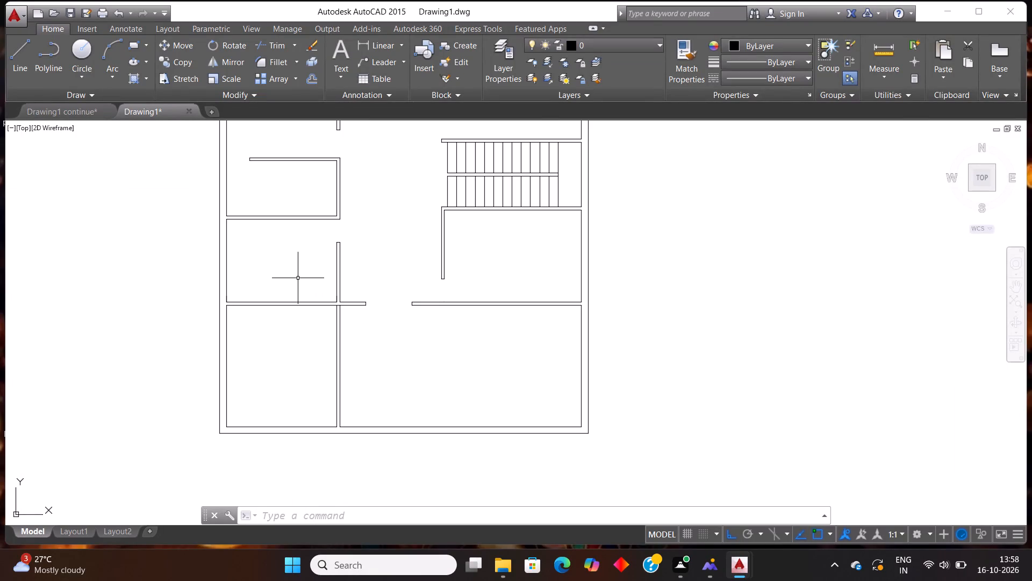
type("off")
key("Return")
key("2")
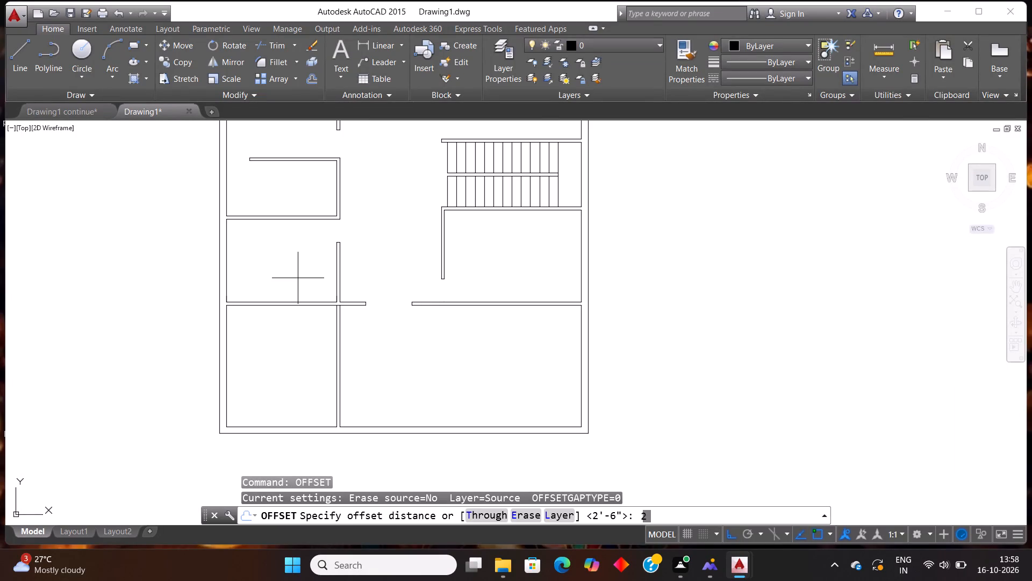
key("BackSpace")
type("3'")
key("Return")
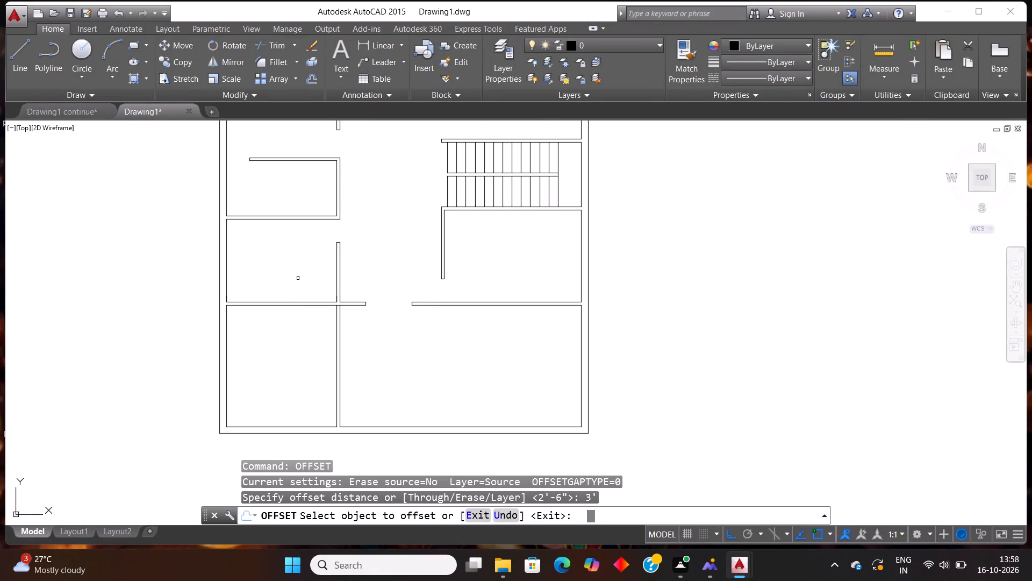
left_click(312, 306)
left_click(320, 348)
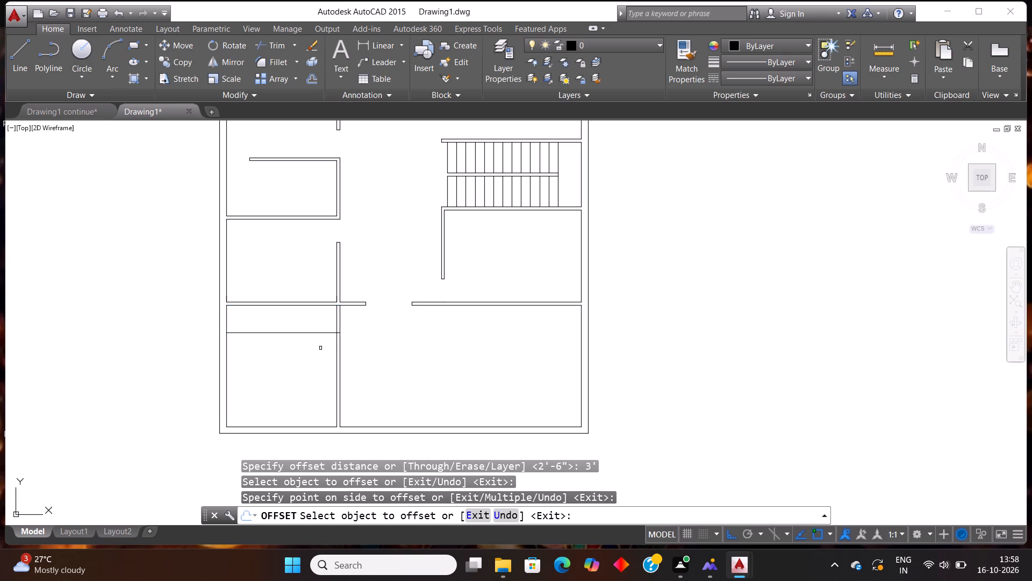
key("Escape")
Trim the 3' offset line inside the bottom-left room and that room's right wall lines between the two door markers.
type("tr")
key("Return")
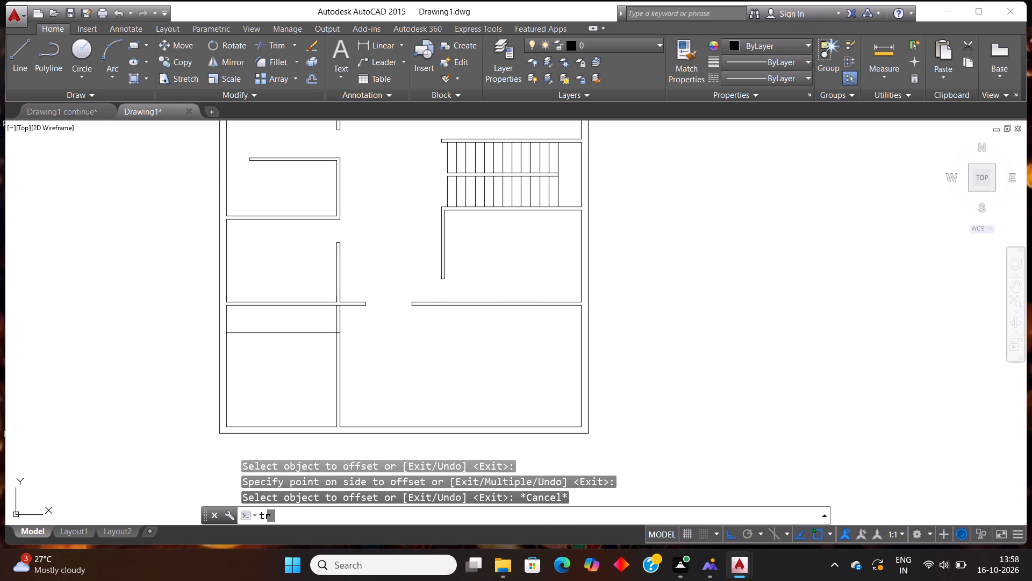
key("Return")
left_click(316, 343)
left_click(300, 314)
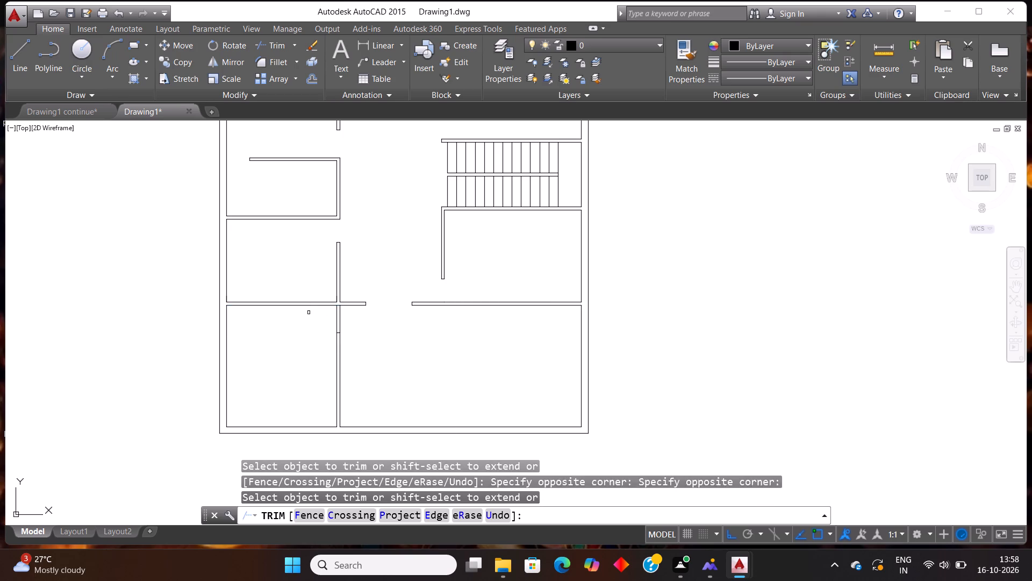
left_click(341, 321)
left_click(335, 321)
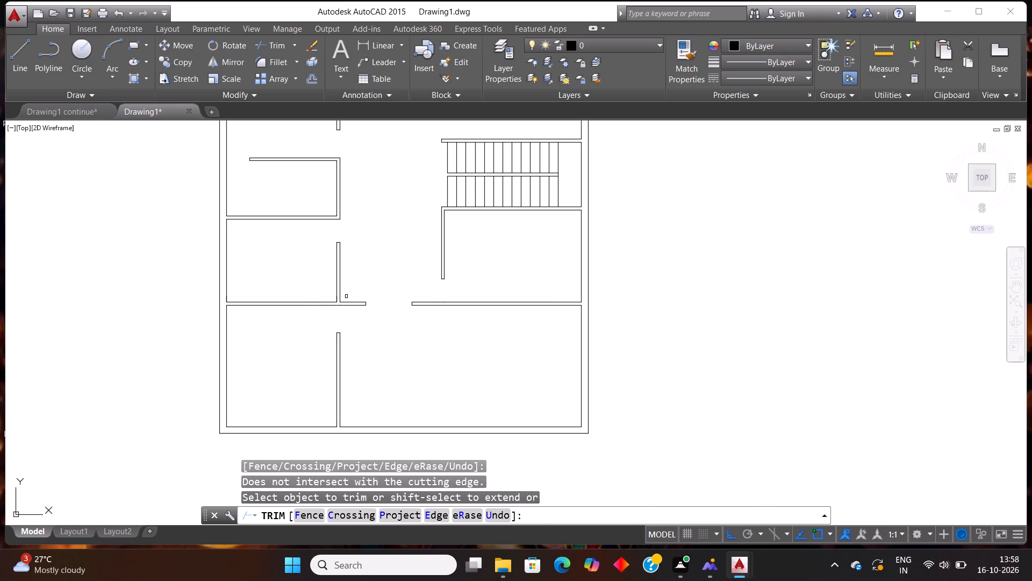
scroll(308, 366, "down", 1)
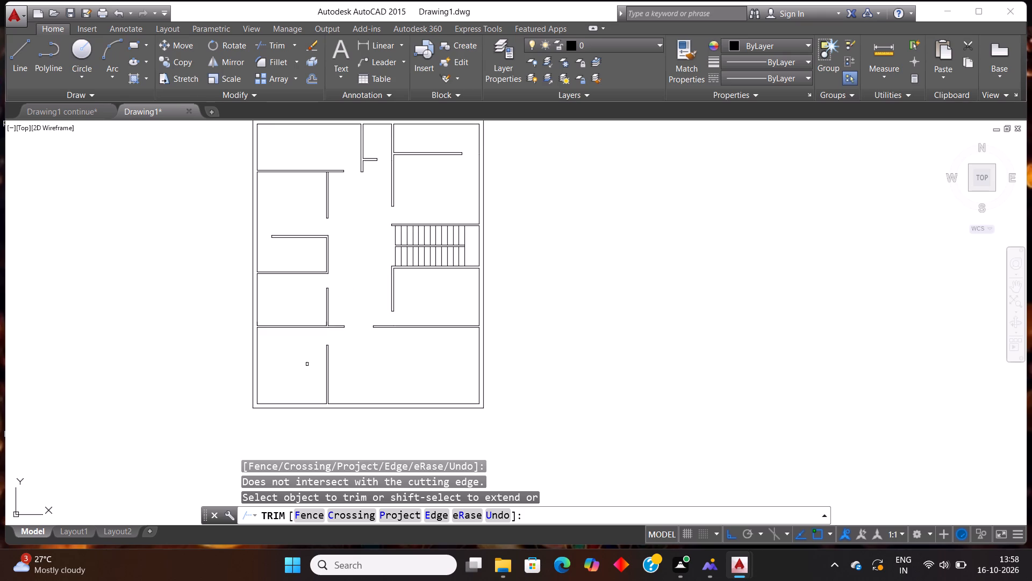
scroll(307, 364, "down", 1)
scroll(276, 357, "up", 1)
scroll(276, 357, "down", 1)
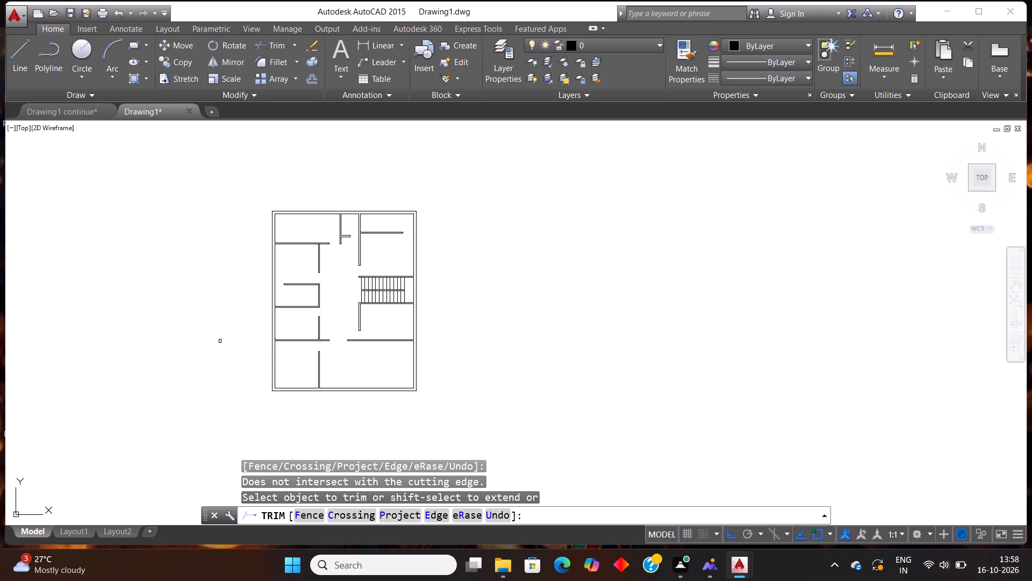
scroll(220, 339, "up", 1)
key("Escape")
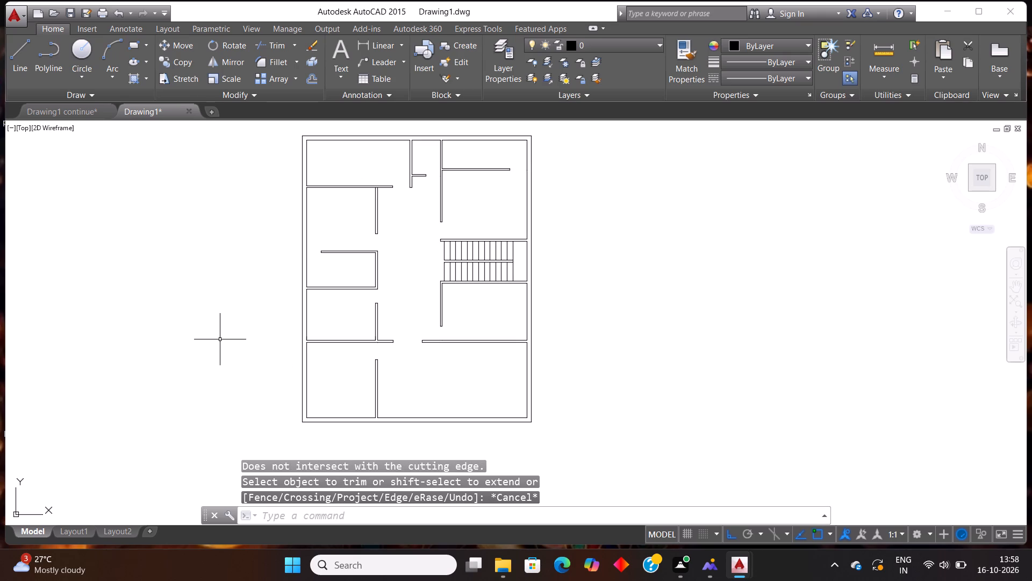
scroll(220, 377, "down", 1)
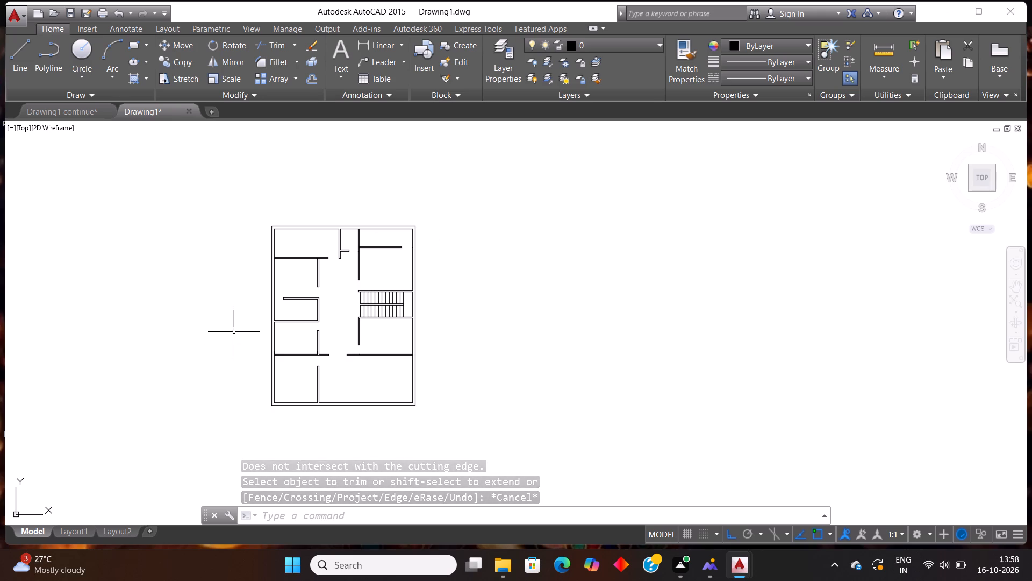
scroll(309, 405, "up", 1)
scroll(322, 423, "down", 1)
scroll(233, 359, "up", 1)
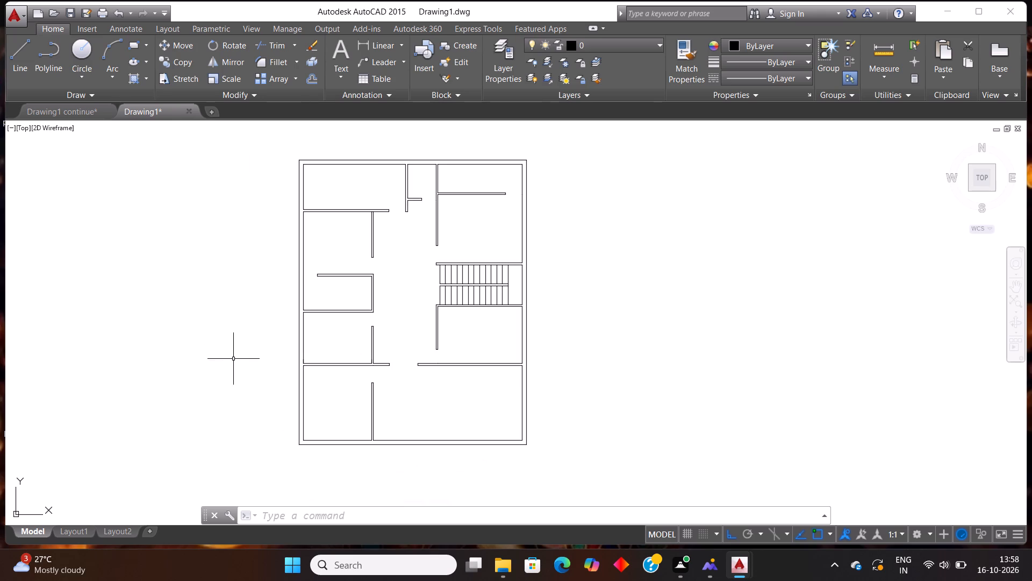
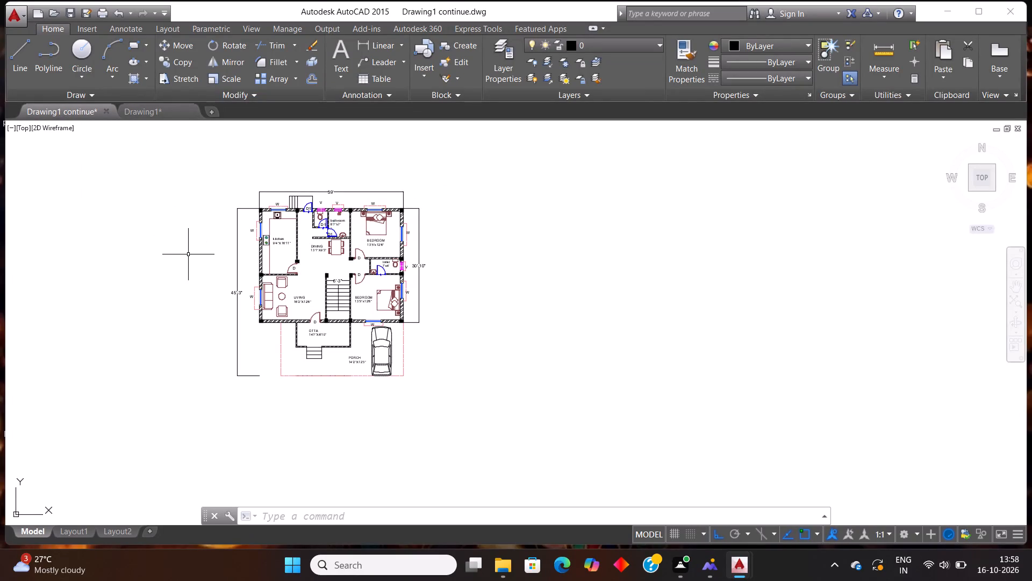
Save the Drawing1 continue drawing.
key("ctrl+s")
Copy the window in the kitchen's left wall from Drawing1 continue and paste it into Drawing1, outside the plan's left wall.
scroll(278, 231, "up", 1)
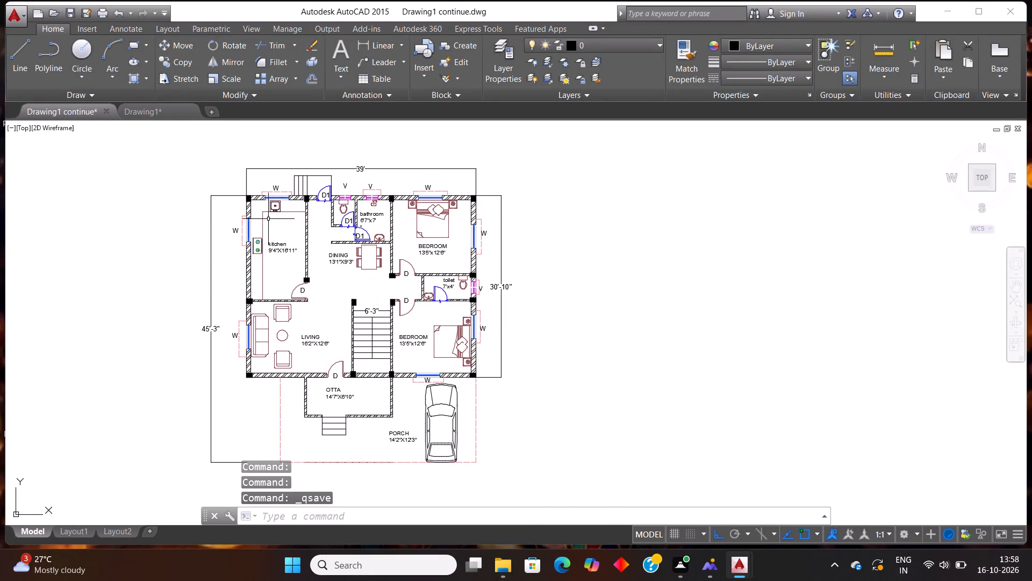
scroll(247, 247, "up", 3)
left_click(270, 206)
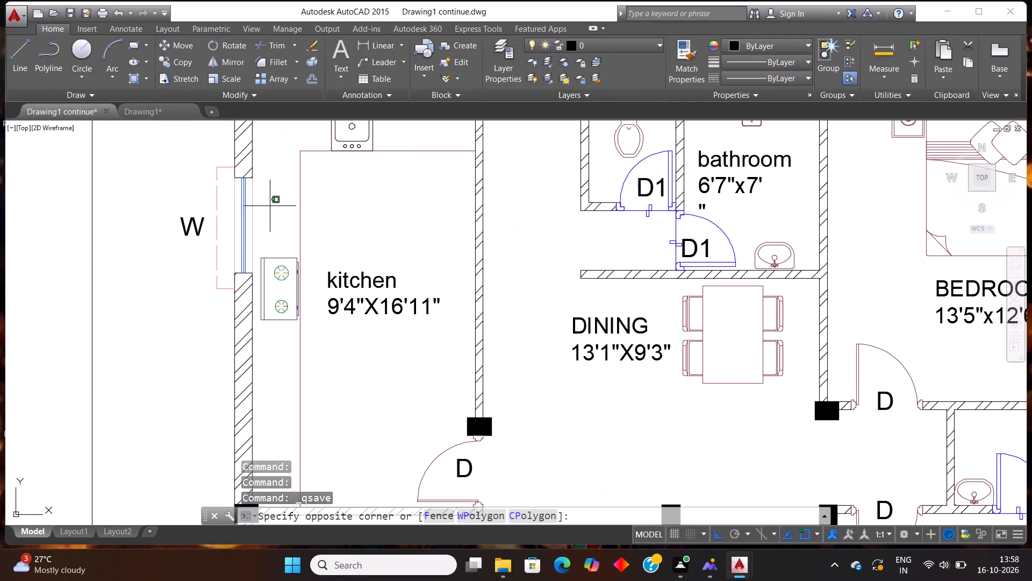
left_click(231, 231)
key("ctrl+c")
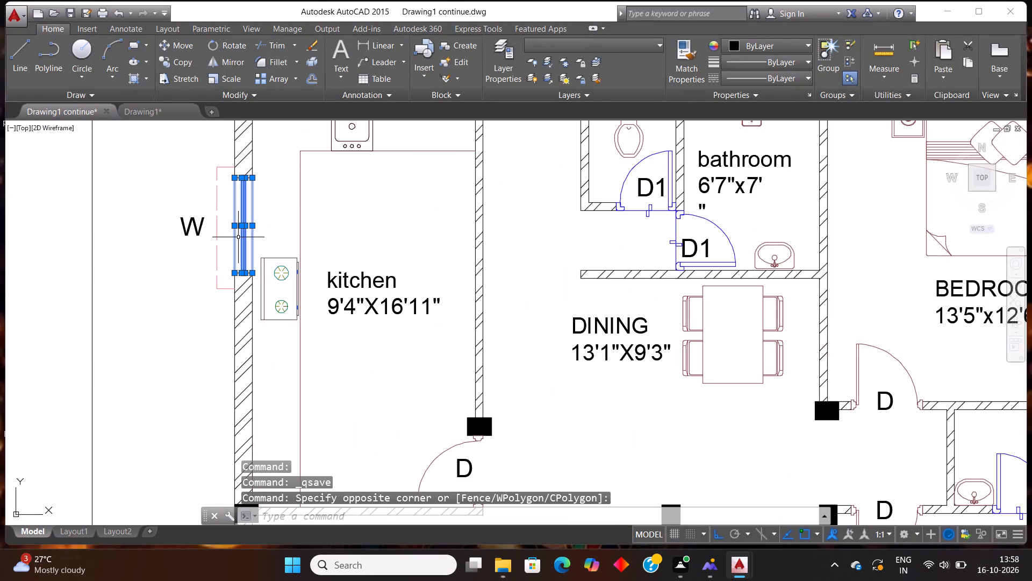
left_click(145, 115)
key("ctrl+v")
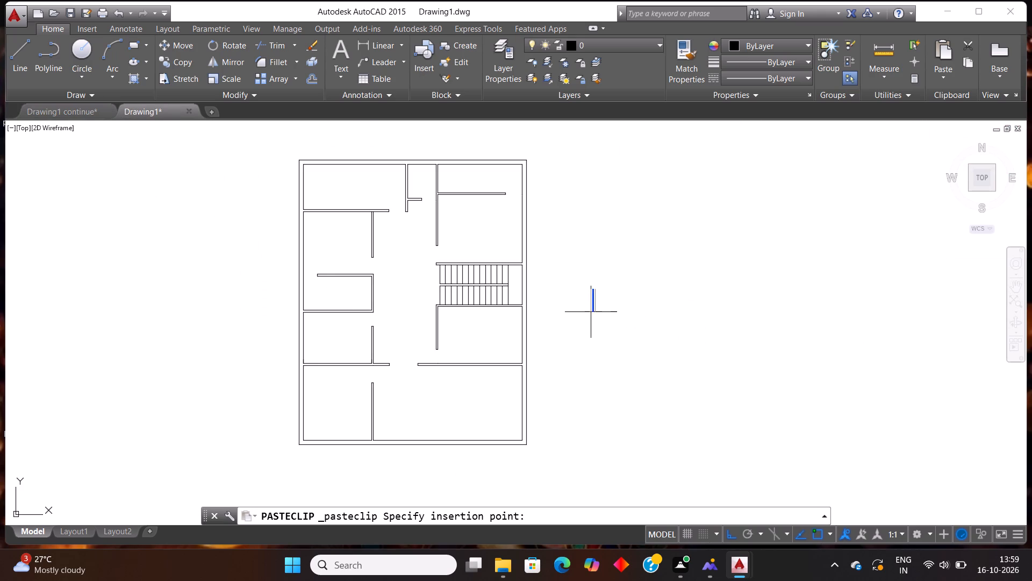
left_click(196, 320)
Copy the pasted window and place a second one below it, left of the plan.
left_click(214, 348)
left_click(140, 239)
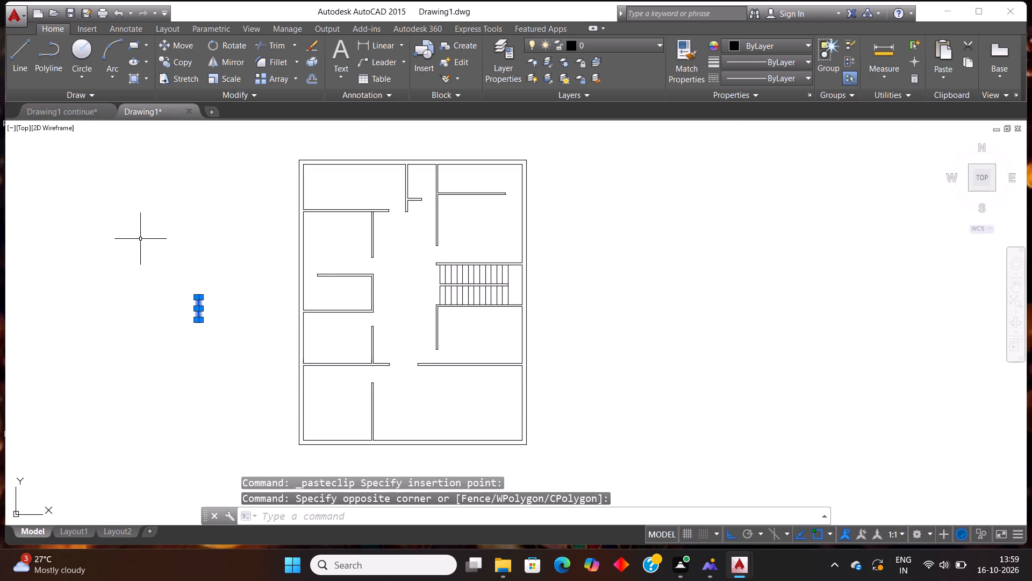
key("ctrl+c")
key("ctrl+v")
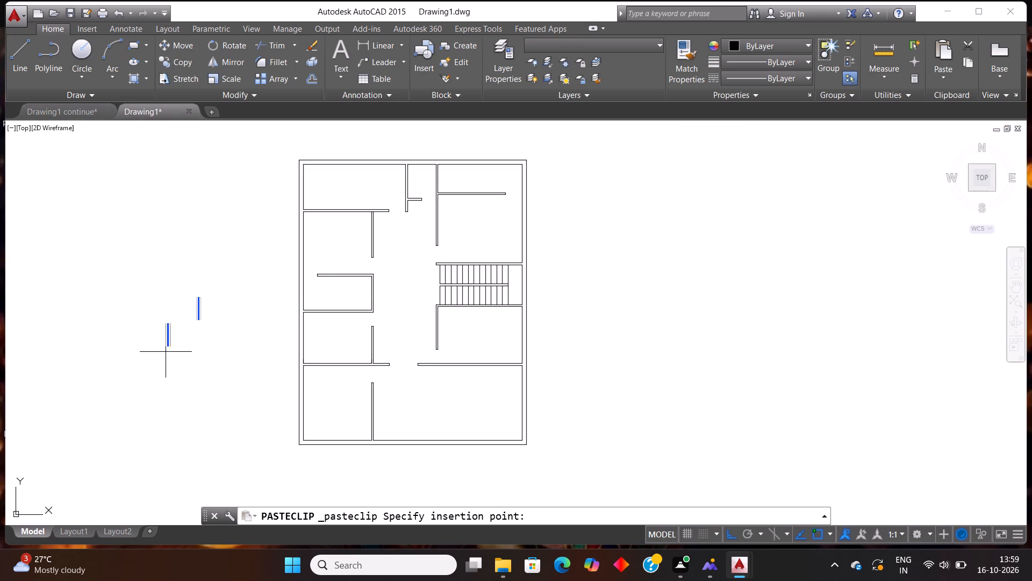
left_click(168, 390)
Rotate the lower window copy 270° about its top-left corner so that it lies horizontally.
left_click(202, 412)
left_click(155, 363)
key("r")
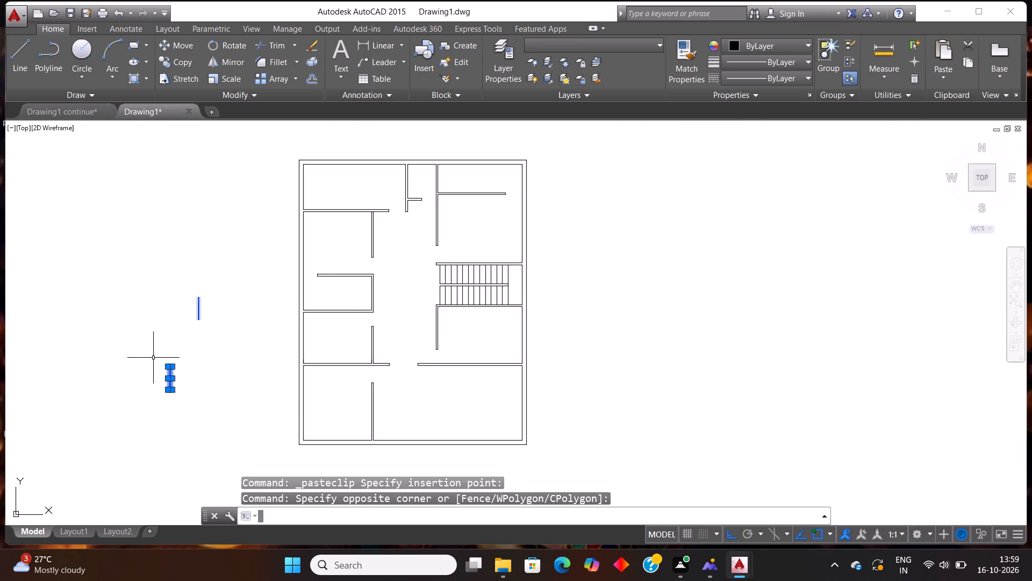
key("o")
key("Return")
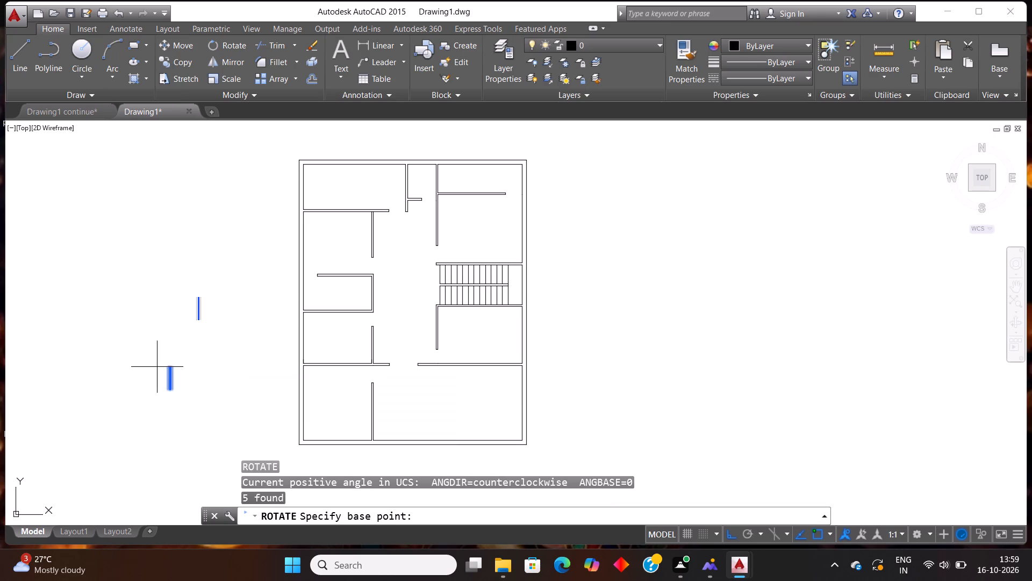
left_click(164, 366)
left_click(155, 392)
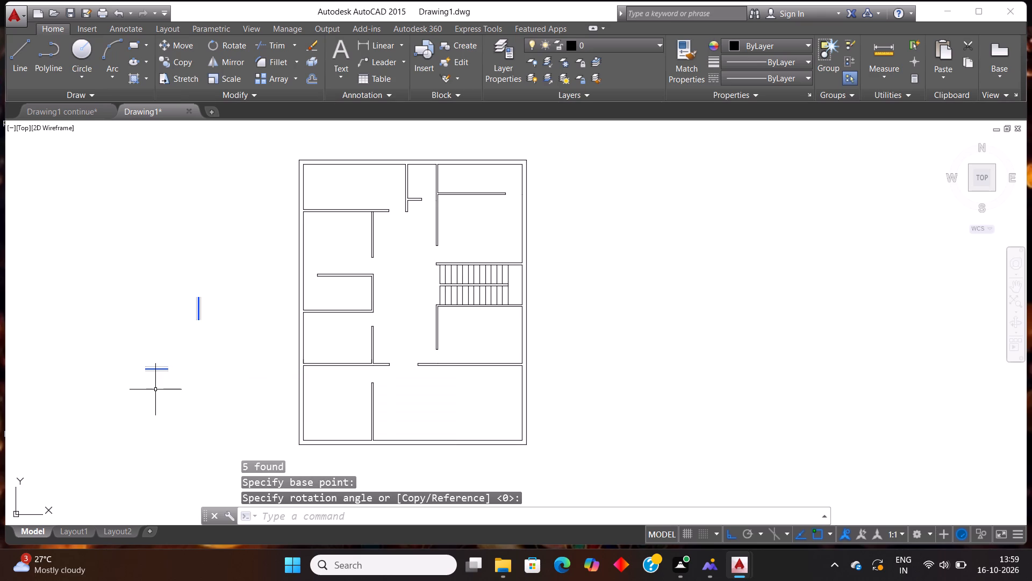
Copy the kitchen door D from Drawing1 continue and paste it into Drawing1, outside the plan's right wall beside the staircase.
scroll(155, 389, "down", 1)
scroll(145, 388, "up", 1)
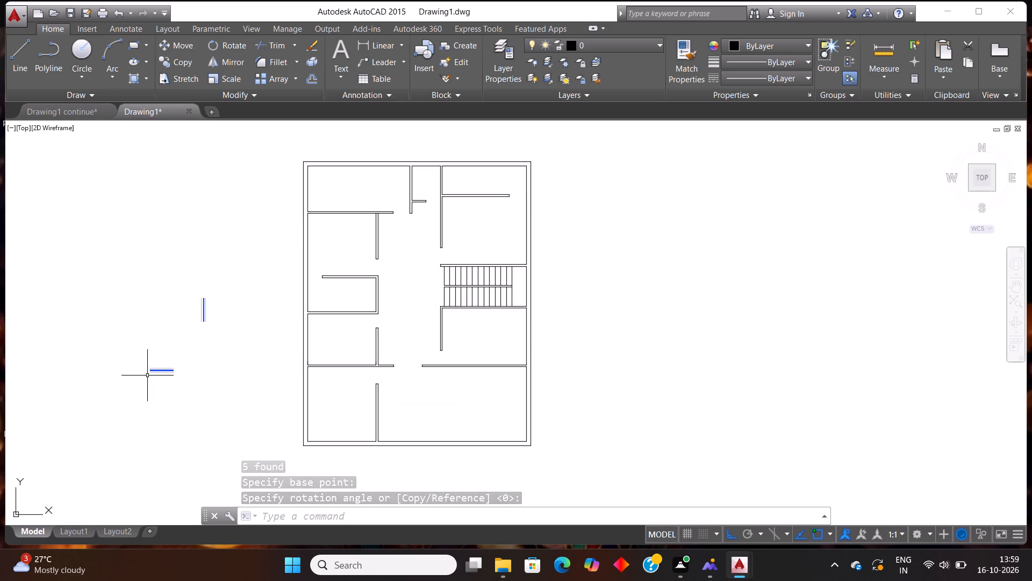
left_click(70, 112)
scroll(222, 386, "down", 2)
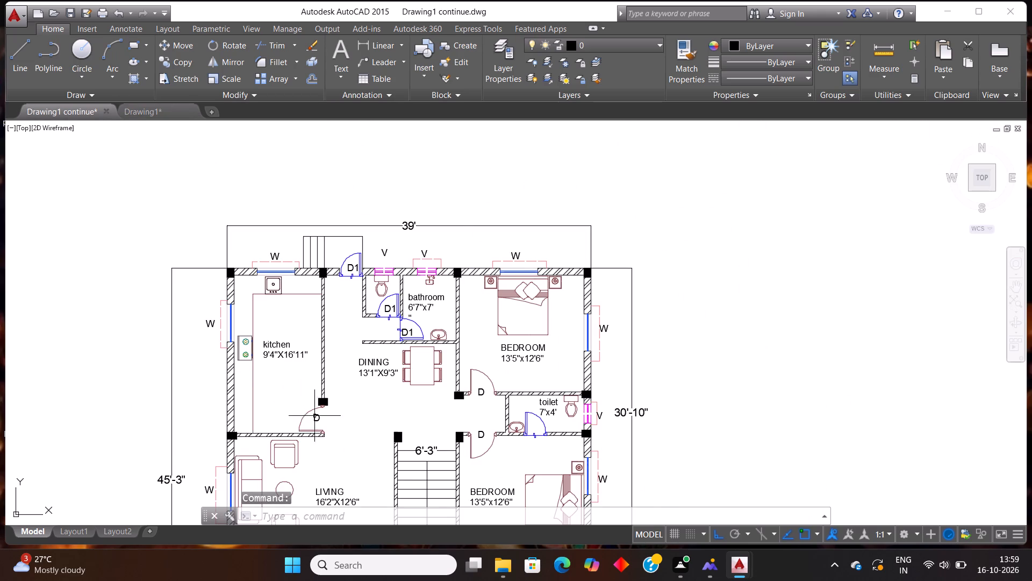
scroll(330, 434, "up", 2)
left_click(277, 405)
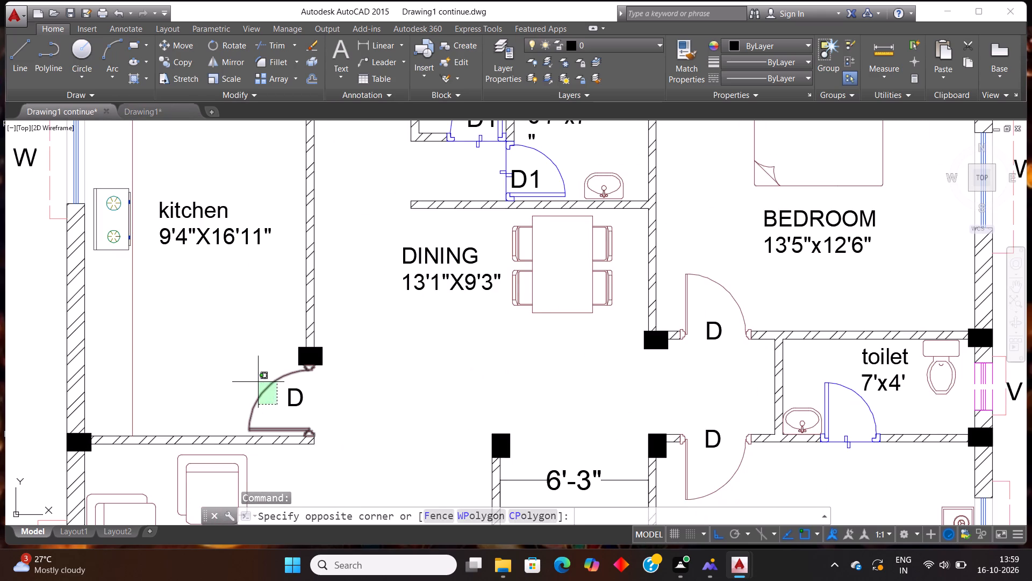
left_click(258, 382)
key("ctrl+c")
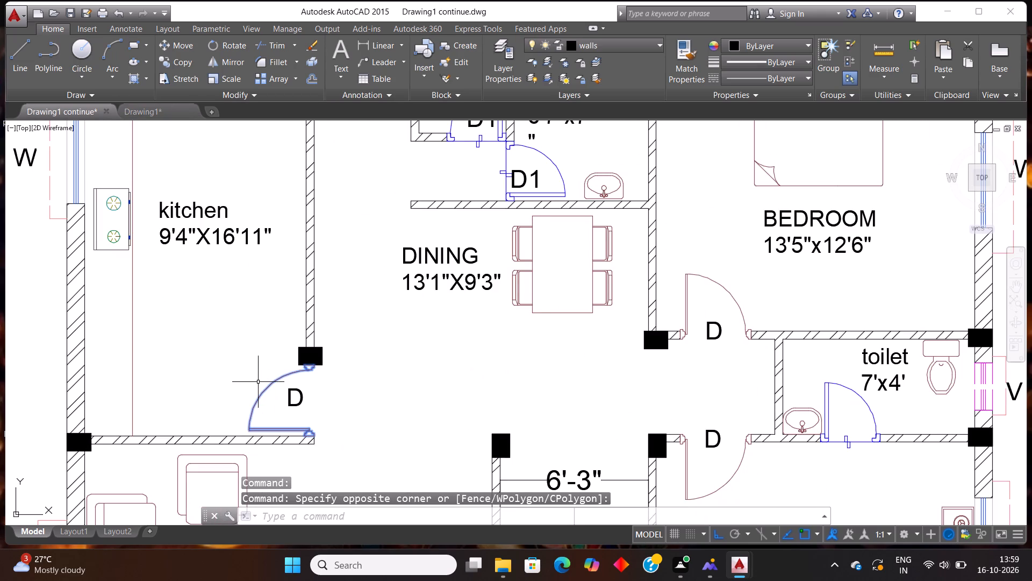
left_click(142, 110)
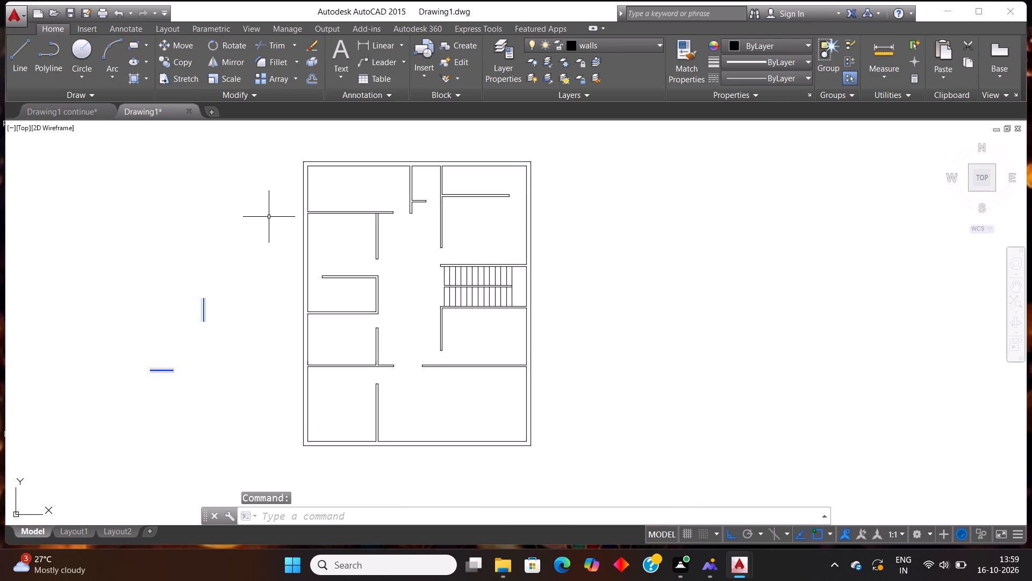
key("ctrl+v")
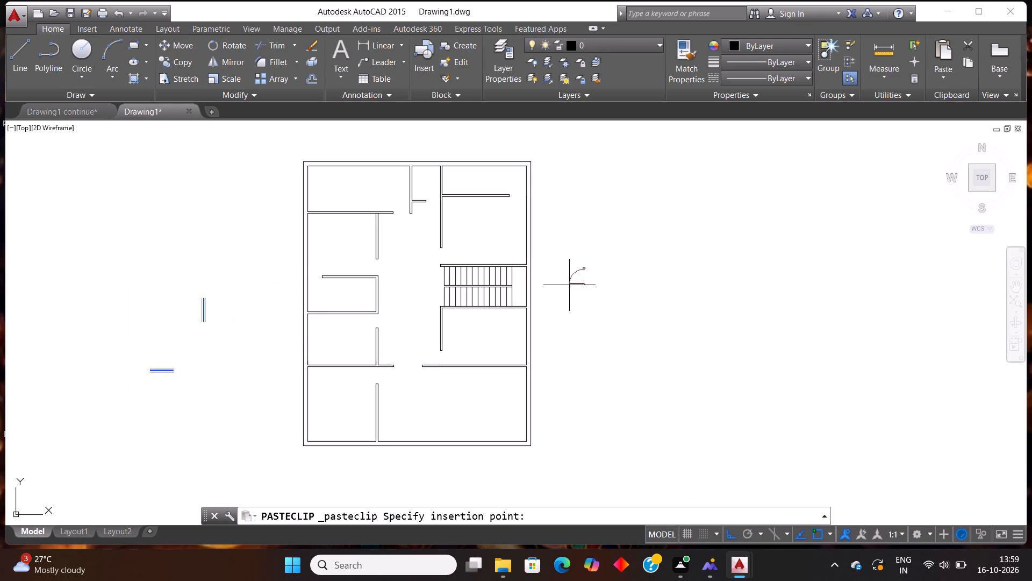
left_click(569, 285)
Paste a second copy of the kitchen door below and to the right of the first one.
left_click(630, 322)
left_click(569, 252)
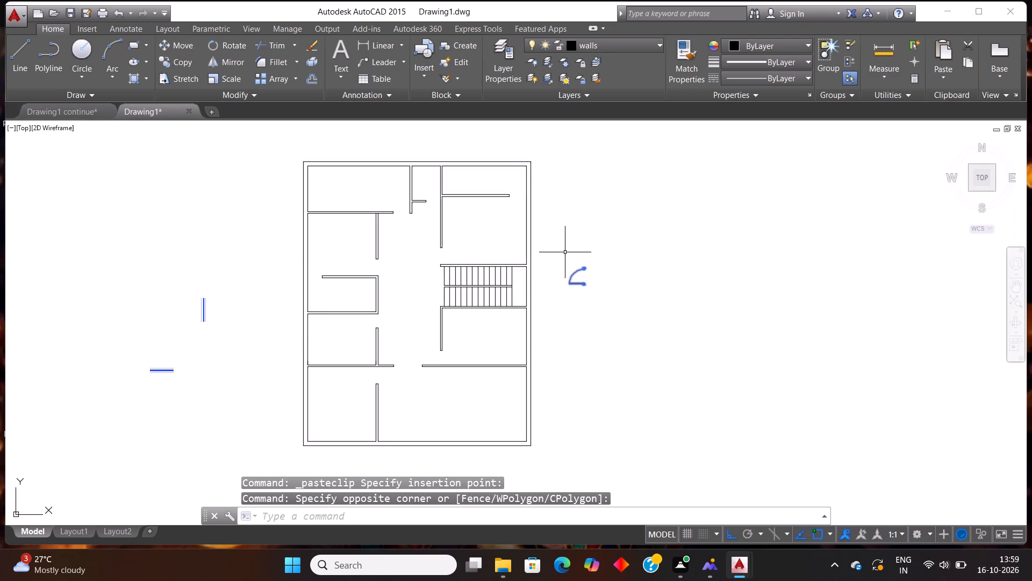
key("ctrl+v")
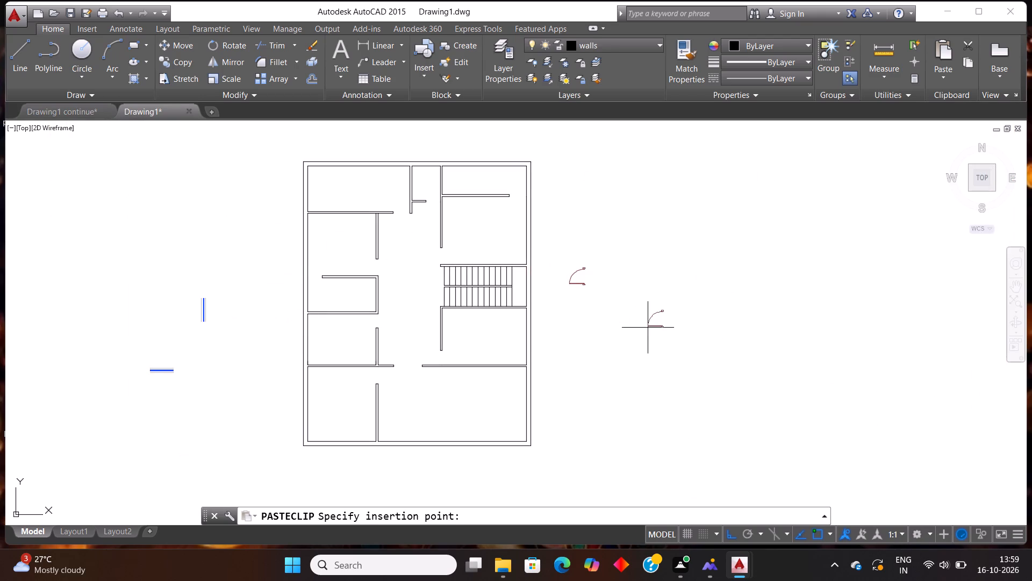
left_click(646, 325)
Rotate the second door copy 270° about its upper jamb so that its opening runs horizontally.
left_click(731, 387)
left_click(630, 285)
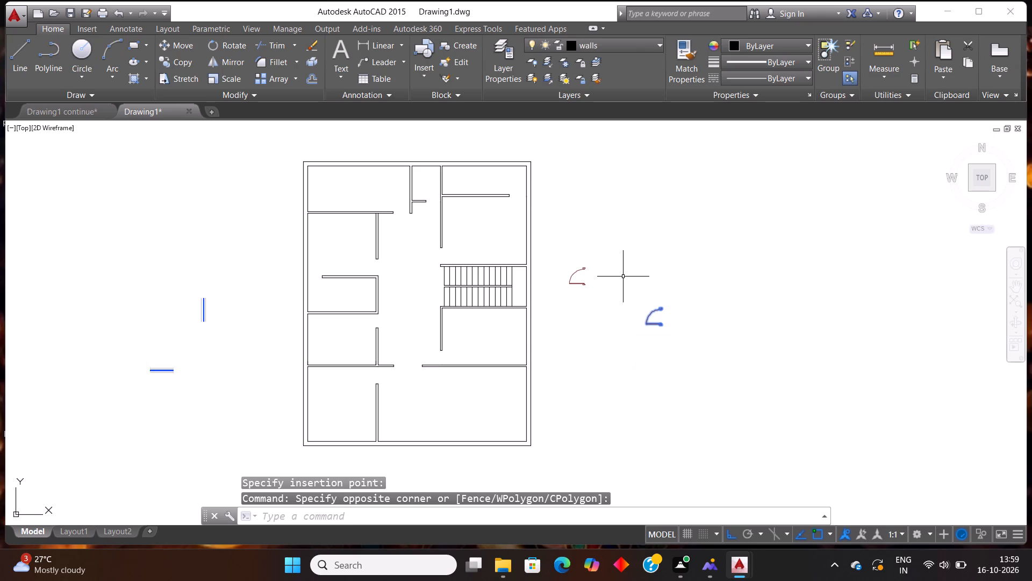
key("r")
key("o")
key("Return")
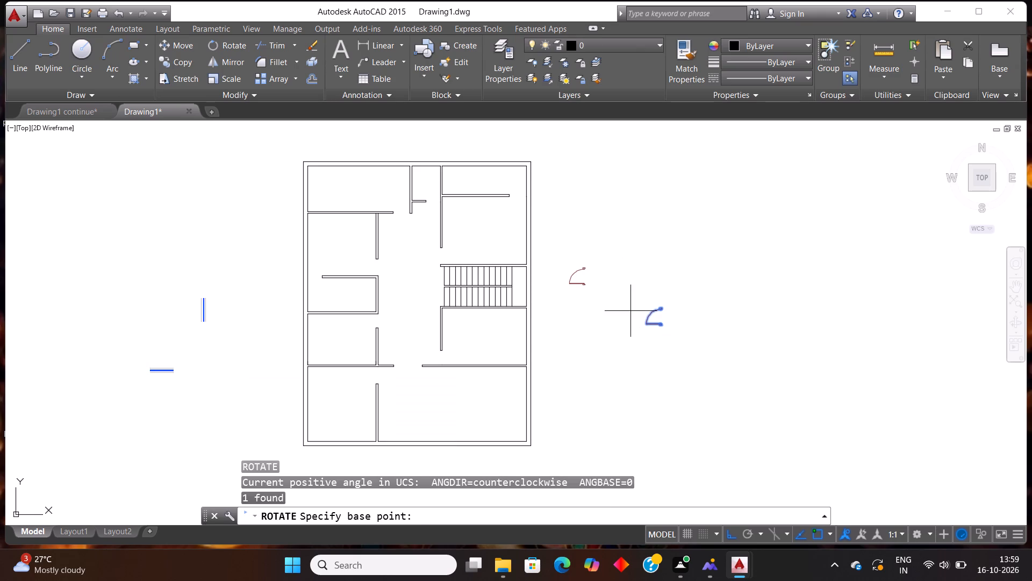
left_click(664, 309)
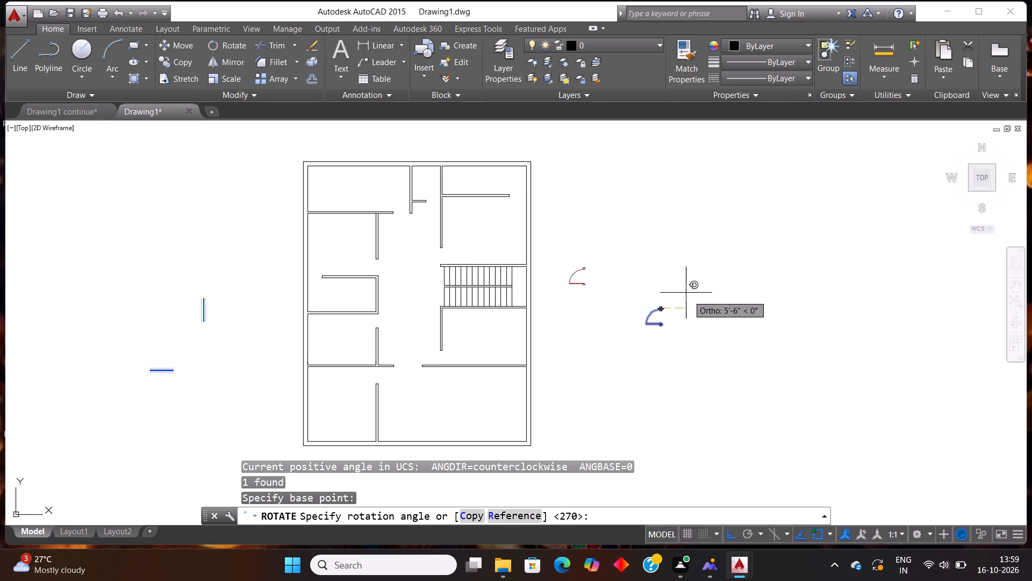
left_click(669, 373)
Copy the rotated door and paste another one just to its right.
left_click(677, 352)
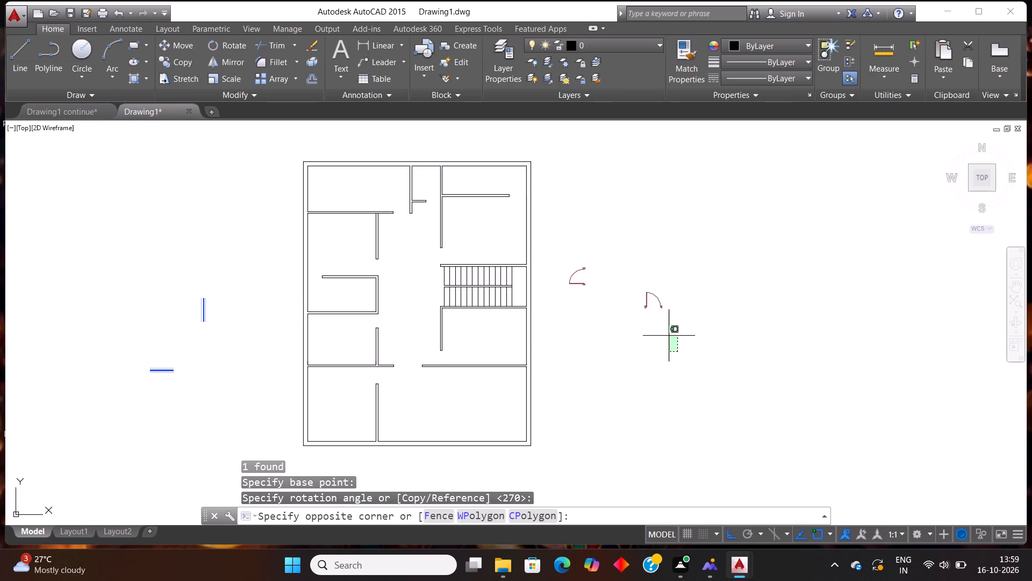
left_click(635, 280)
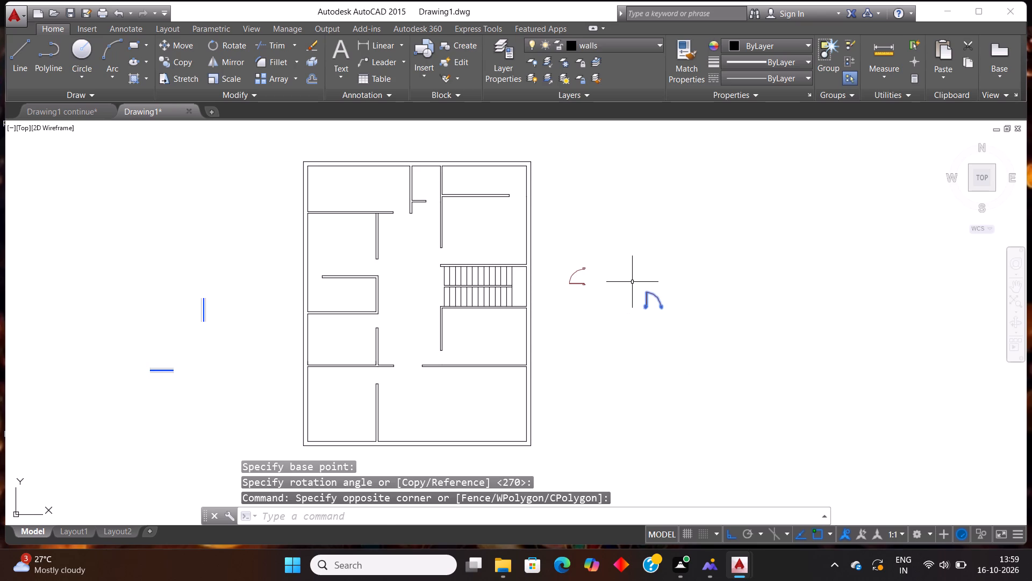
key("ctrl+c")
key("ctrl+v")
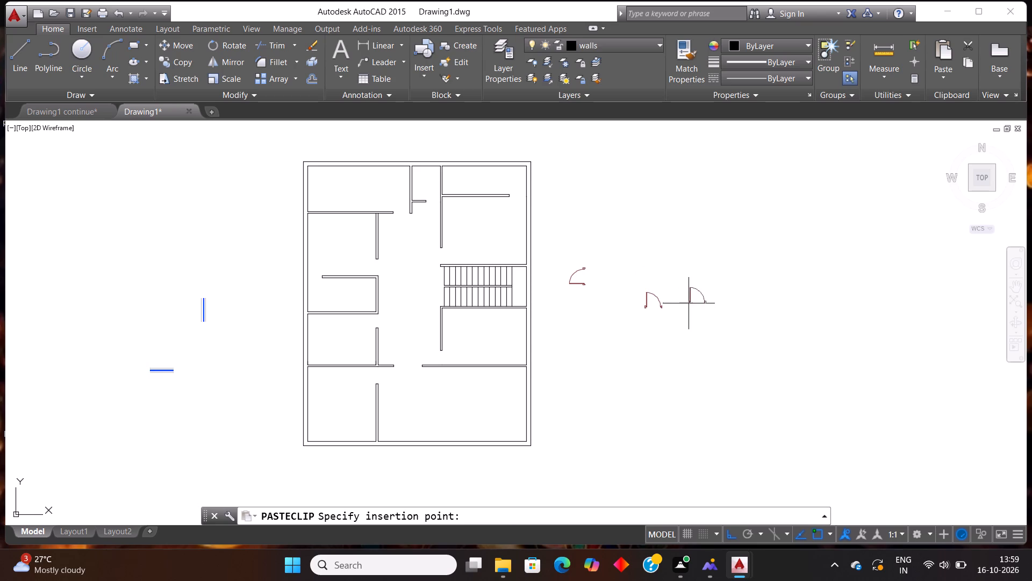
left_click(689, 303)
Mirror the rightmost door about a vertical line through its left jamb, keeping the source, to form a double door.
left_click(729, 337)
left_click(683, 261)
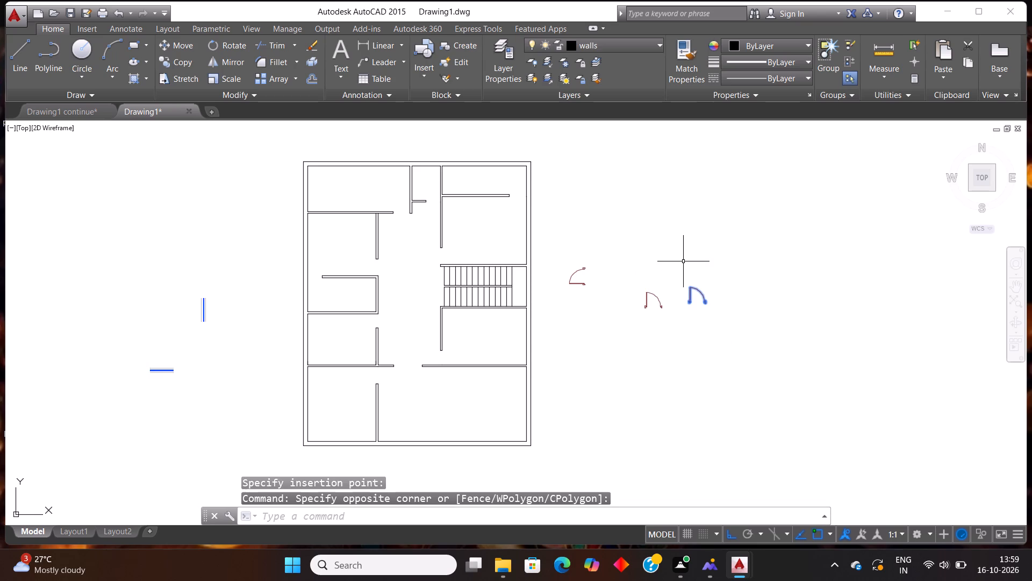
key("r")
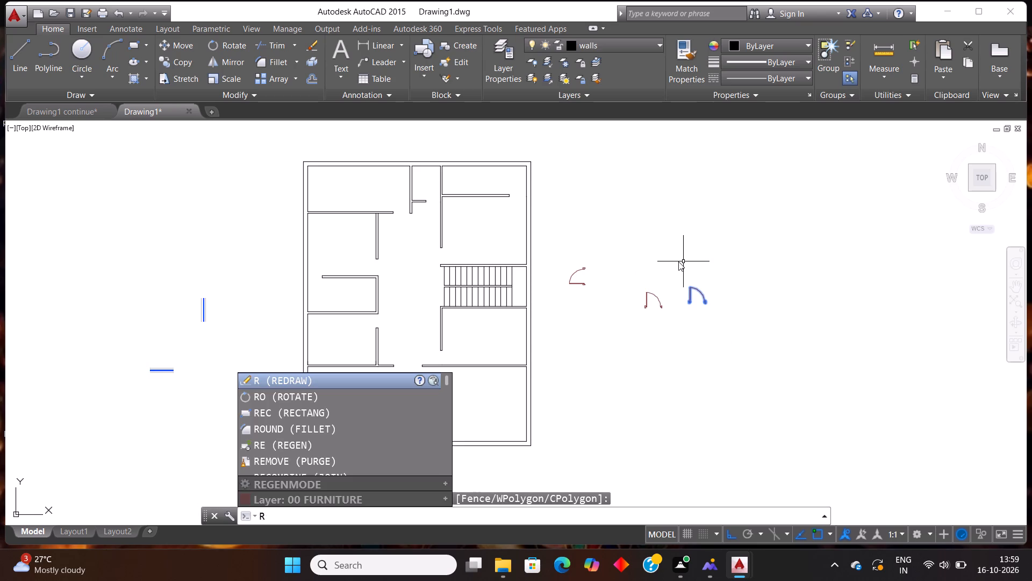
key("Escape")
type("mi")
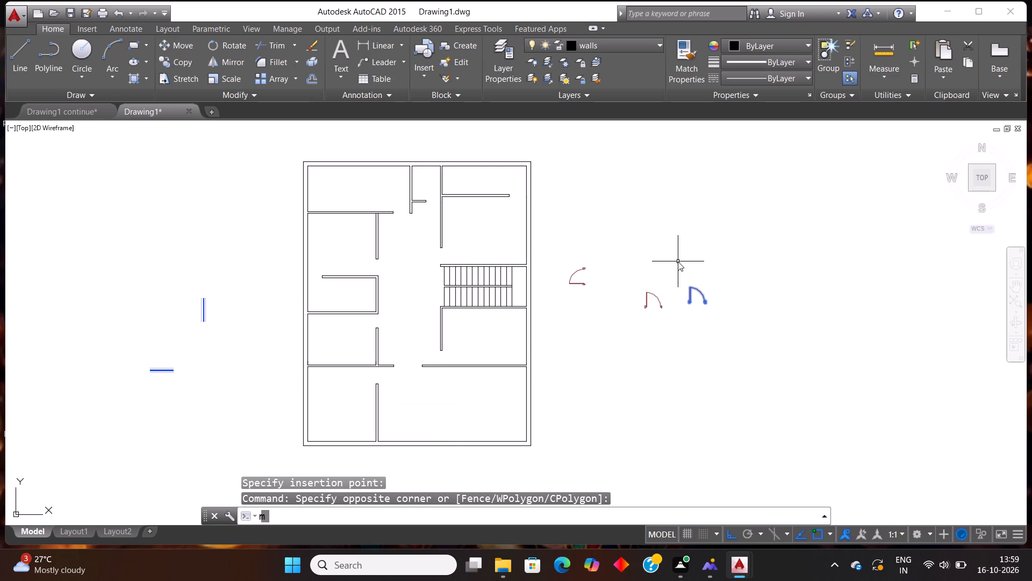
key("Return")
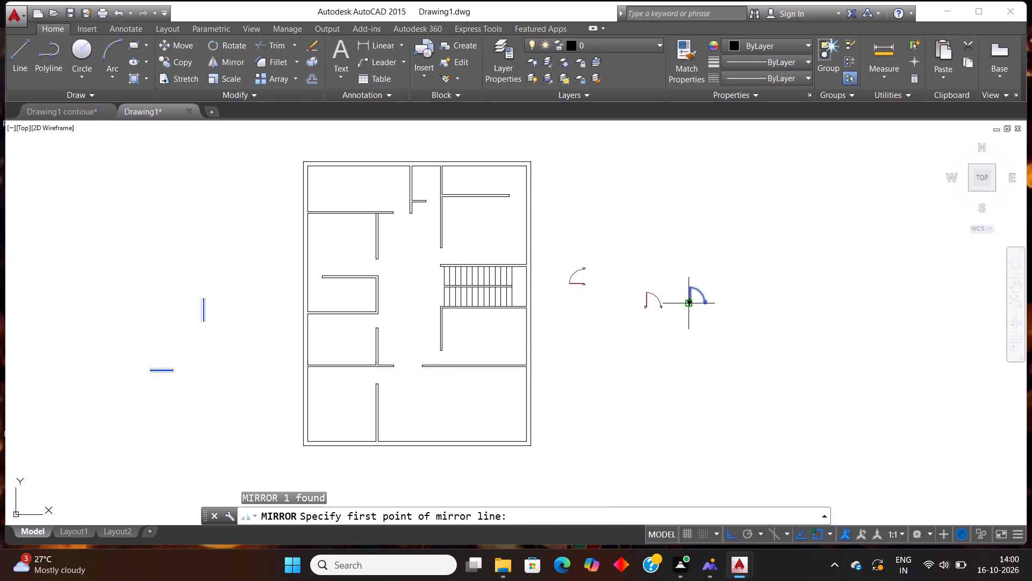
left_click(687, 303)
left_click(673, 390)
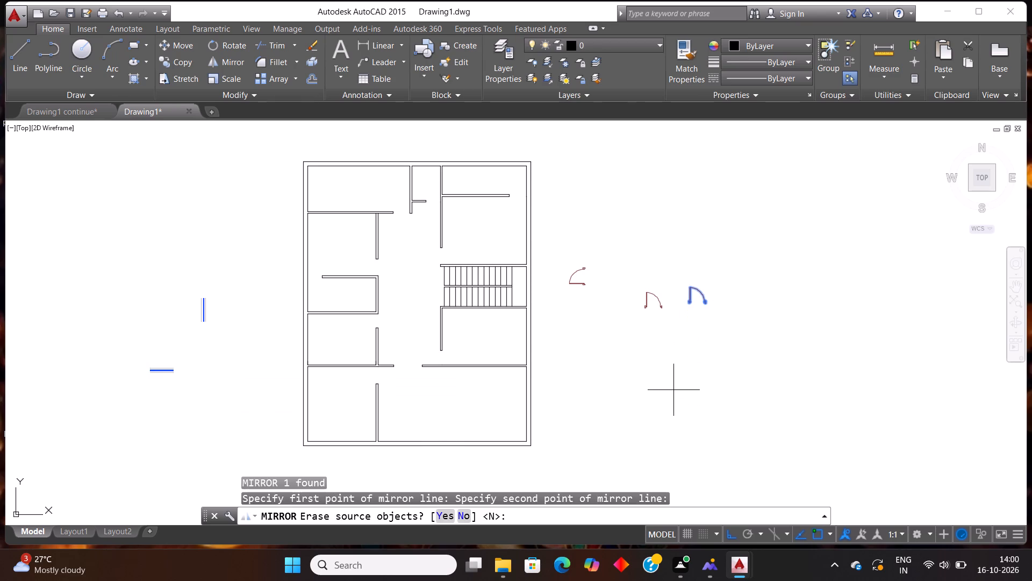
key("n")
key("Return")
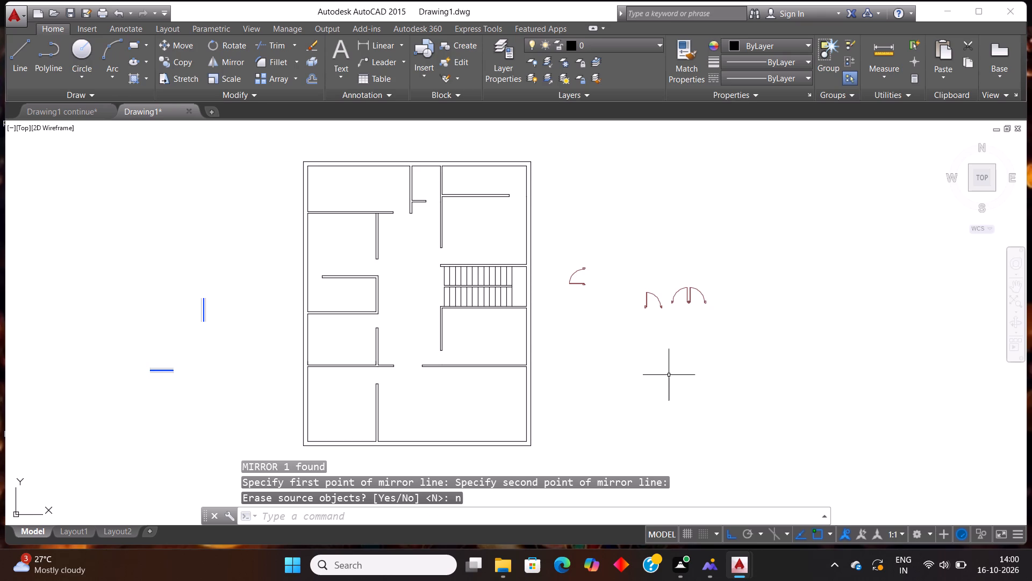
Mirror the first pasted door beside the staircase about a vertical line through its right end, keeping the source.
left_click(597, 293)
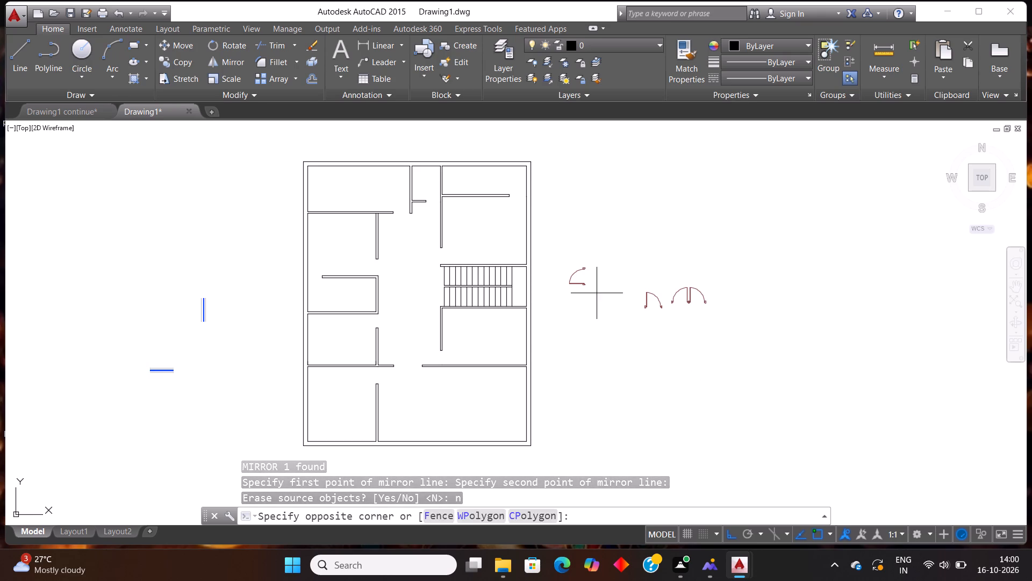
left_click(550, 238)
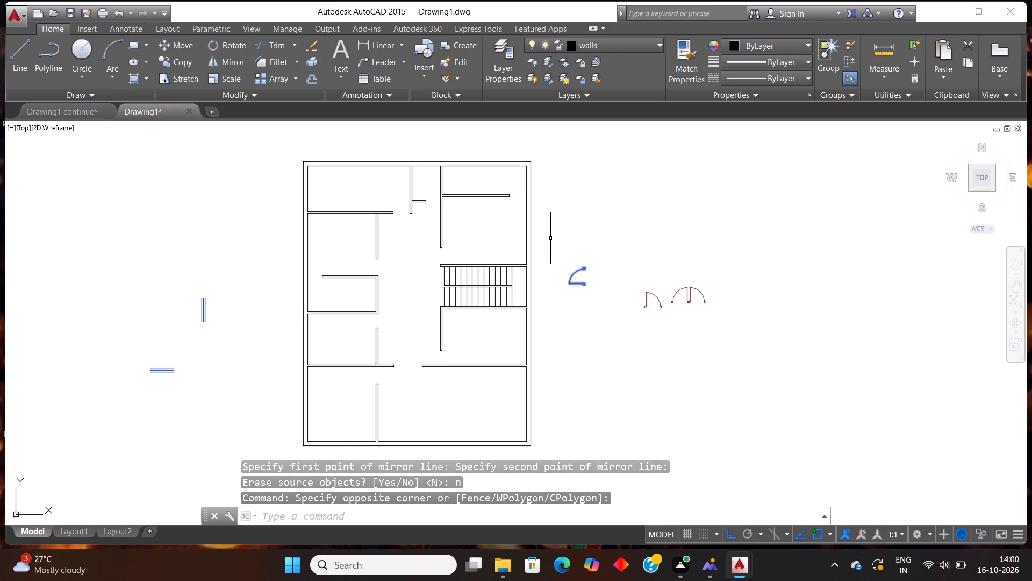
type("mii")
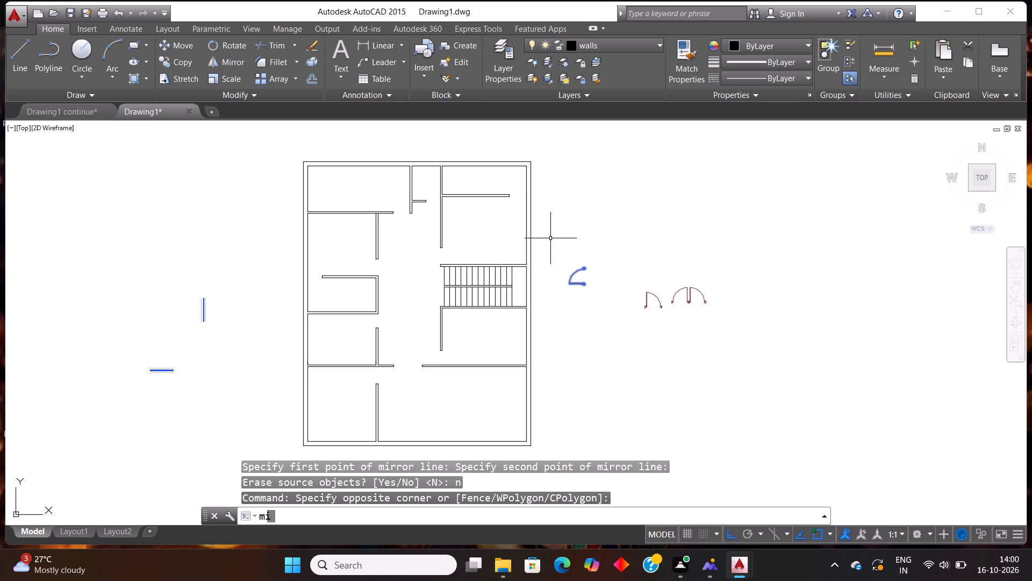
key("Return")
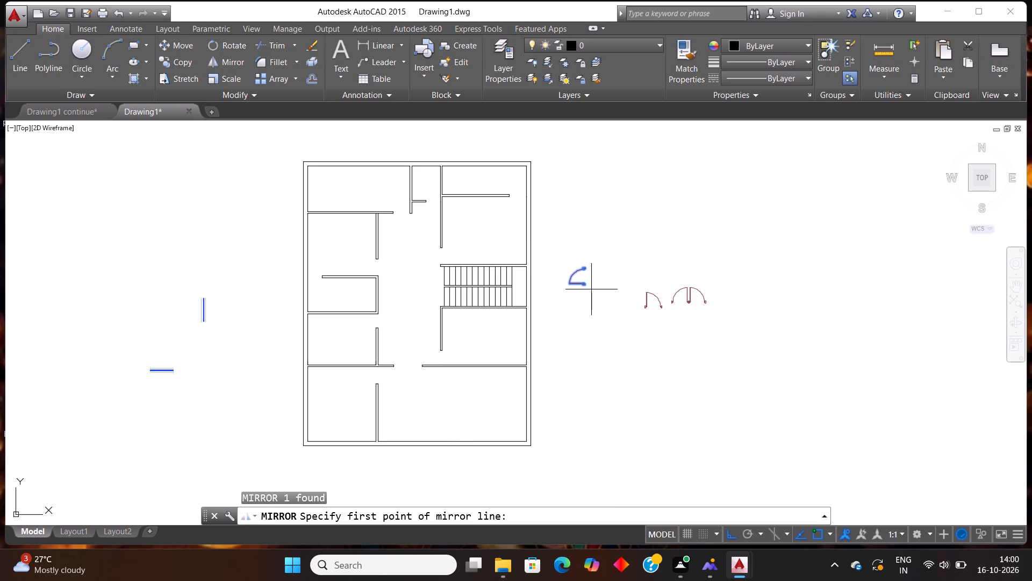
left_click(587, 285)
left_click(570, 236)
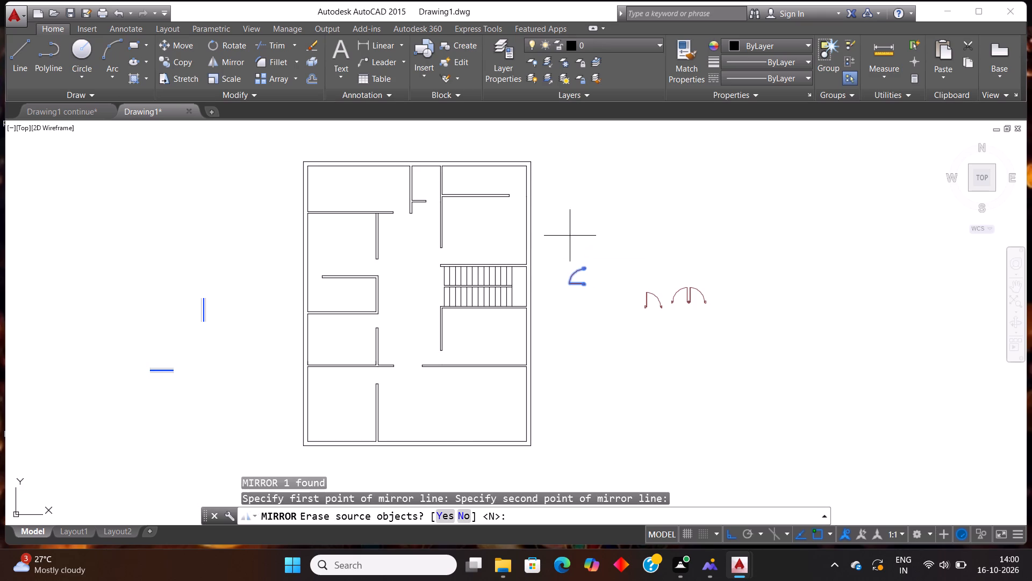
key("n")
key("Return")
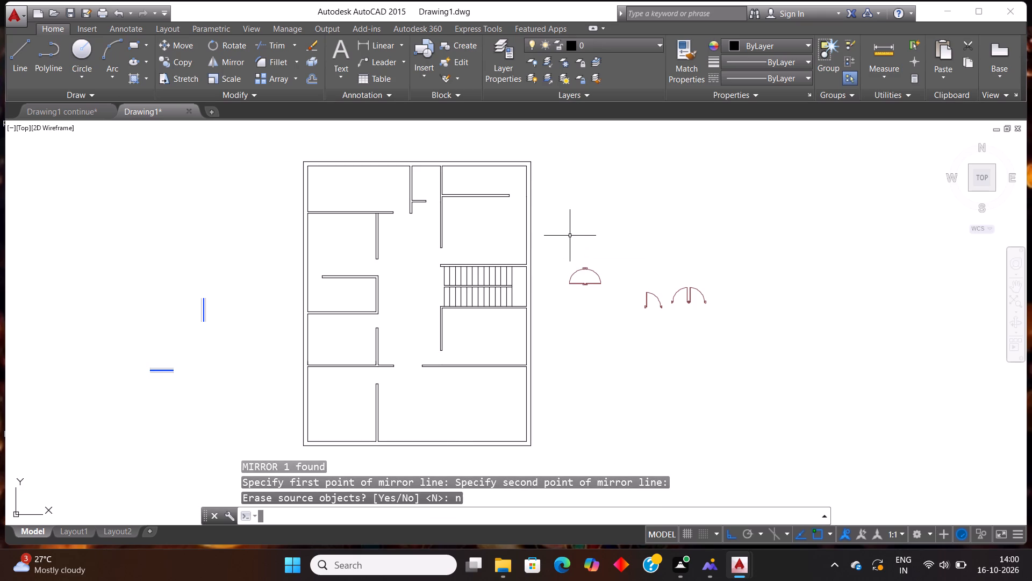
Move the right half of the mirrored door pair beside the staircase a short distance to the right, separating the two doors.
left_click(612, 304)
left_click(593, 250)
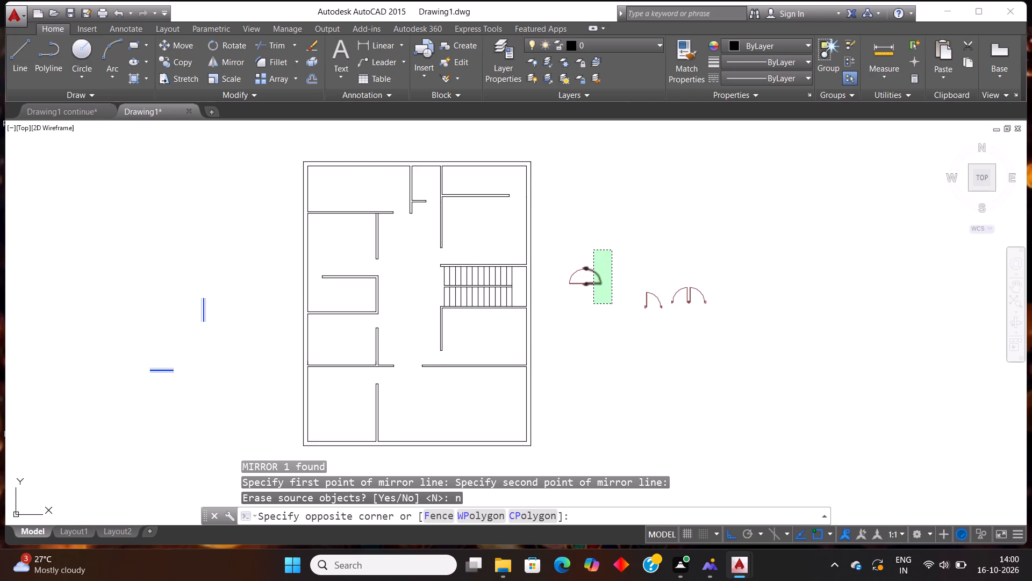
key("m")
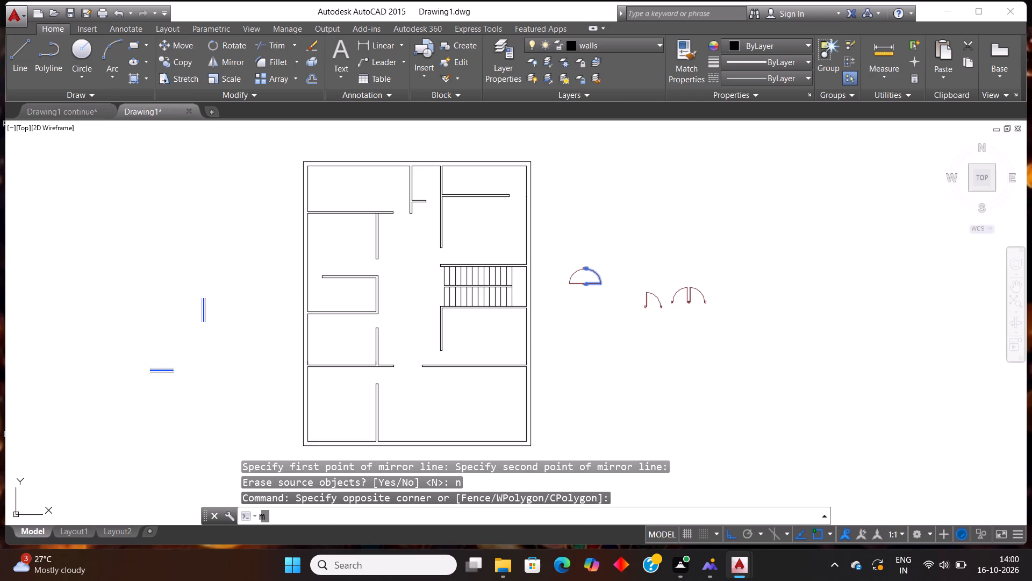
key("Return")
left_click(602, 281)
left_click(644, 278)
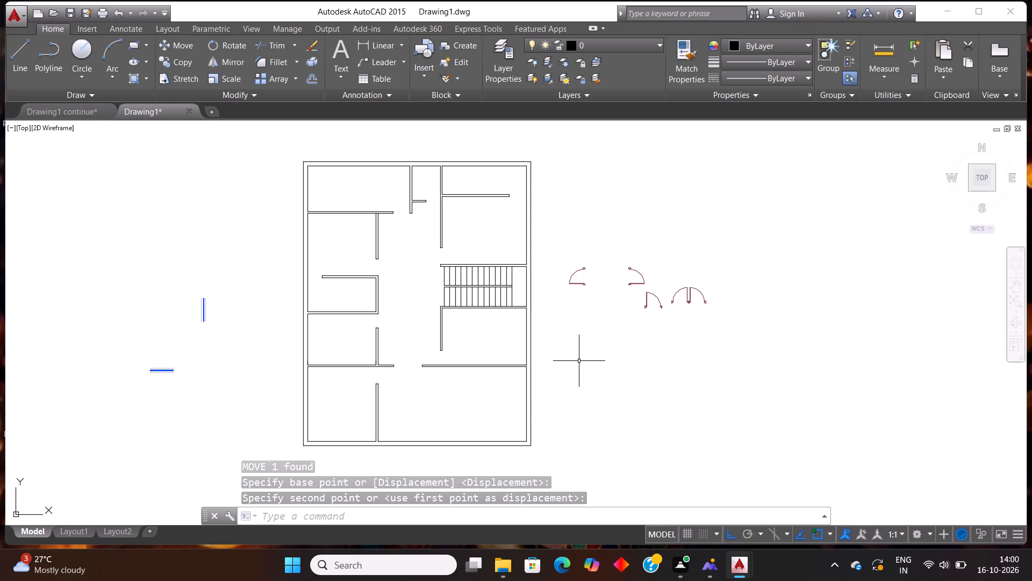
Copy the left leaf of the double door and paste it at the door opening of the plan's top-left room.
scroll(580, 361, "down", 1)
scroll(575, 361, "up", 1)
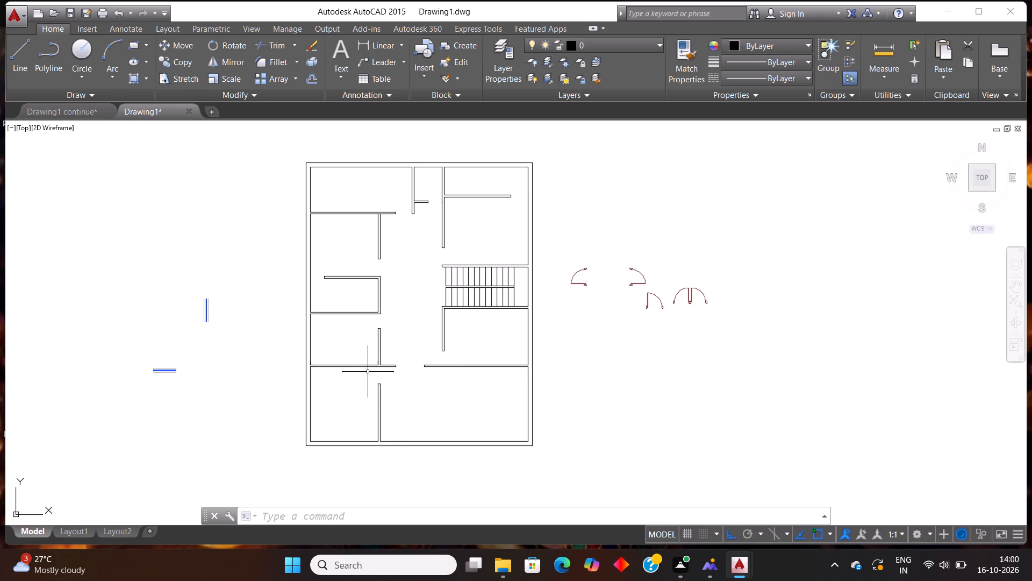
scroll(687, 325, "up", 1)
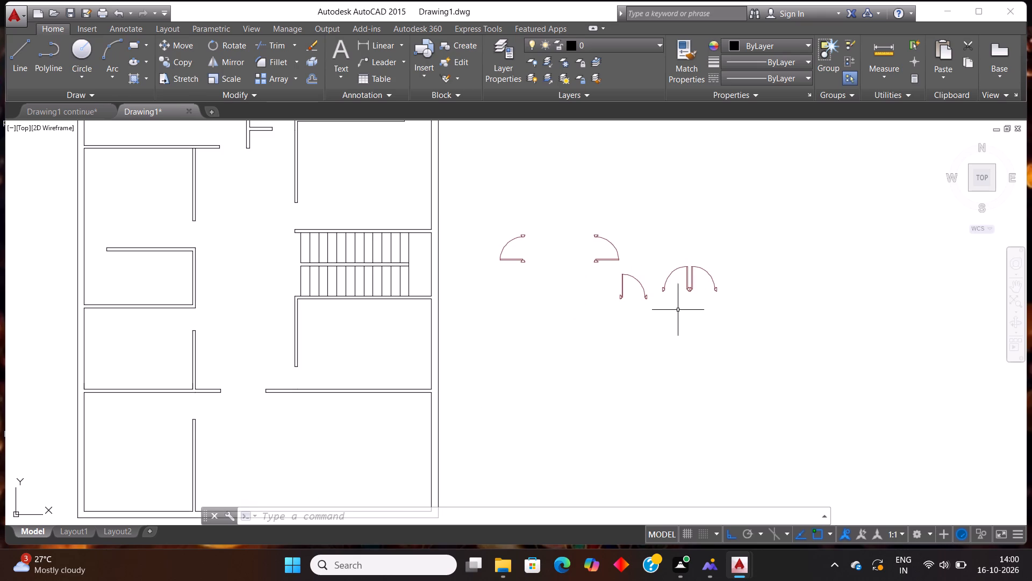
left_click(678, 304)
left_click(663, 255)
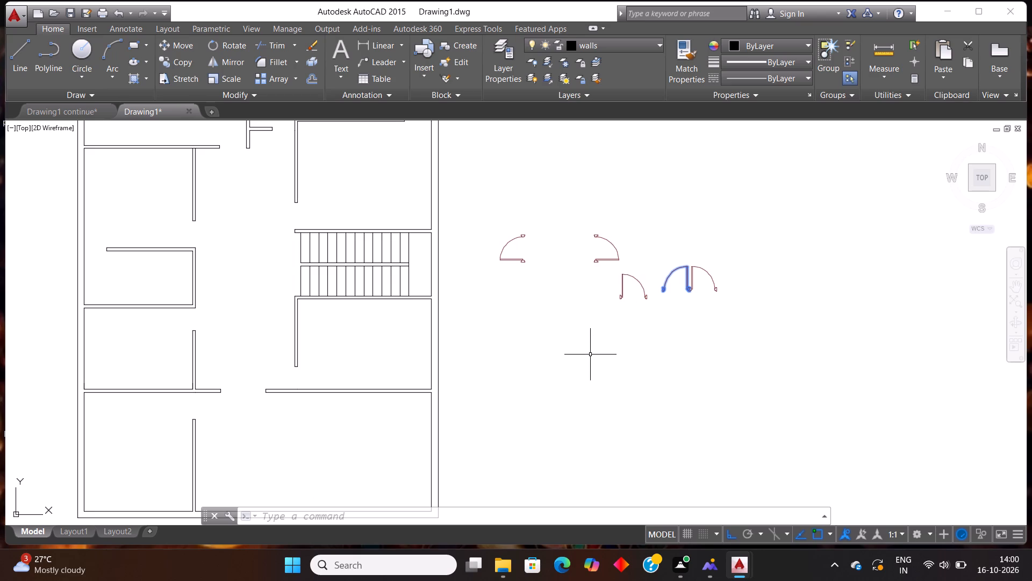
scroll(590, 355, "down", 1)
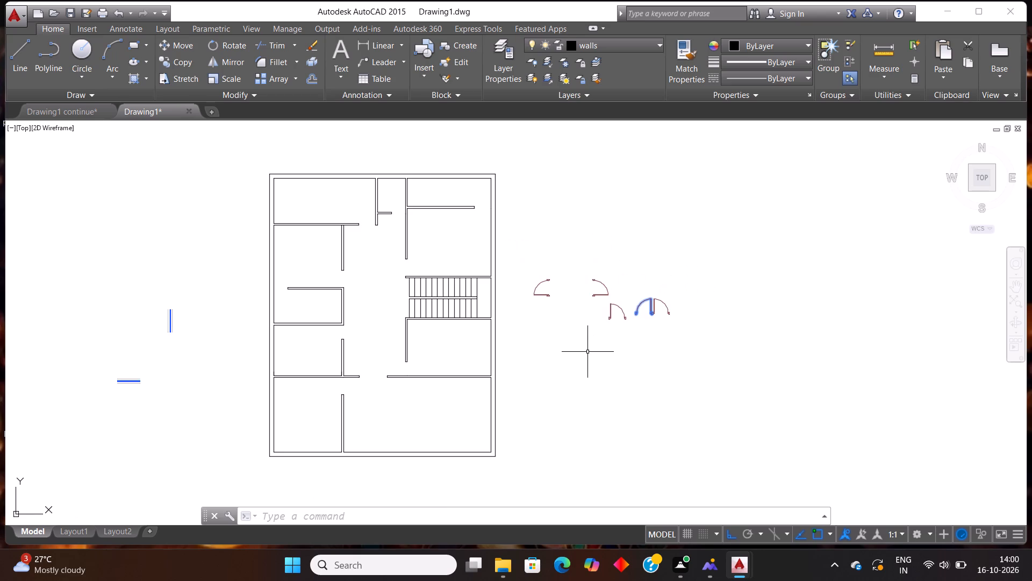
key("ctrl+c")
key("ctrl+v")
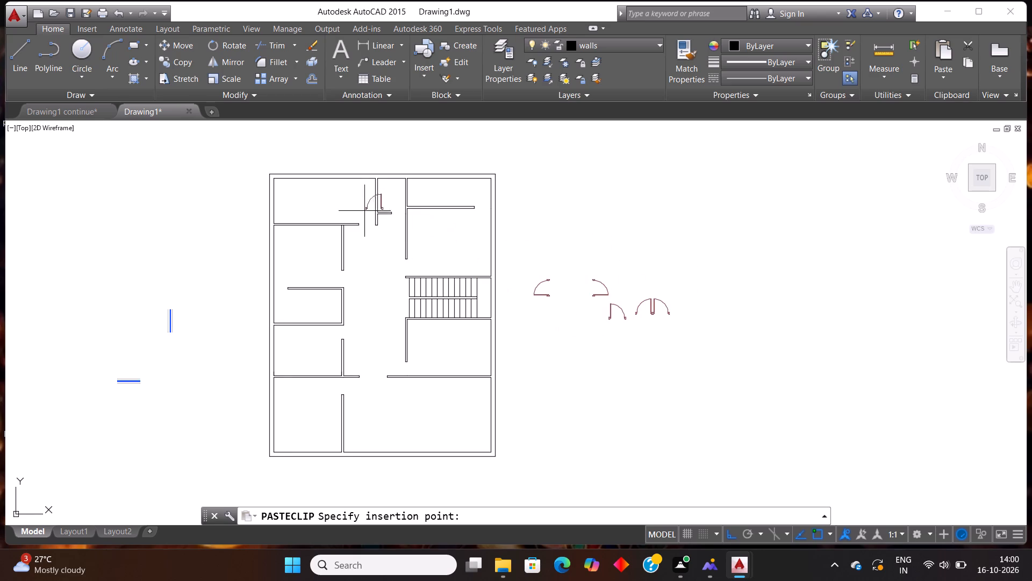
scroll(358, 214, "up", 1)
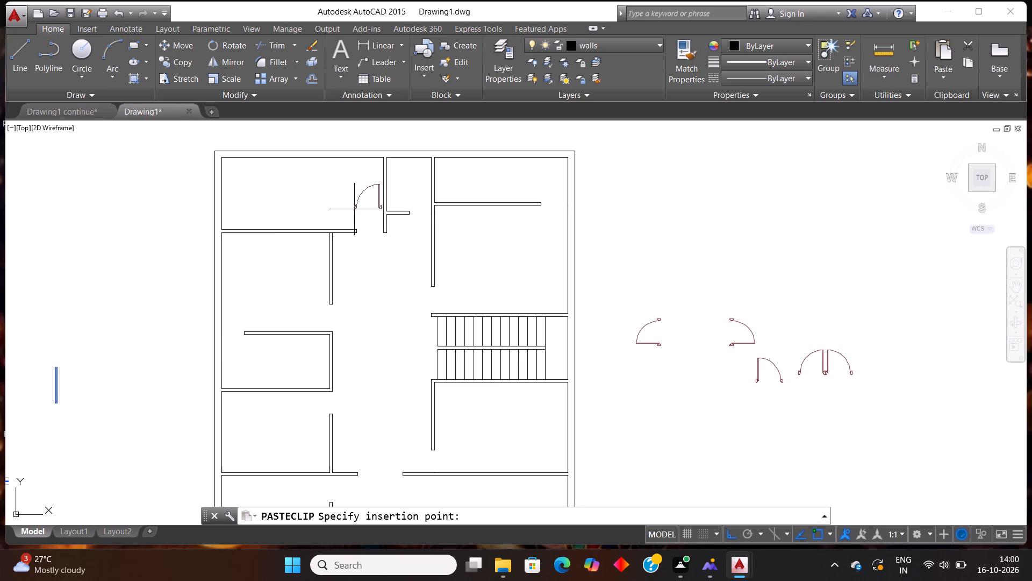
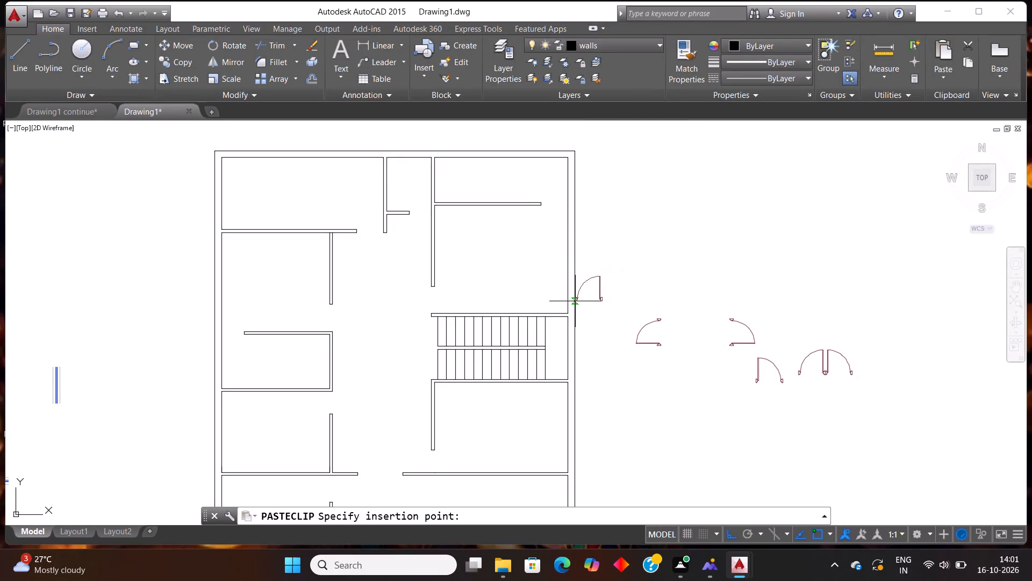
Place the copied door in the top-left room's opening, inserting it at the lower corner of the horizontal wall's free end.
scroll(343, 206, "up", 4)
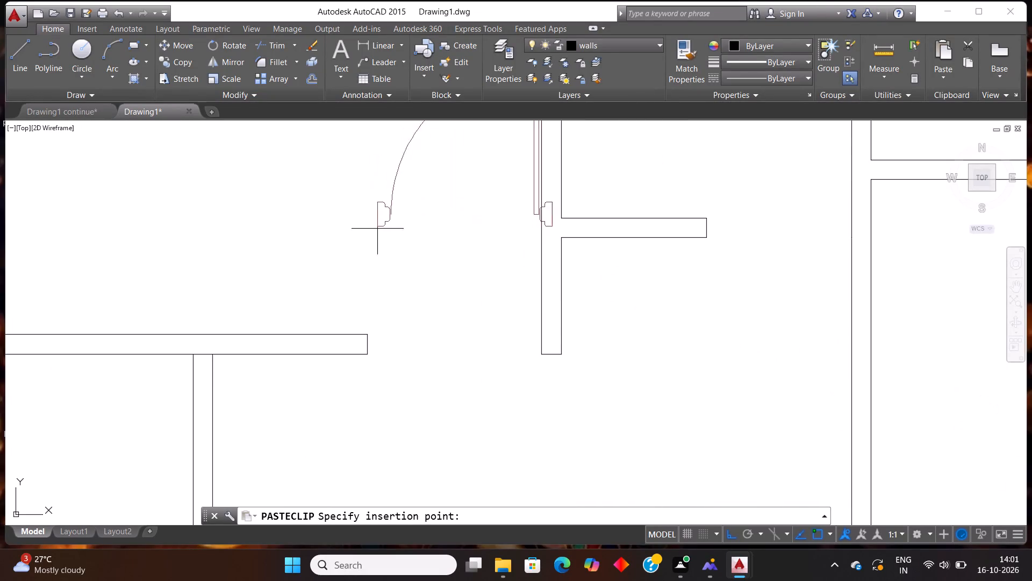
left_click(367, 352)
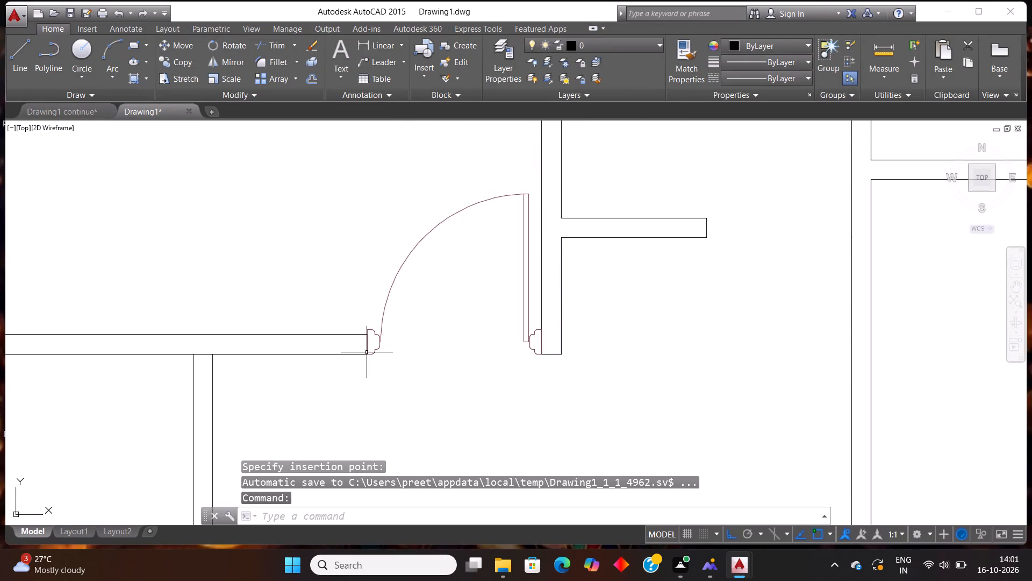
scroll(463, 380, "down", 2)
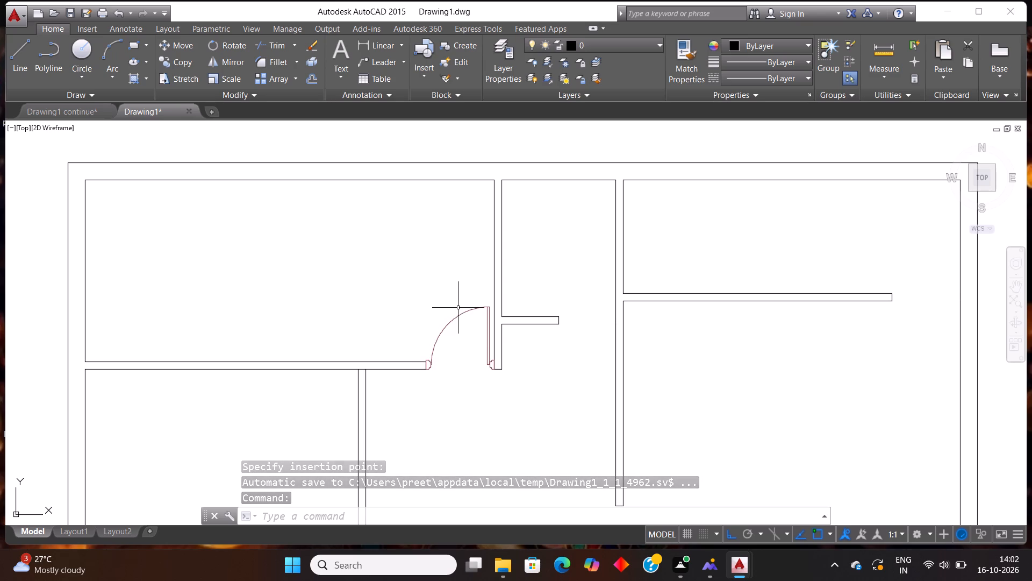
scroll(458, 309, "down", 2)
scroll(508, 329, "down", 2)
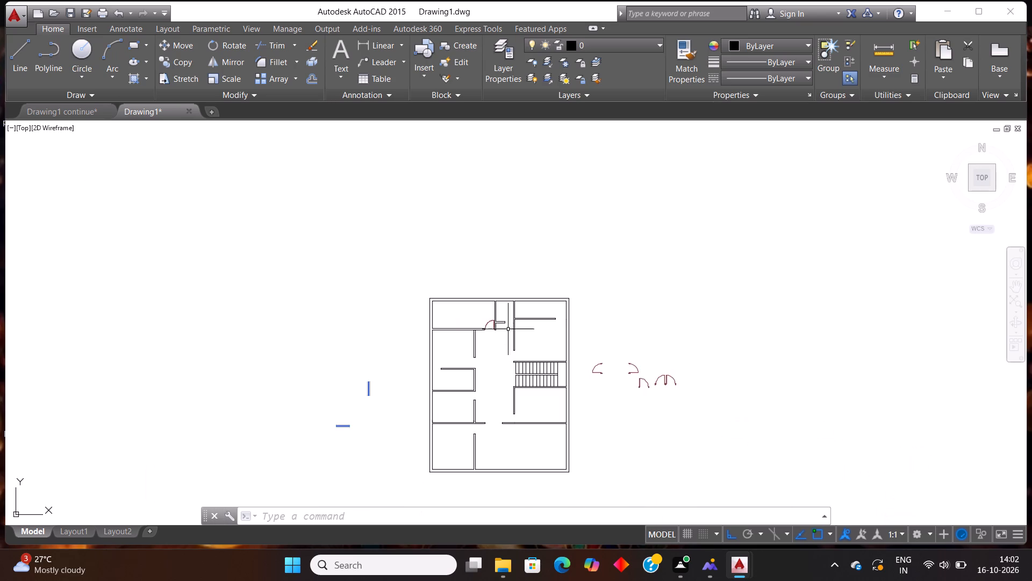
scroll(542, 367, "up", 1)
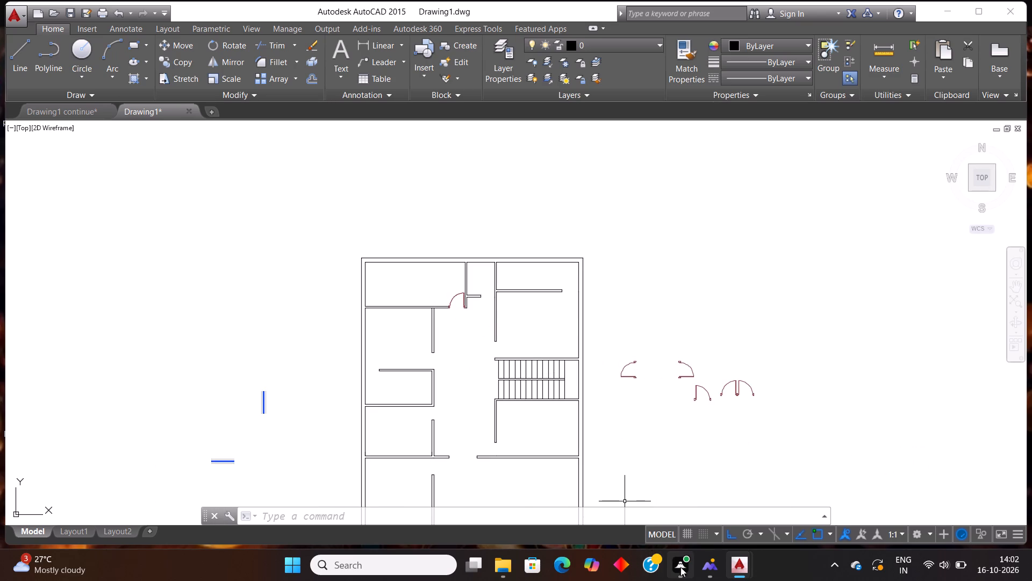
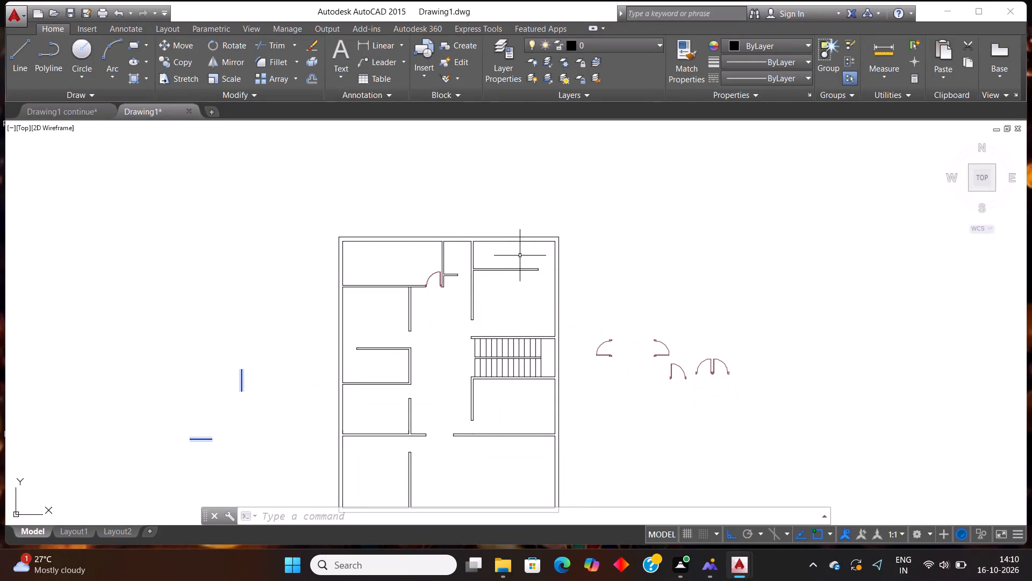
Copy the spare right-opening door symbol into the opening just above the staircase, inserting it at the upper corner of the horizontal wall's free end.
left_click(679, 357)
left_click(660, 343)
key("ctrl+c")
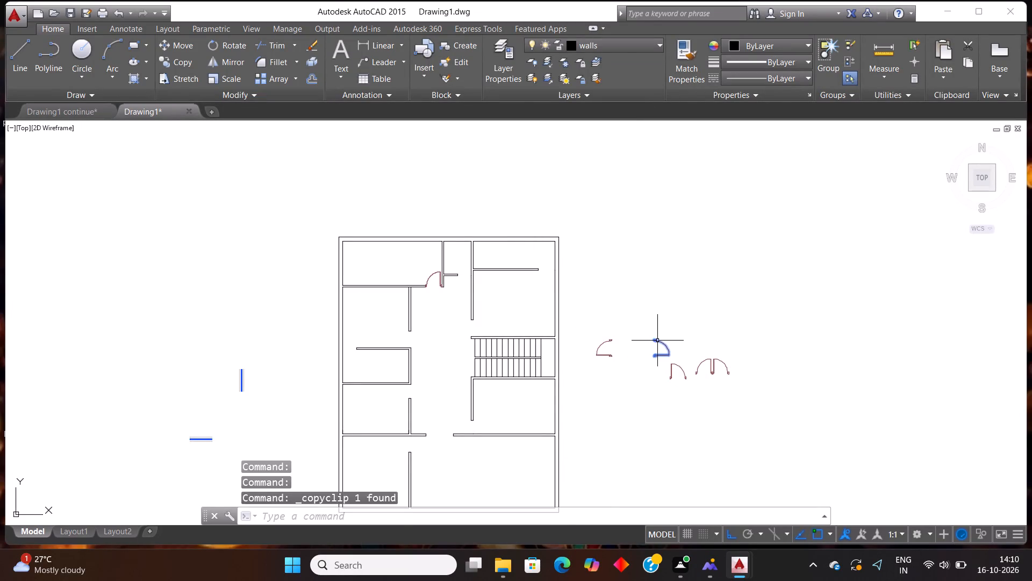
key("ctrl+v")
scroll(477, 331, "up", 1)
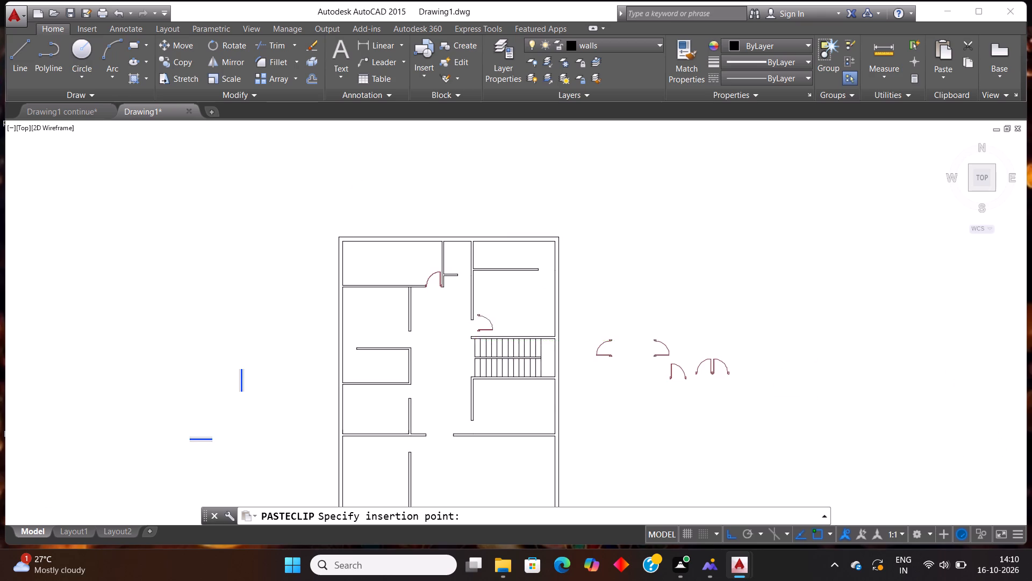
scroll(477, 331, "up", 2)
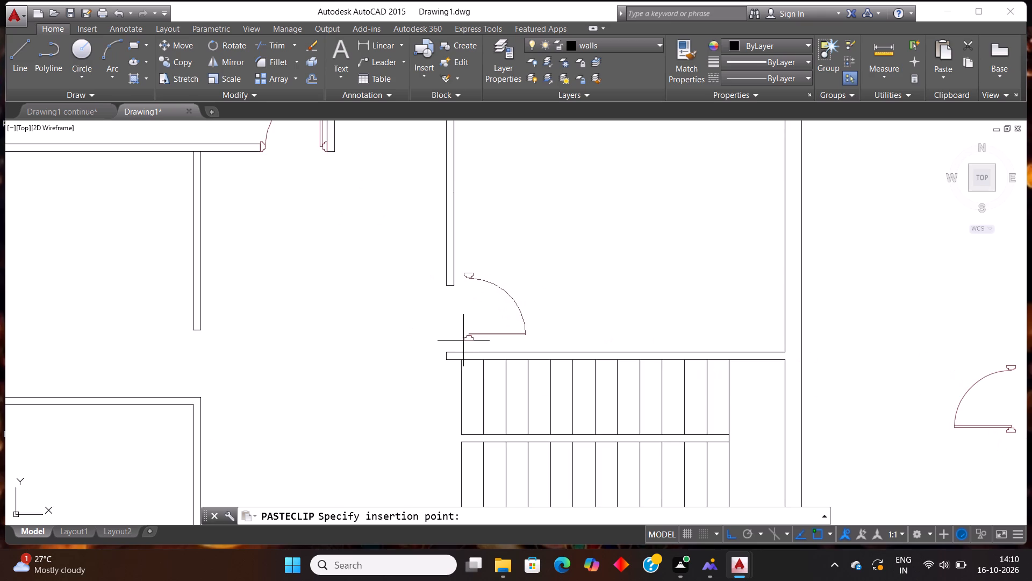
scroll(463, 341, "up", 1)
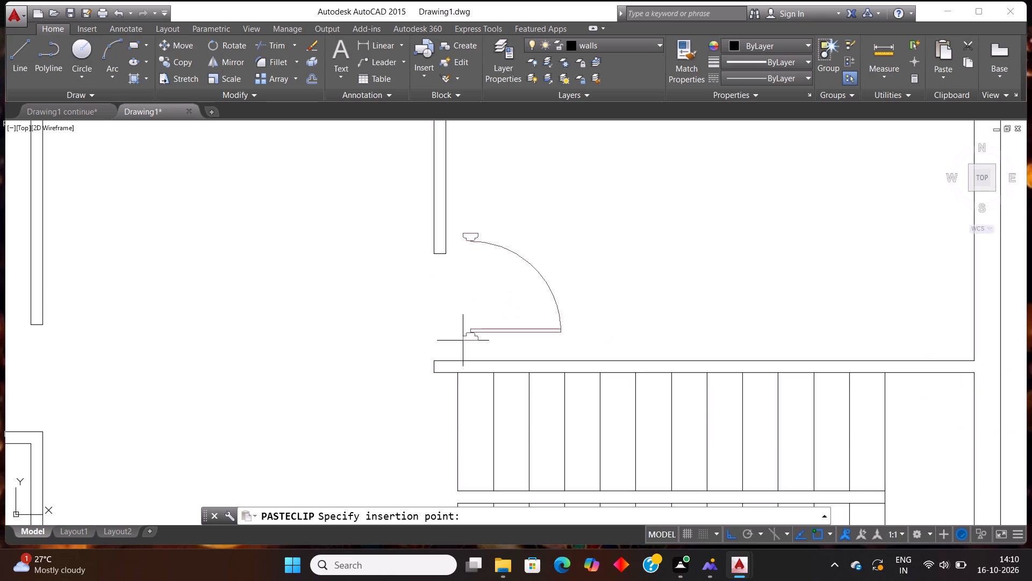
scroll(463, 348, "up", 1)
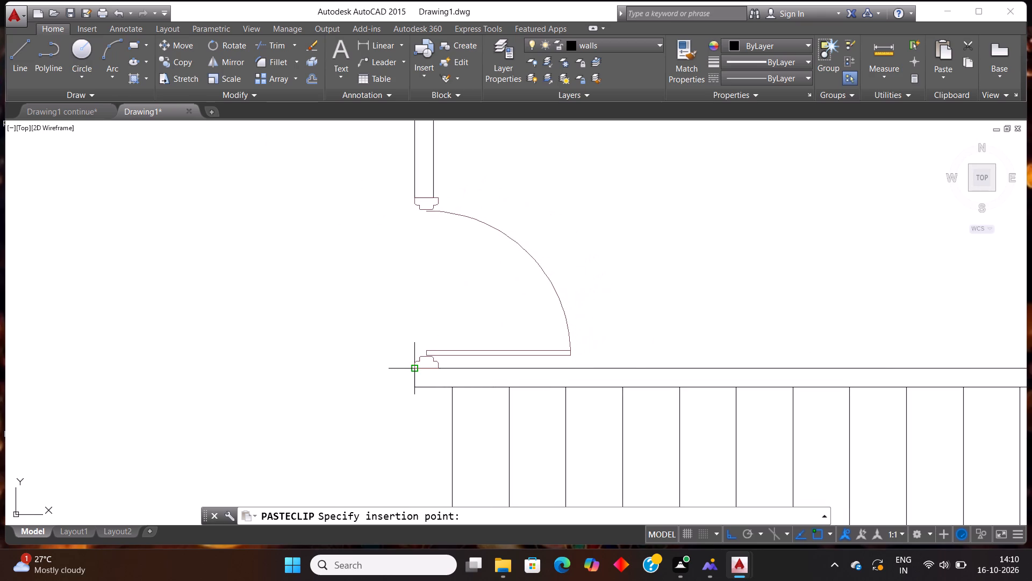
left_click(415, 370)
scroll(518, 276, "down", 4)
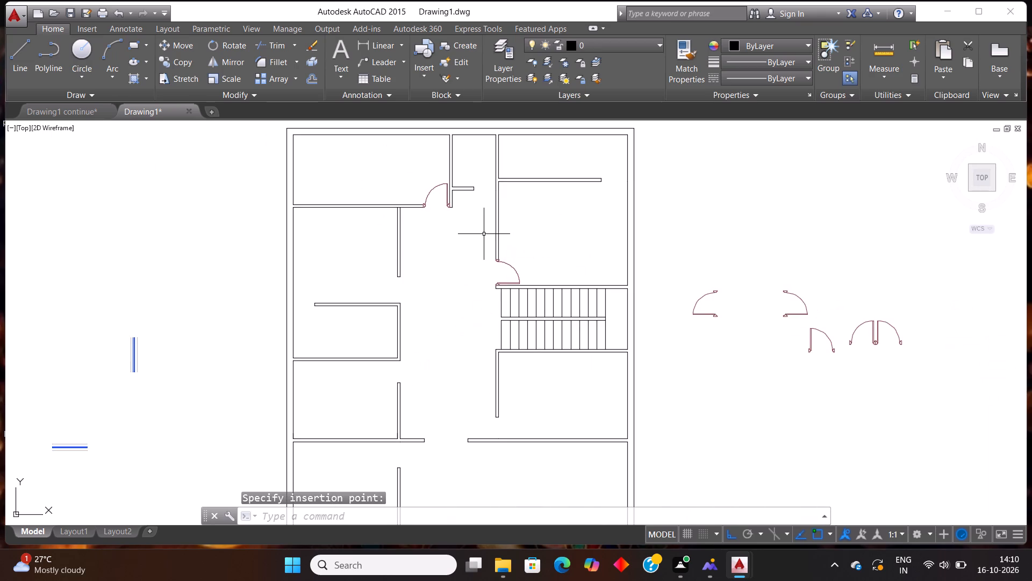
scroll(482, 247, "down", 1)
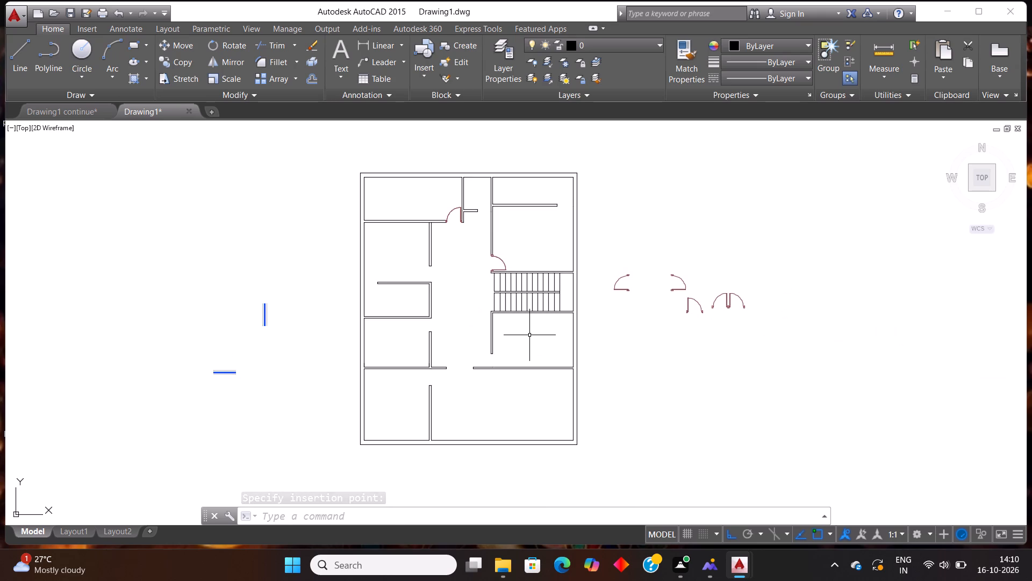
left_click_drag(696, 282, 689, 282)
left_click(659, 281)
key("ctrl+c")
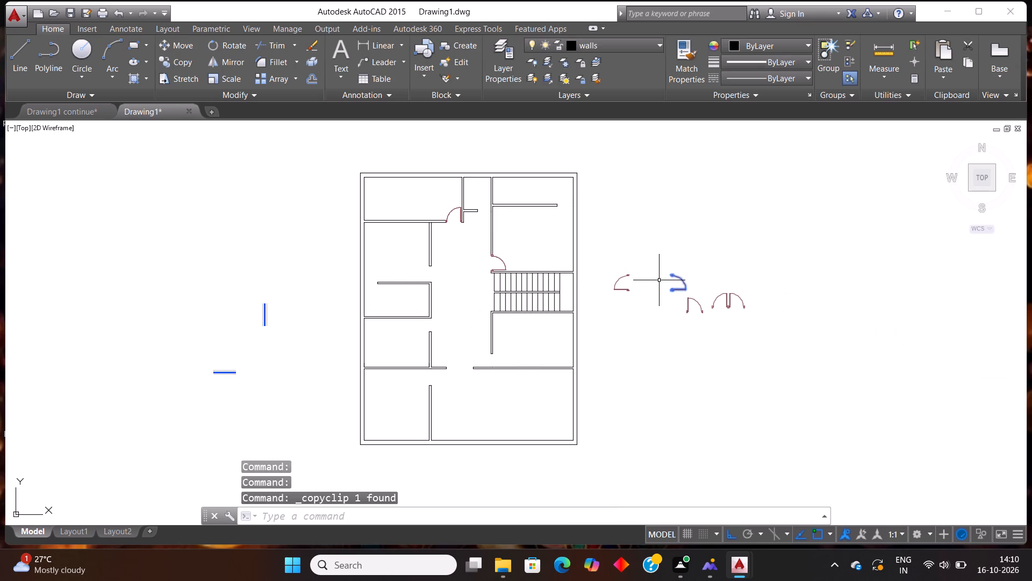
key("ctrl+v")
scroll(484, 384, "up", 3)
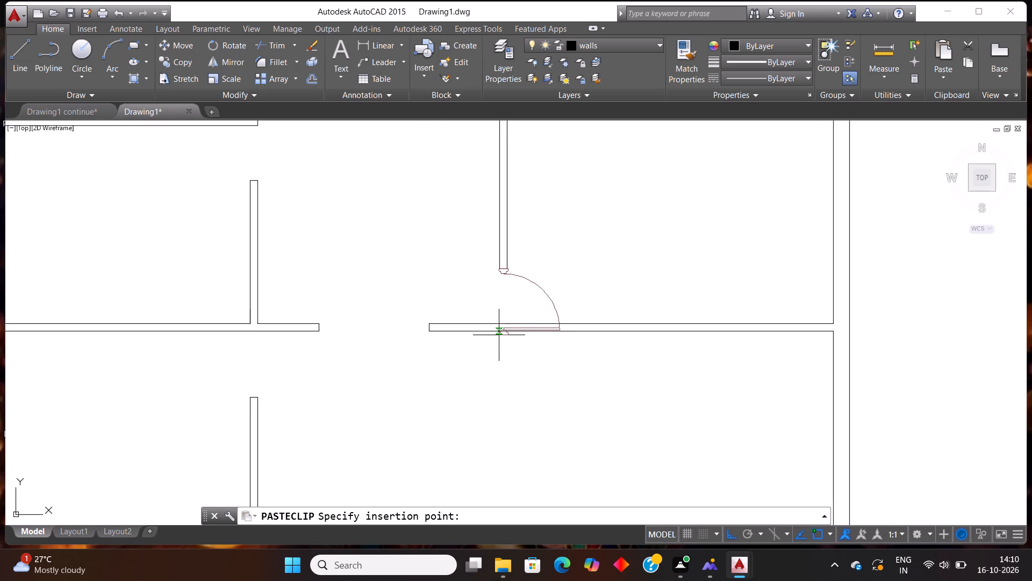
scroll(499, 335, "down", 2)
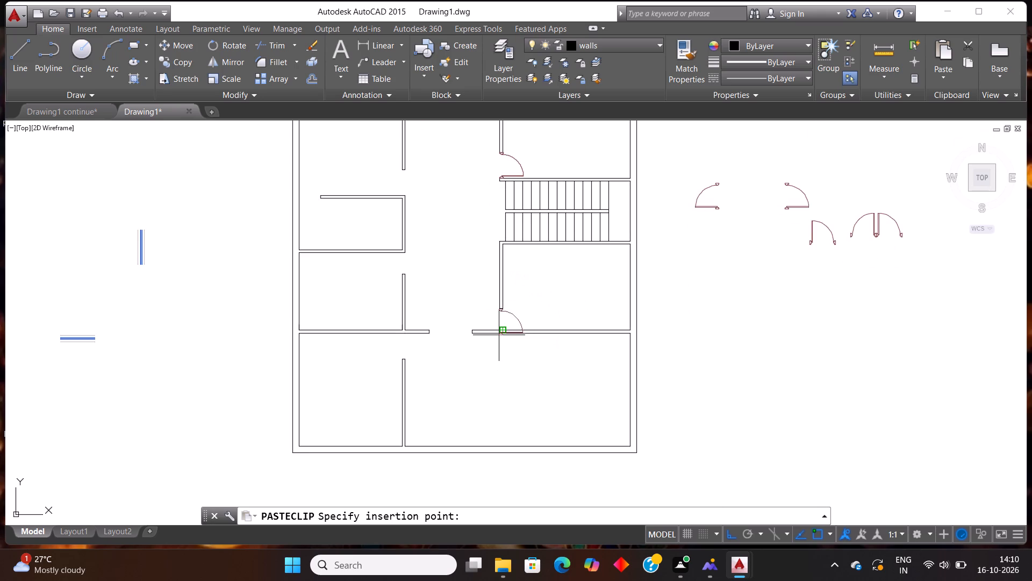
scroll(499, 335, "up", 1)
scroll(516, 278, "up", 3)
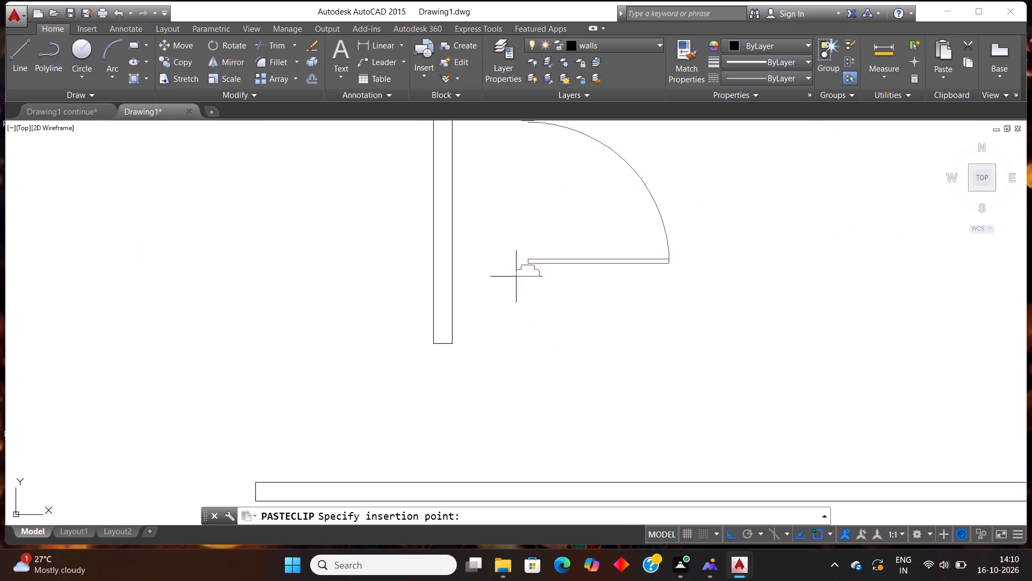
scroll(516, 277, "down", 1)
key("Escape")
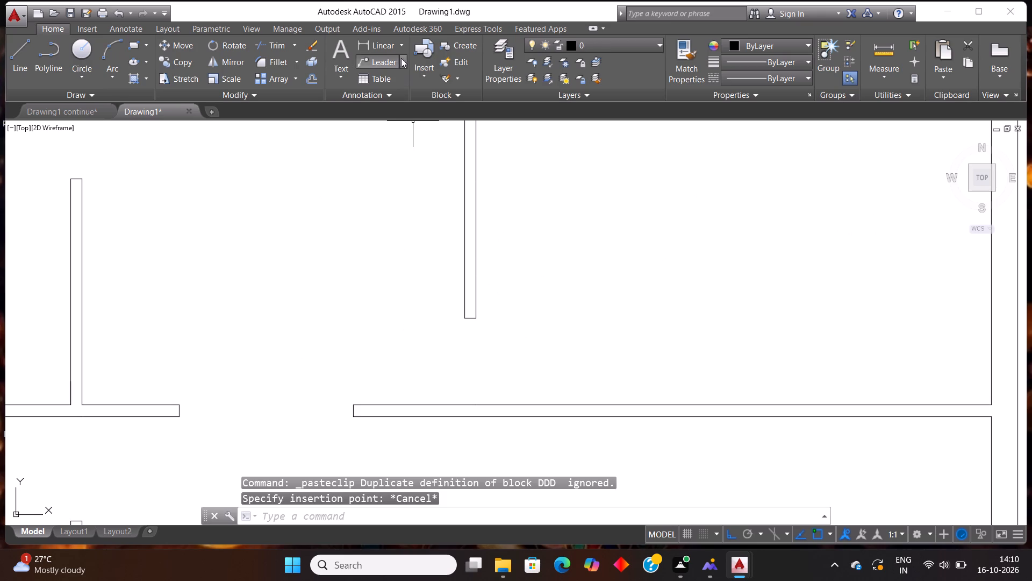
Measure the opening between the vertical wall below the staircase and the horizontal wall with a temporary linear dimension, and erase that dimension.
left_click(401, 47)
left_click(379, 41)
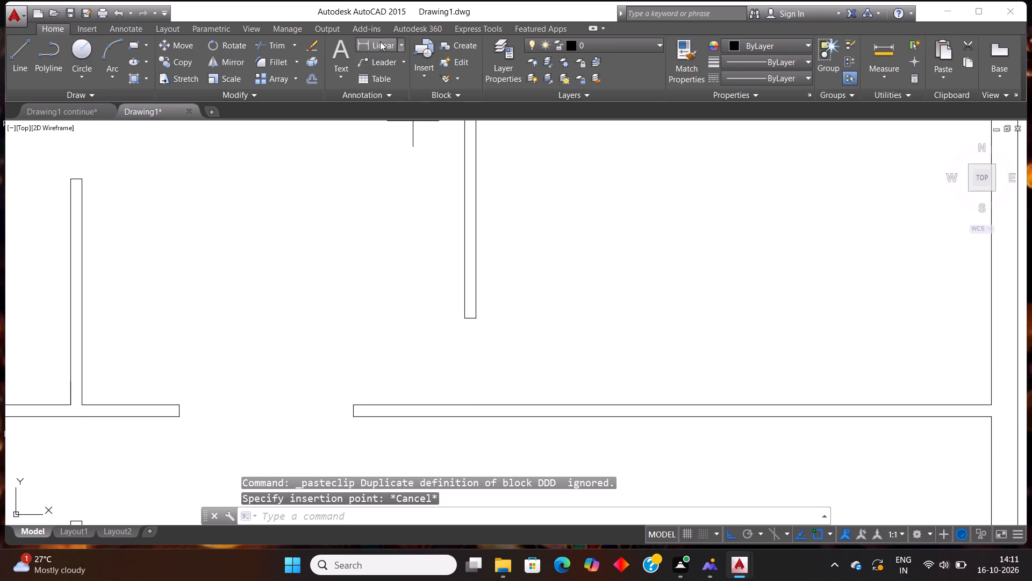
left_click(460, 319)
left_click(464, 405)
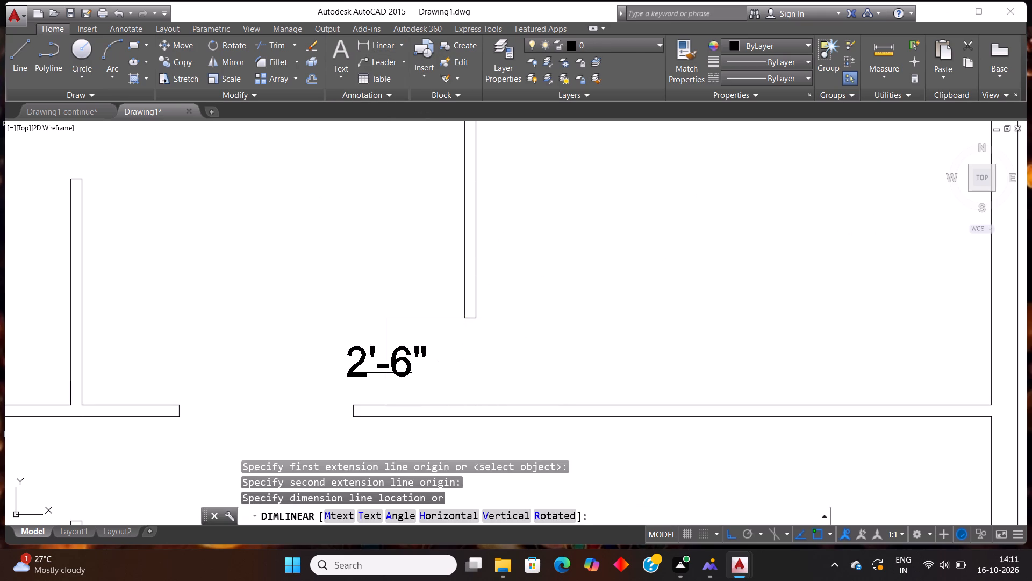
left_click(386, 372)
key("Escape")
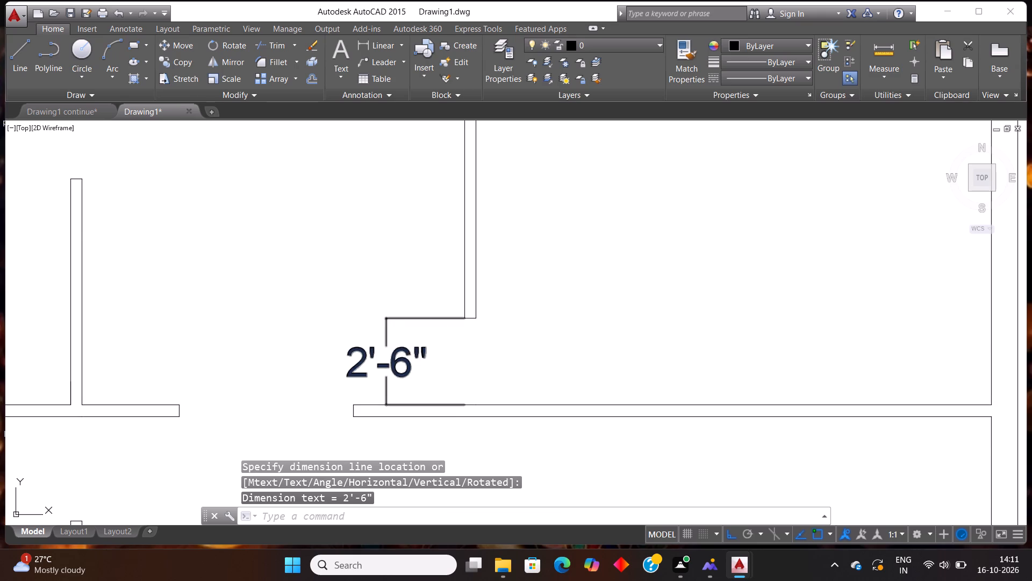
left_click(432, 337)
left_click(368, 294)
key("Delete")
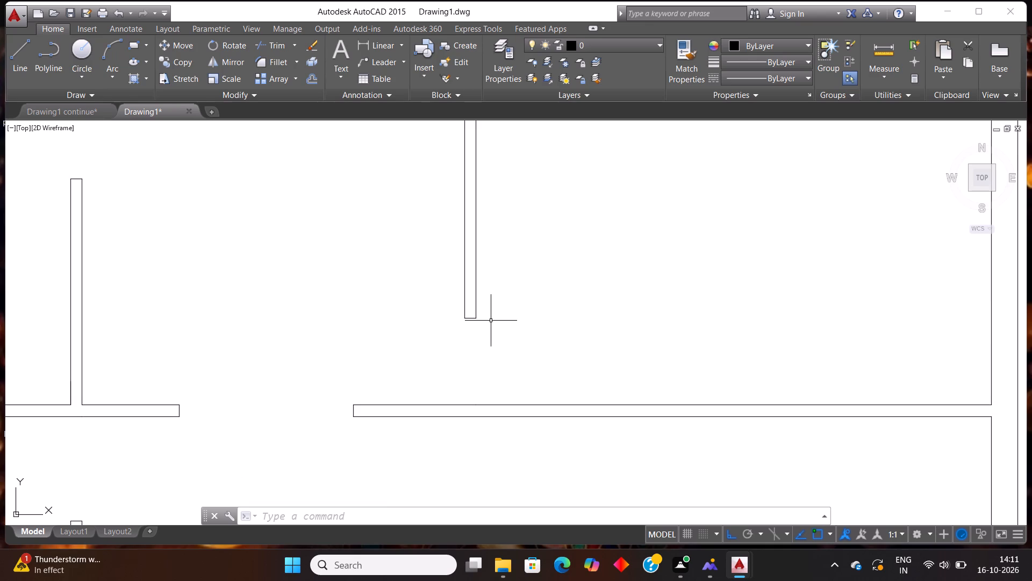
Examine the whole floor plan, checking the room layout, wall openings and remaining door positions.
scroll(438, 334, "down", 5)
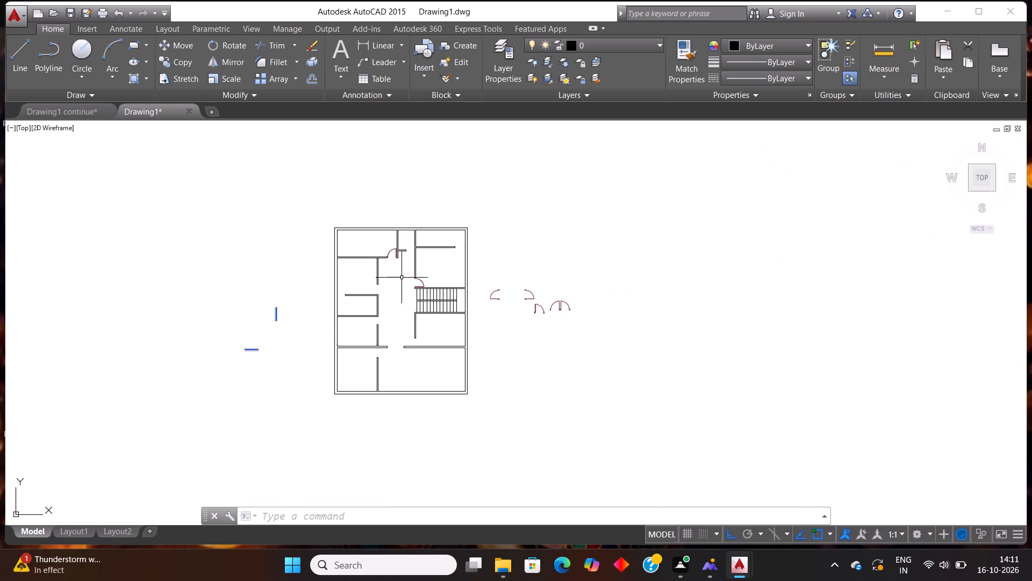
scroll(377, 313, "up", 2)
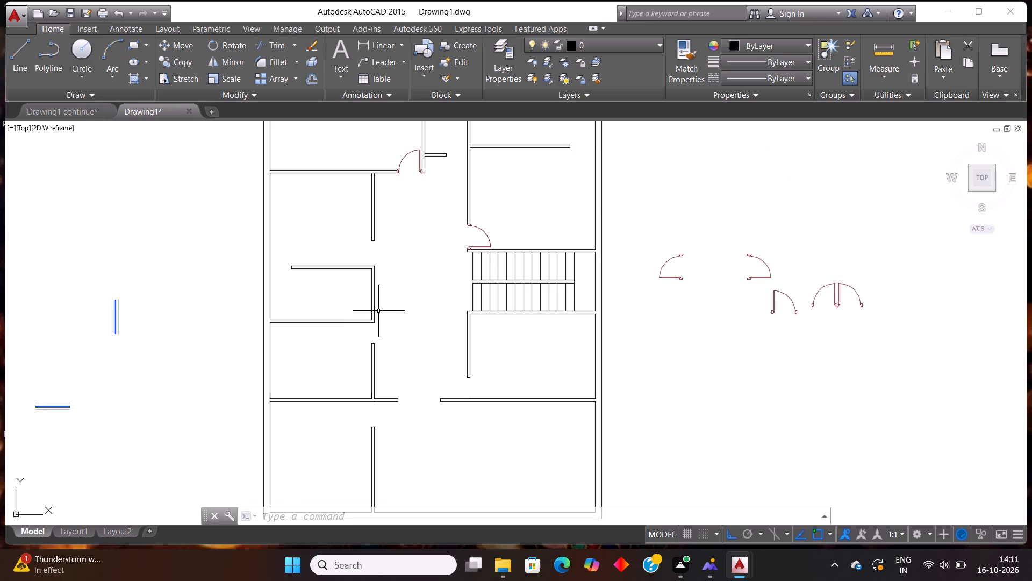
scroll(378, 311, "down", 1)
scroll(316, 269, "up", 2)
scroll(316, 267, "down", 2)
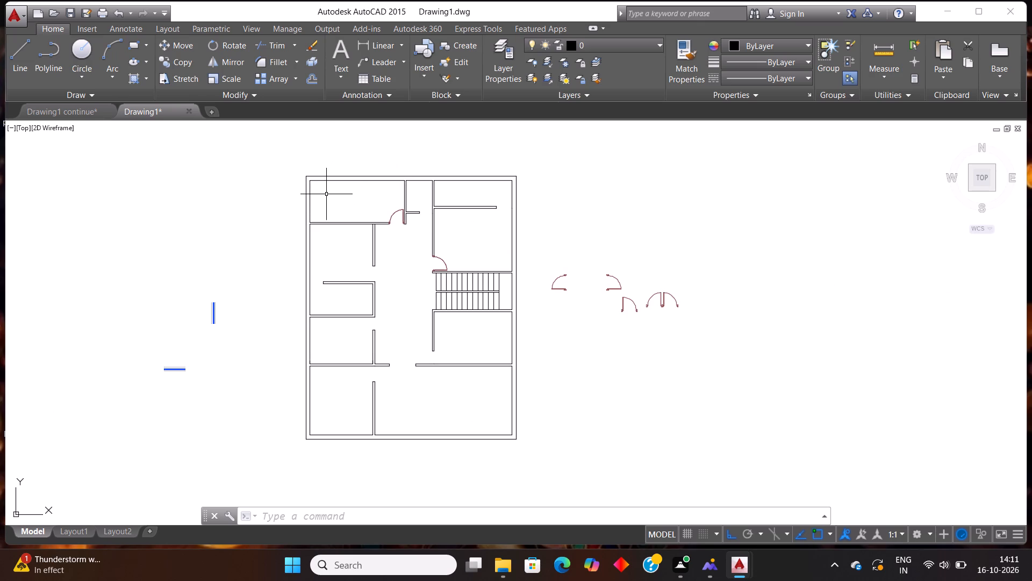
scroll(327, 185, "up", 1)
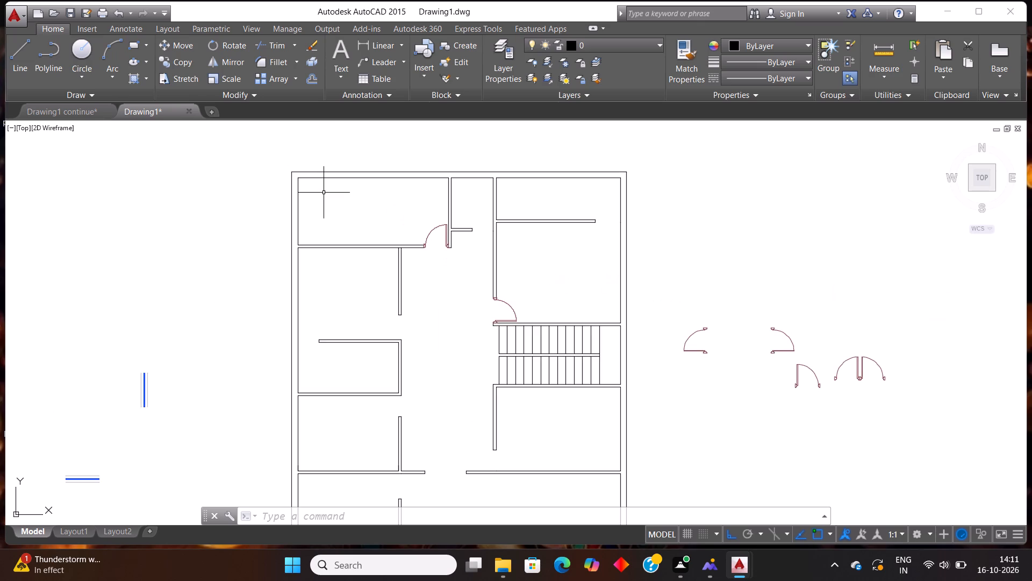
scroll(324, 193, "down", 1)
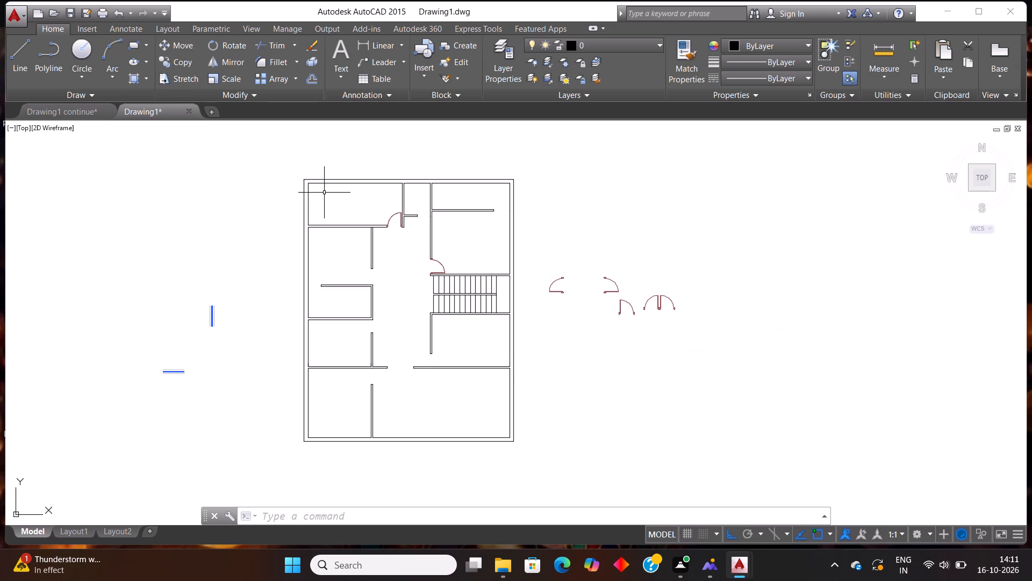
scroll(321, 200, "up", 2)
scroll(321, 200, "down", 1)
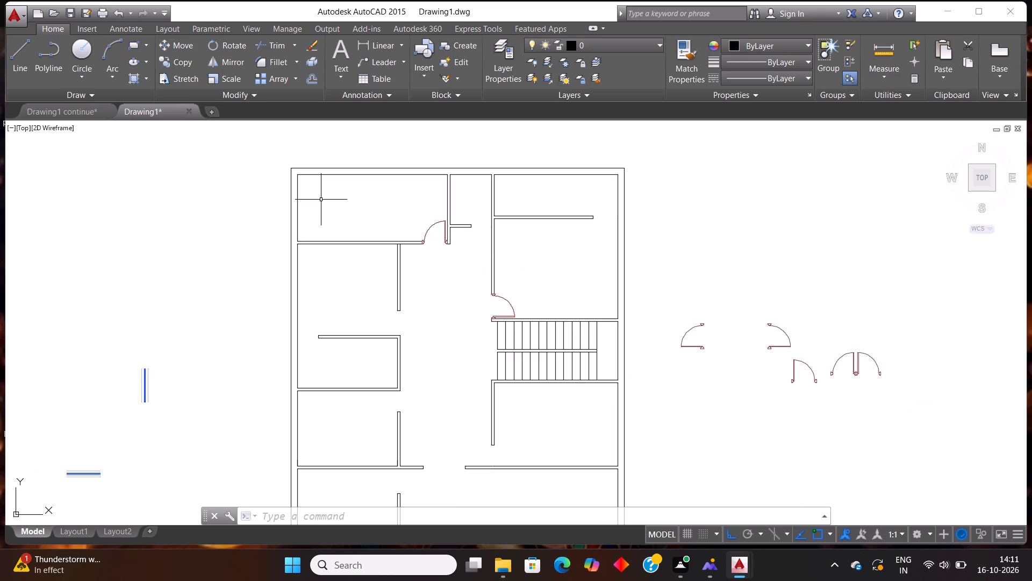
scroll(321, 200, "down", 1)
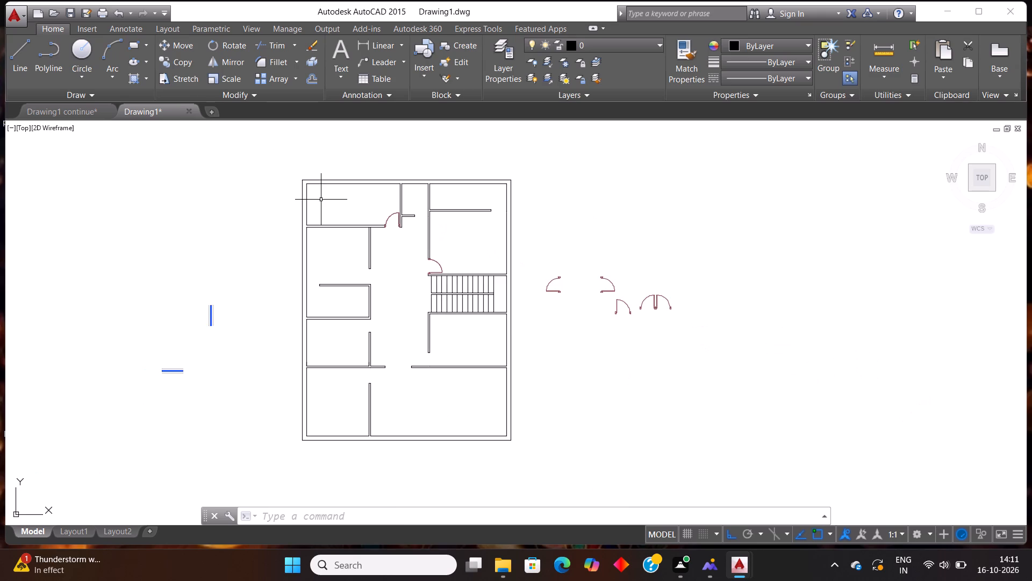
scroll(390, 338, "up", 1)
scroll(391, 336, "down", 2)
scroll(410, 380, "up", 1)
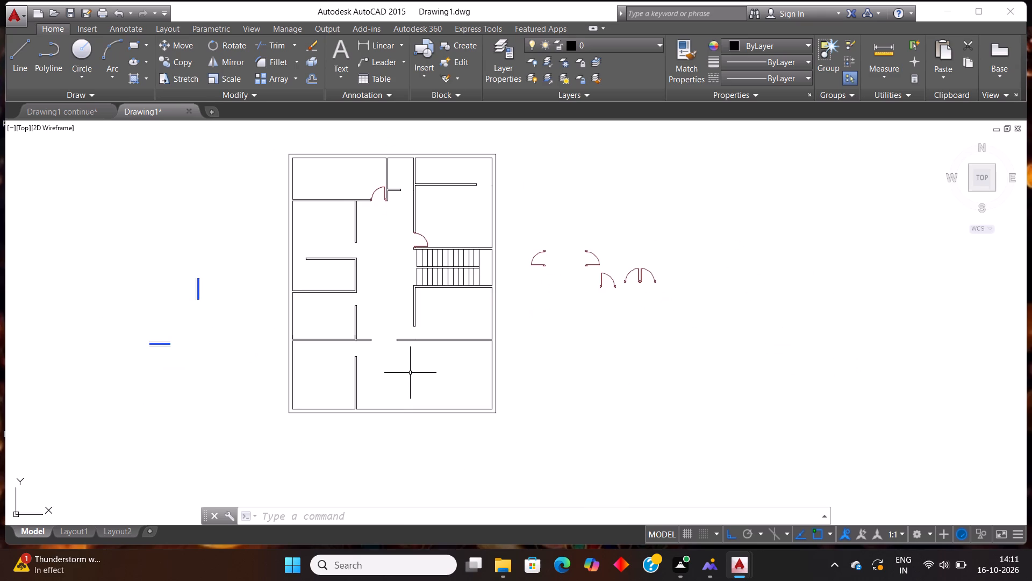
scroll(425, 353, "up", 1)
scroll(426, 350, "down", 1)
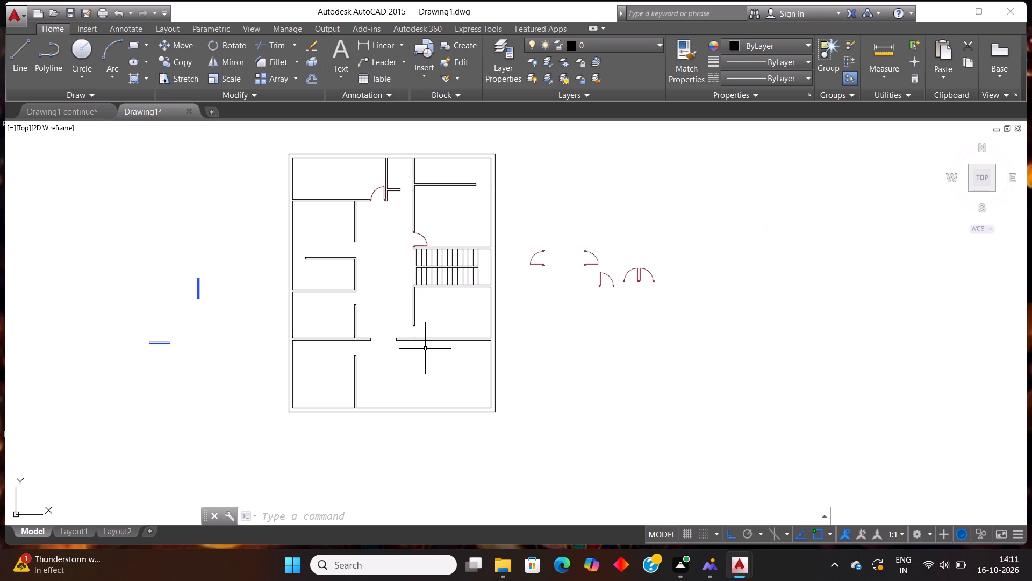
scroll(425, 349, "down", 1)
scroll(357, 306, "up", 2)
scroll(363, 303, "down", 2)
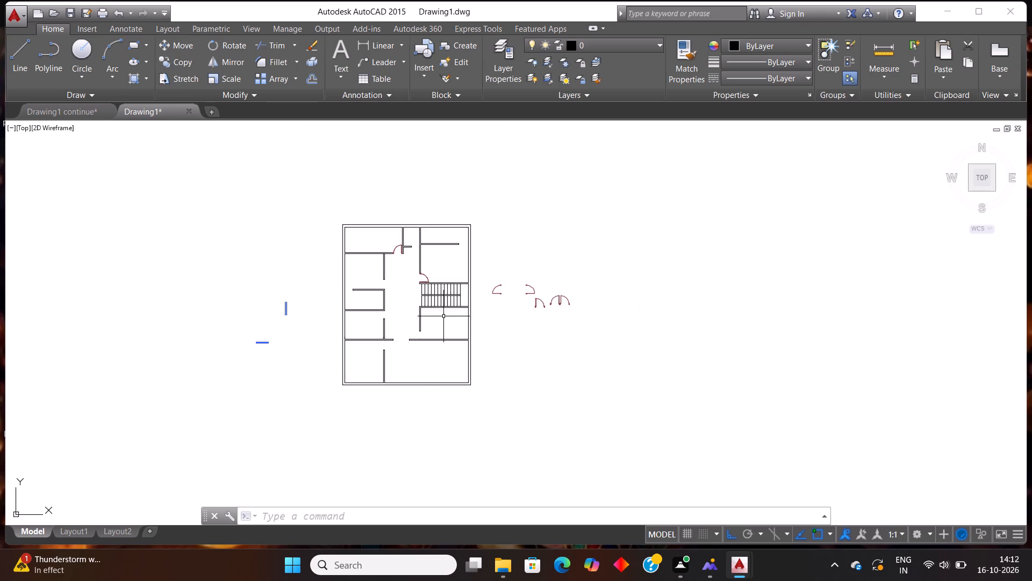
scroll(443, 317, "up", 2)
scroll(441, 320, "down", 1)
Extend both lines of the vertical wall below the staircase down to the horizontal wall, closing the opening.
scroll(405, 364, "up", 2)
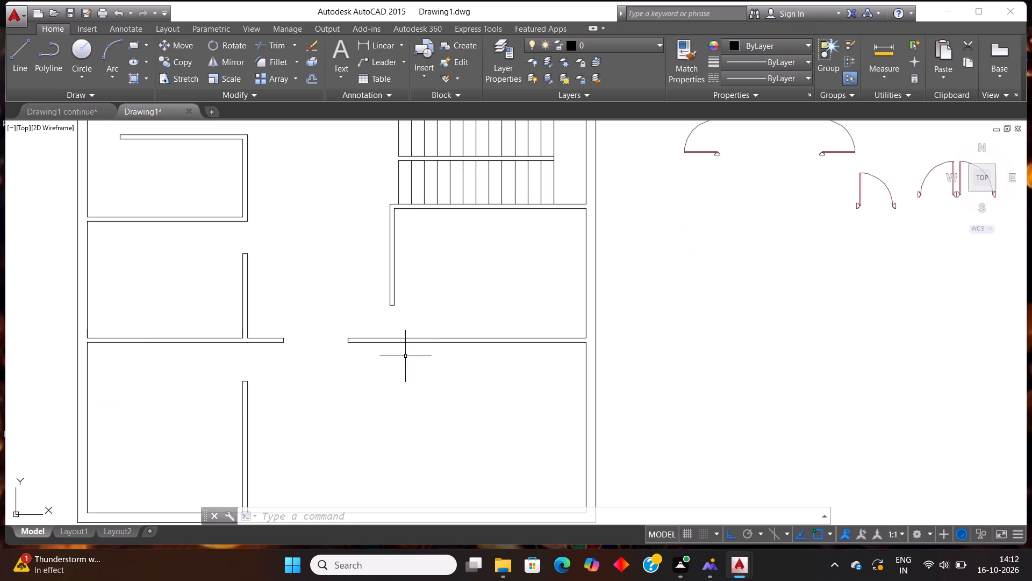
scroll(409, 324, "up", 1)
key("Escape")
type("ex")
key("Return")
key("Return")
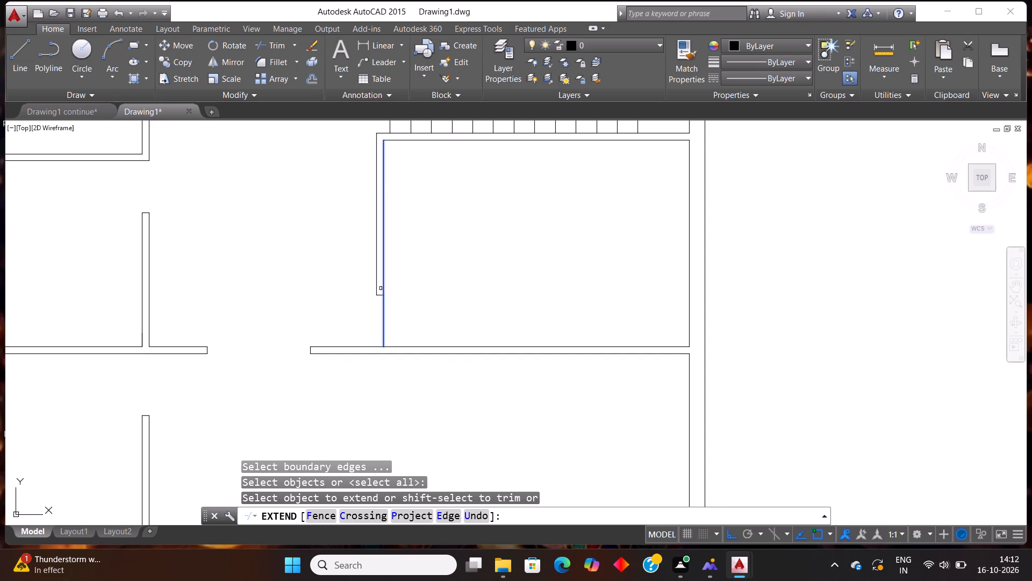
left_click(376, 289)
left_click(382, 288)
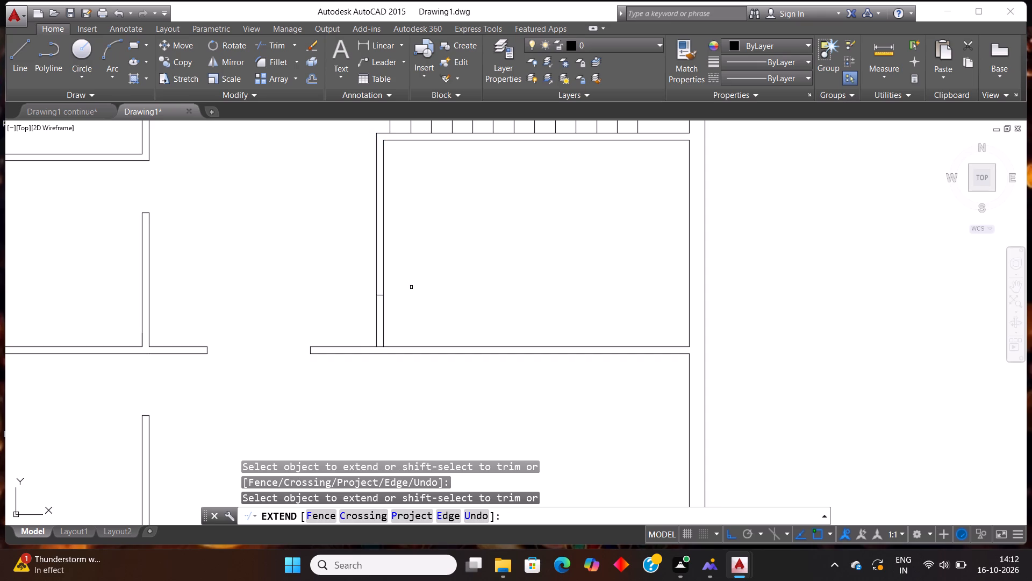
key("Escape")
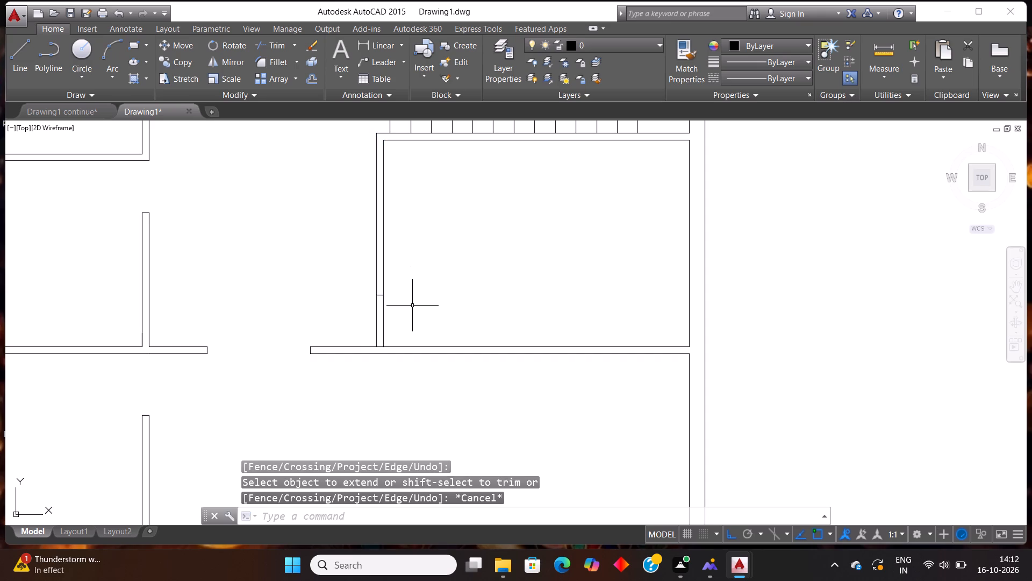
Erase the leftover short end line crossing the extended vertical wall below the staircase.
scroll(379, 305, "up", 4)
left_click(373, 285)
left_click(354, 250)
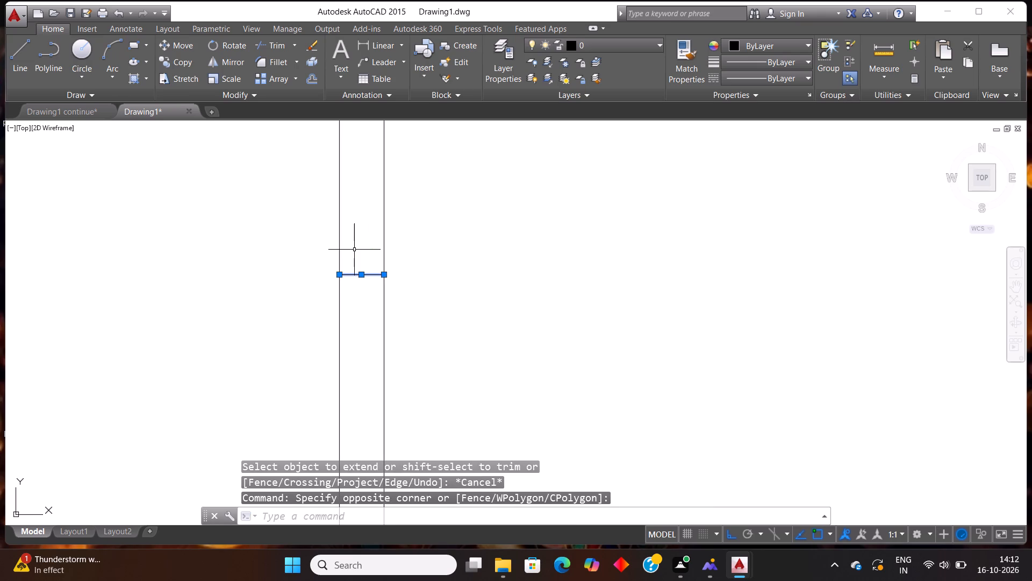
key("Delete")
Offset the upper line of the horizontal wall 3' upward so it crosses the vertical wall below the staircase.
scroll(360, 261, "down", 3)
scroll(395, 302, "down", 4)
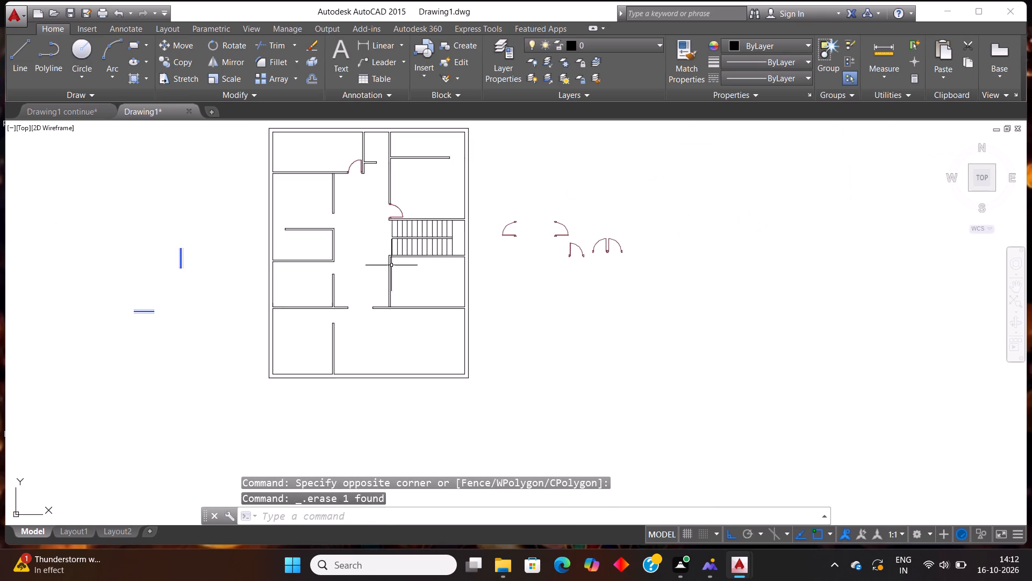
scroll(399, 236, "up", 2)
scroll(355, 448, "up", 2)
scroll(390, 417, "down", 1)
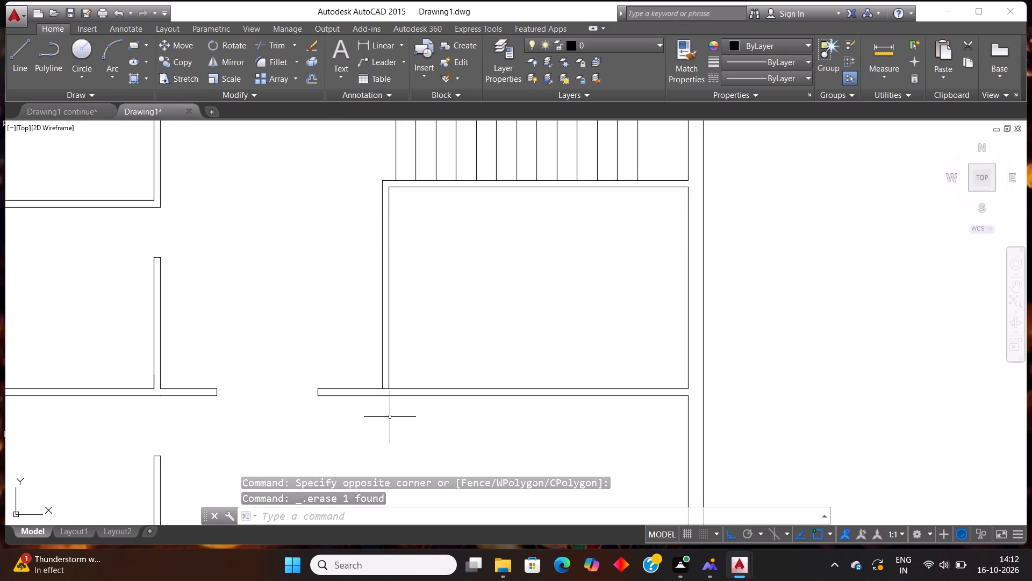
key("Escape")
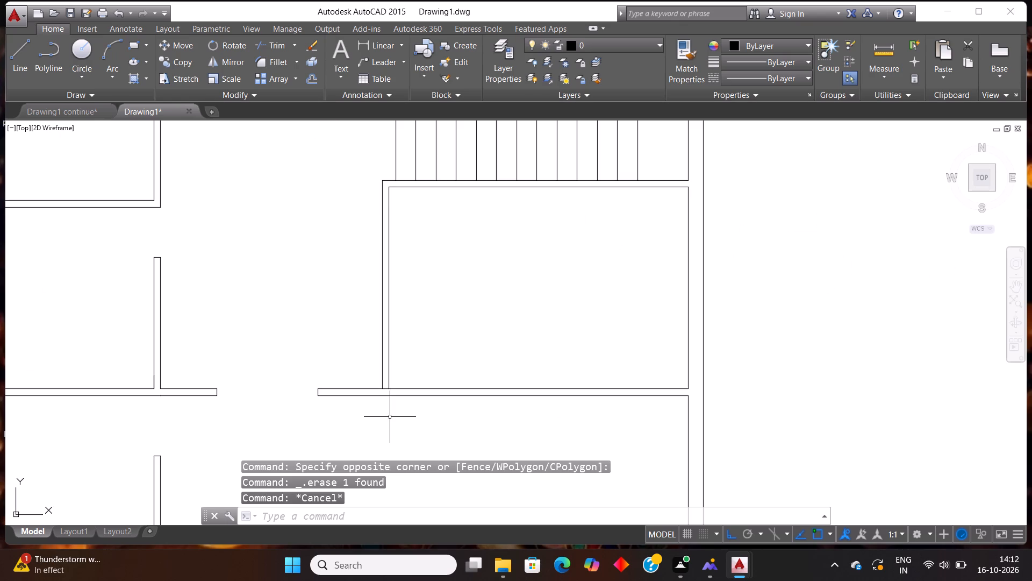
type("of")
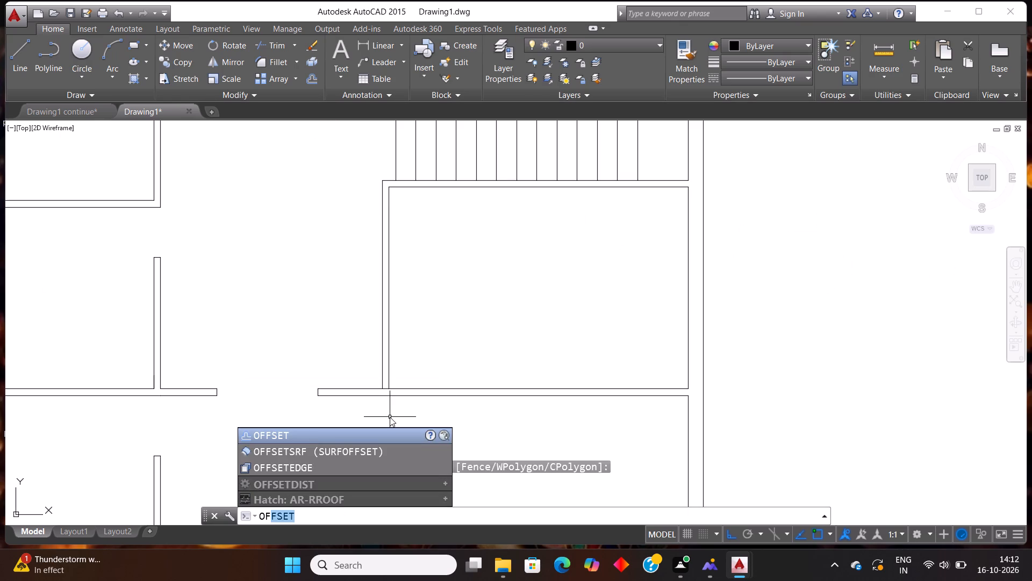
key("Return")
type("3'")
key("Return")
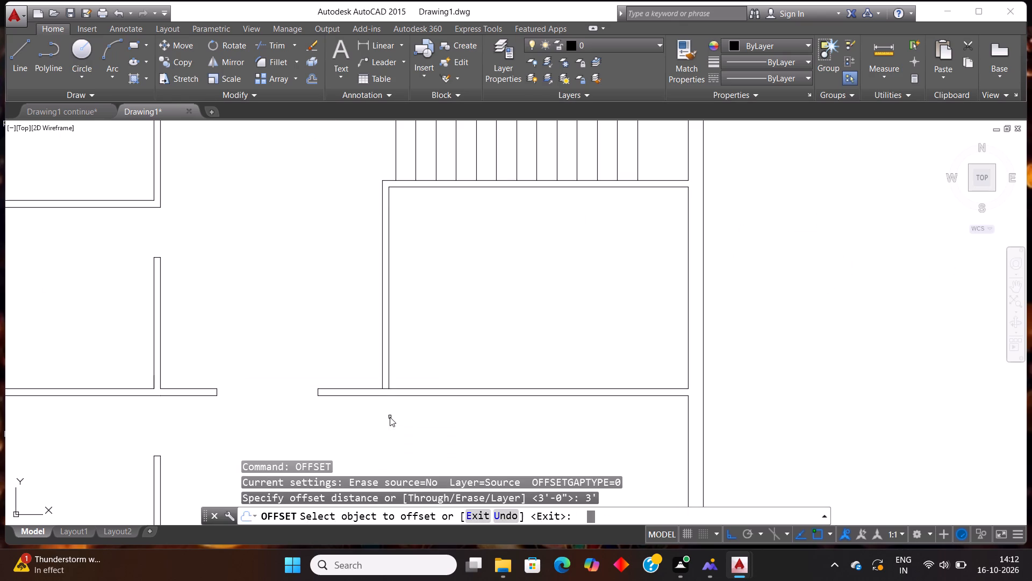
left_click(372, 388)
left_click(343, 263)
key("Escape")
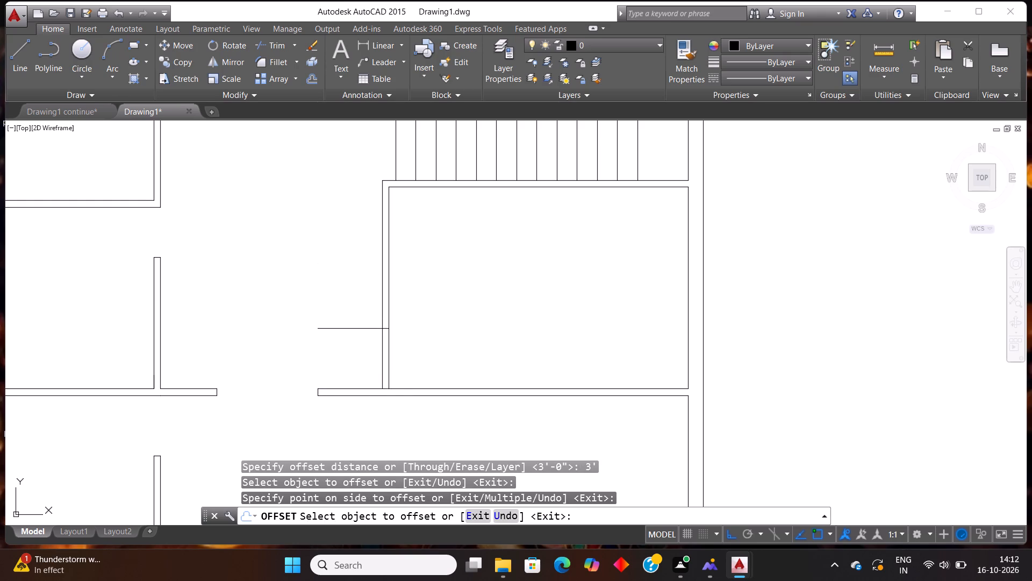
Trim the vertical wall below the offset line and the line's projecting end, leaving a 3' door opening above the horizontal wall.
type("tr")
key("Return")
key("Return")
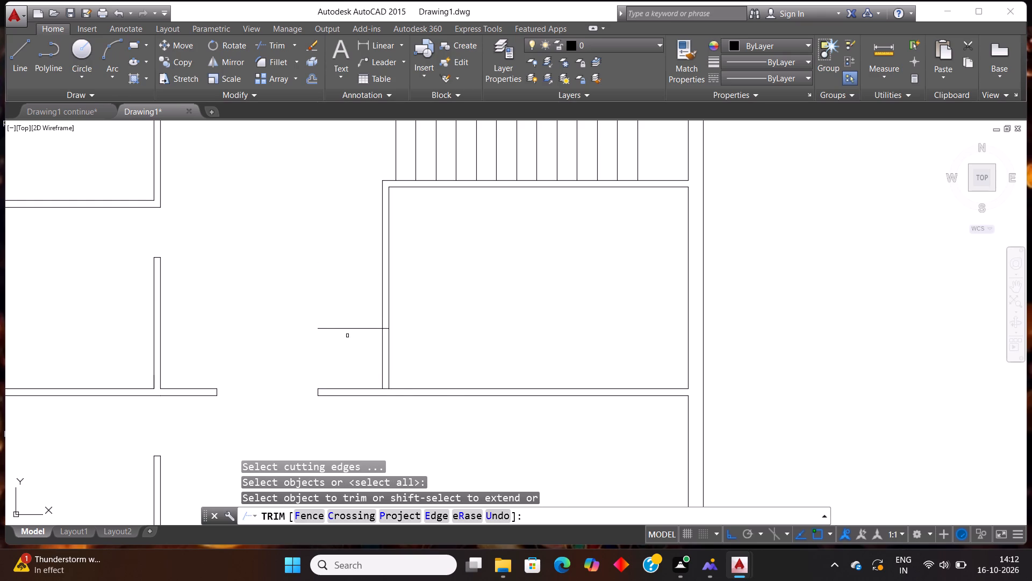
left_click(358, 350)
left_click(455, 335)
left_click(357, 356)
left_click(316, 284)
scroll(377, 304, "down", 5)
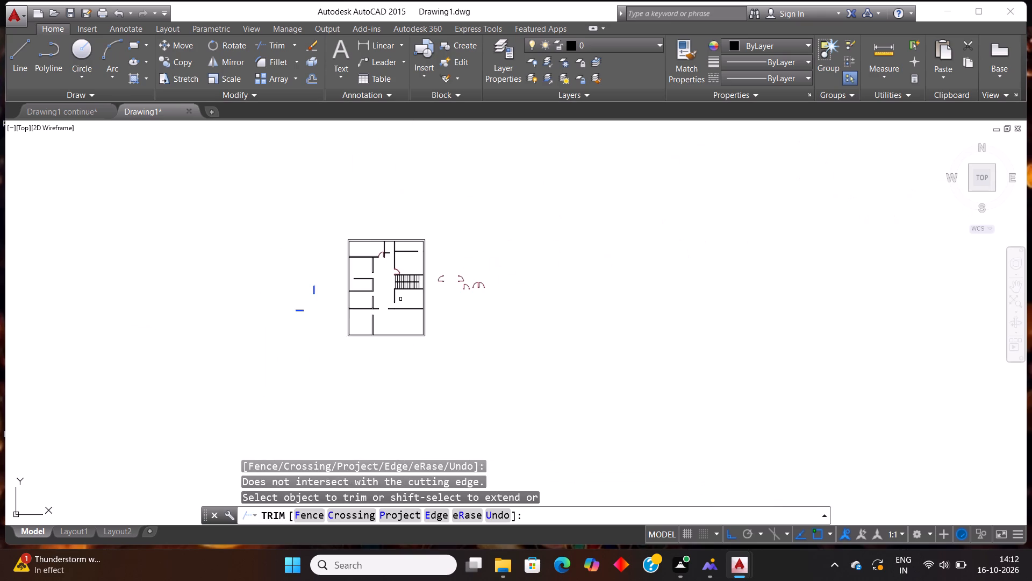
scroll(336, 309, "up", 2)
scroll(339, 303, "down", 2)
scroll(341, 274, "up", 2)
scroll(466, 307, "down", 1)
scroll(509, 375, "up", 2)
scroll(509, 375, "down", 2)
scroll(514, 359, "up", 1)
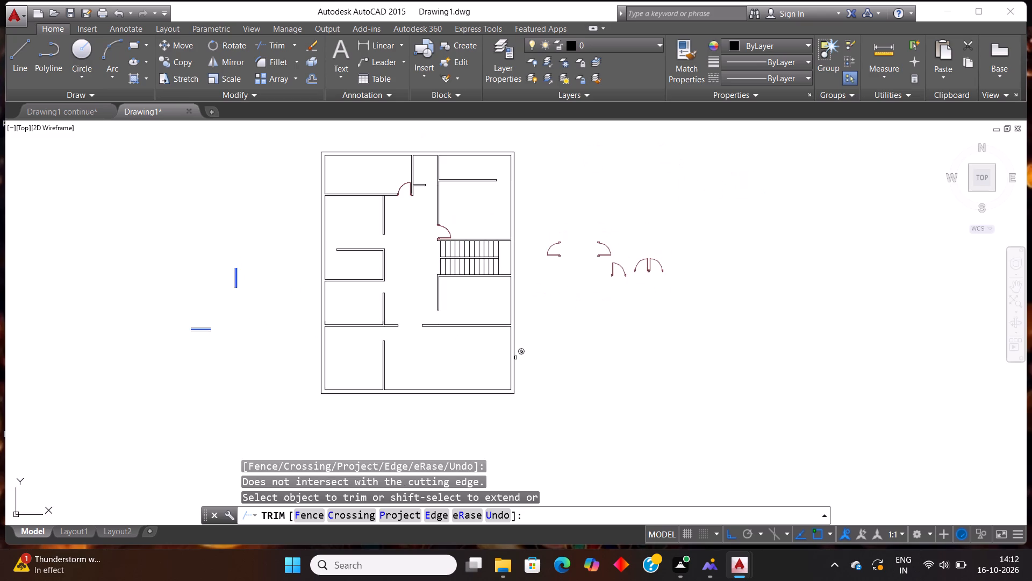
key("Escape")
key("Escape")
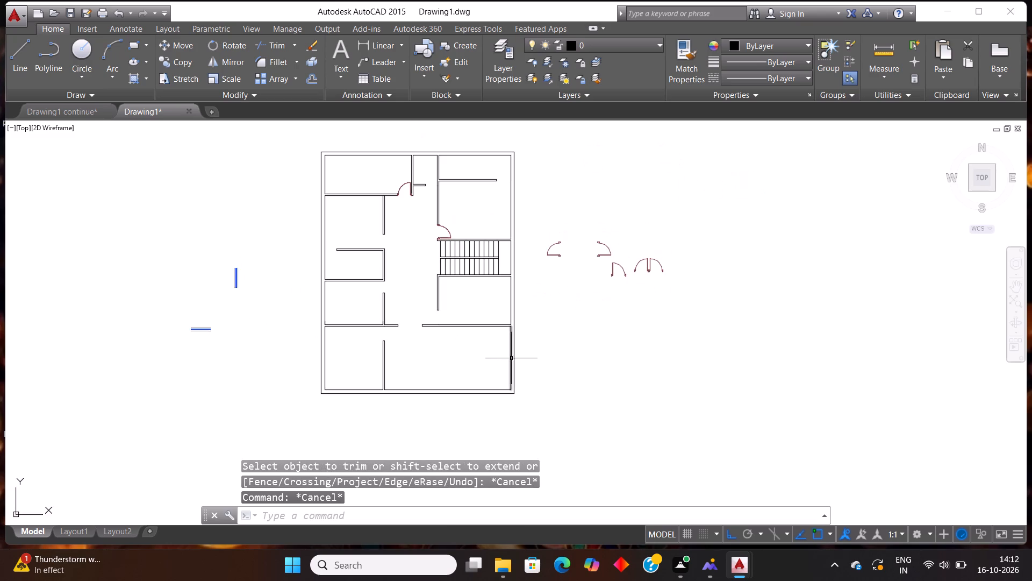
Draw a short vertical line across the bottom exterior wall, aligned with the vertical wall below the staircase.
scroll(490, 331, "down", 2)
scroll(496, 339, "up", 2)
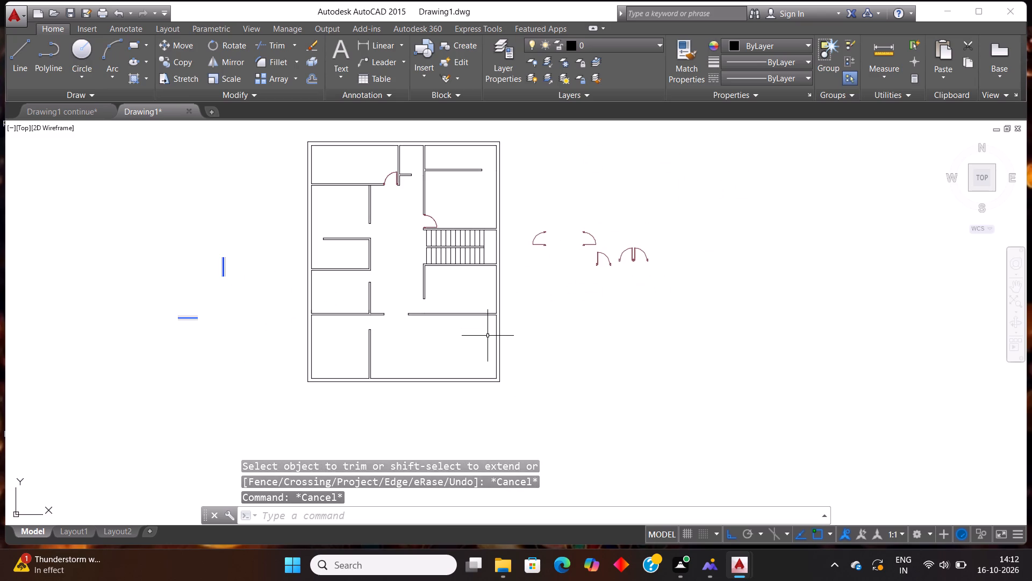
scroll(479, 334, "up", 1)
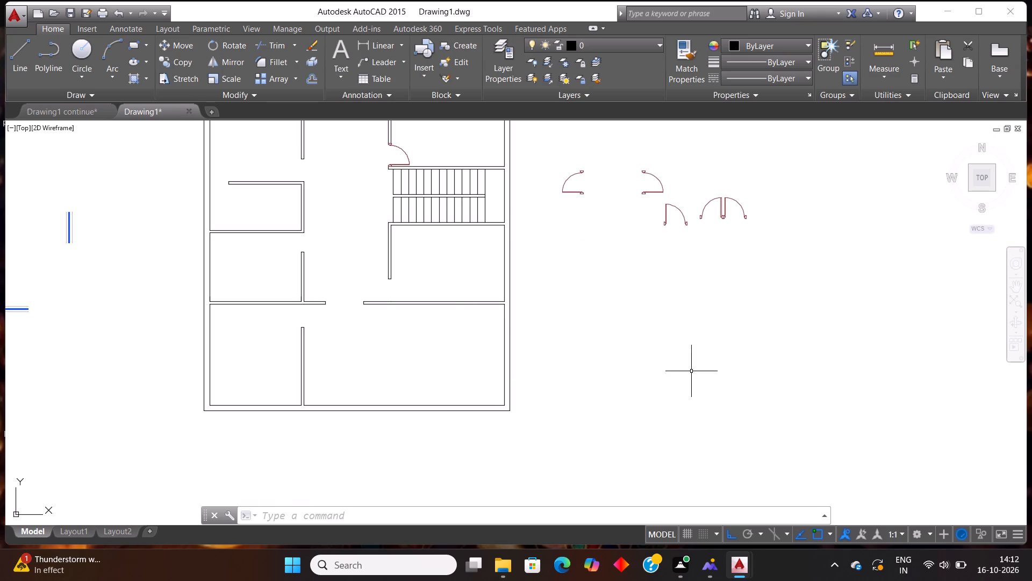
key("l")
key("Return")
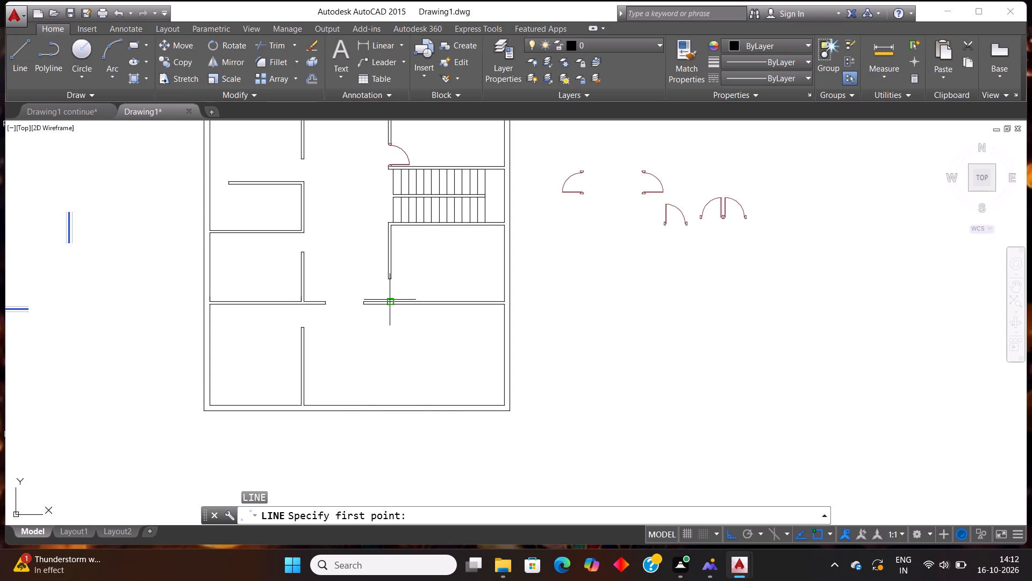
left_click(389, 396)
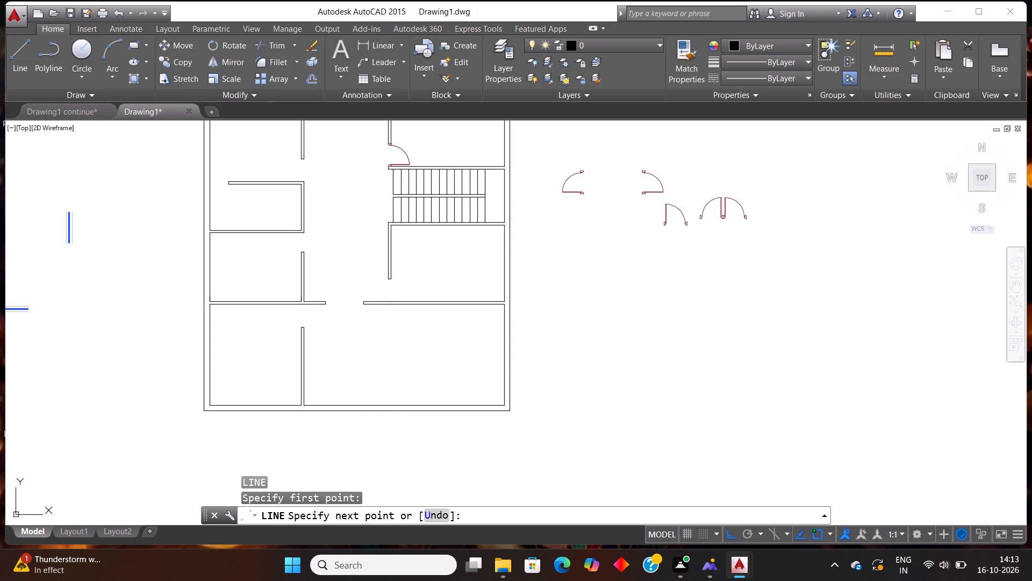
left_click(386, 430)
key("Escape")
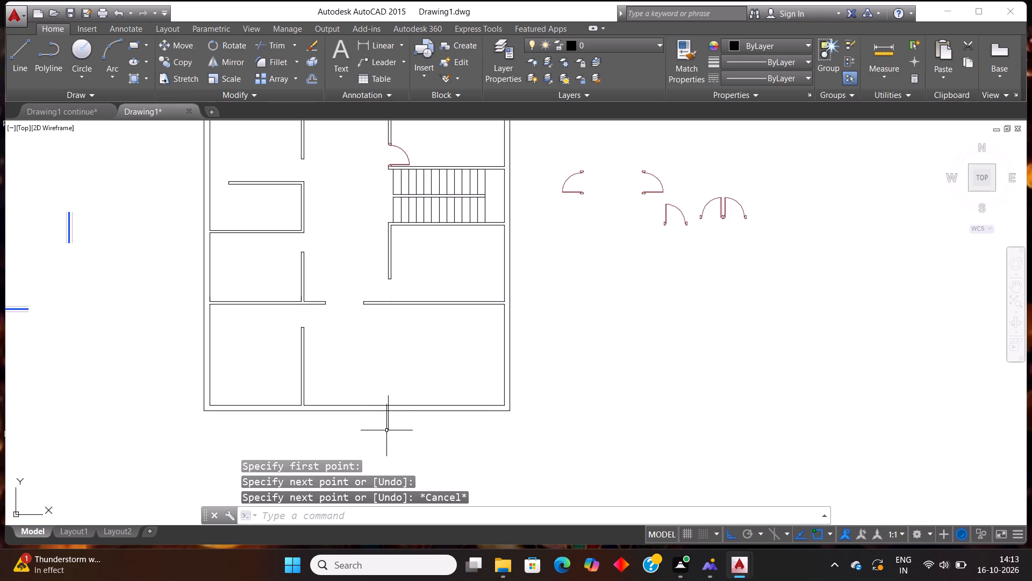
Offset the short vertical line 4' to the right to mark the other side of the bottom wall opening.
type("off")
key("Return")
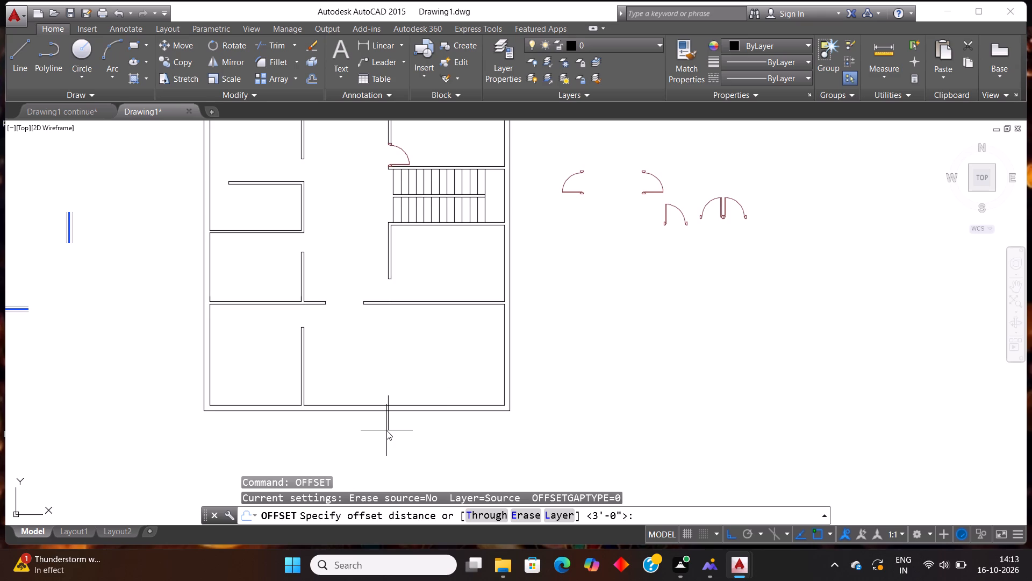
type("4'")
key("Return")
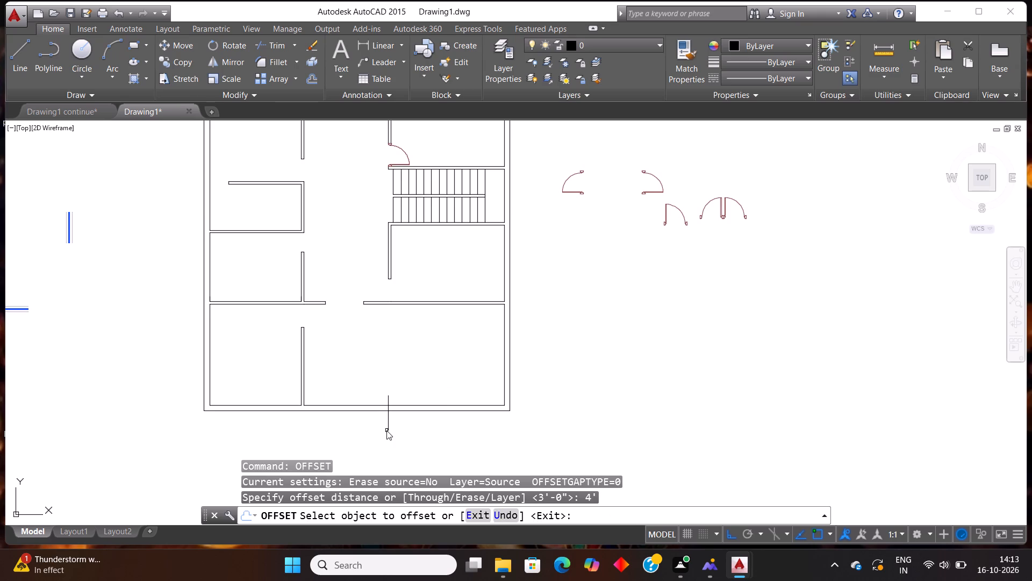
left_click(388, 430)
left_click(482, 437)
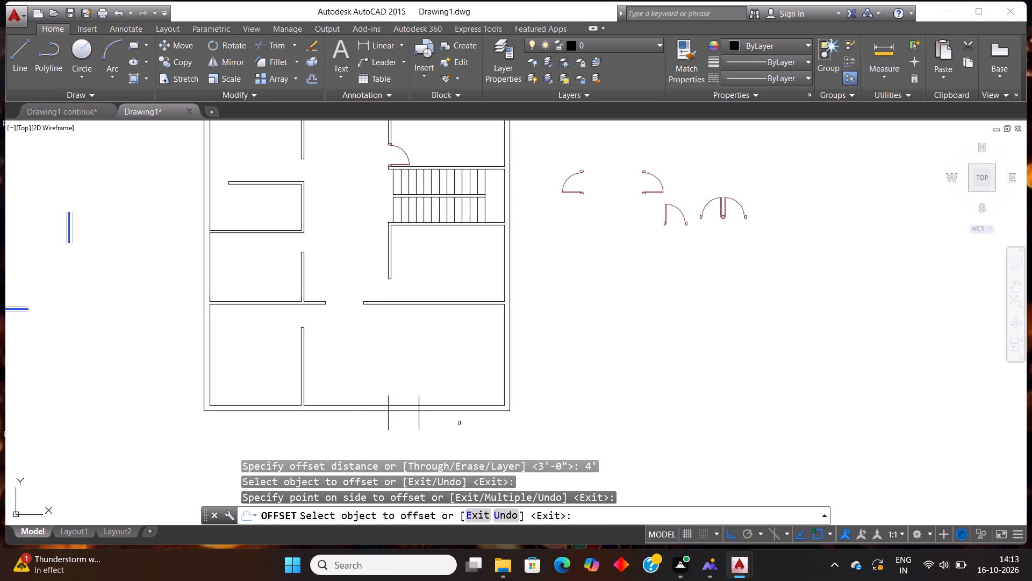
key("Escape")
Trim the bottom exterior wall between the two marker lines and their projecting ends, leaving a closed-end 4' entrance opening.
type("tr")
key("Return")
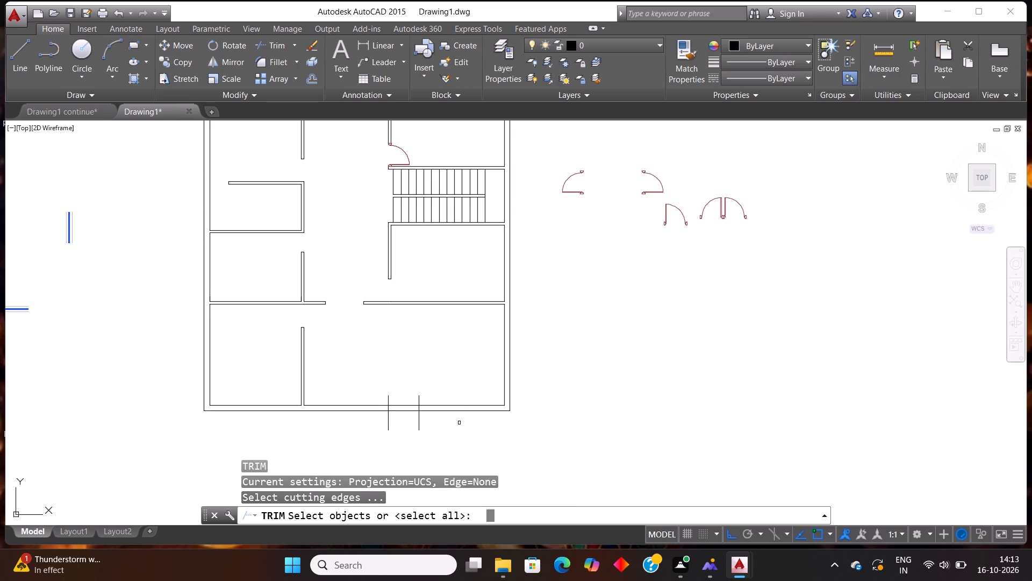
key("Return")
scroll(410, 421, "up", 2)
left_click_drag(410, 421, 400, 392)
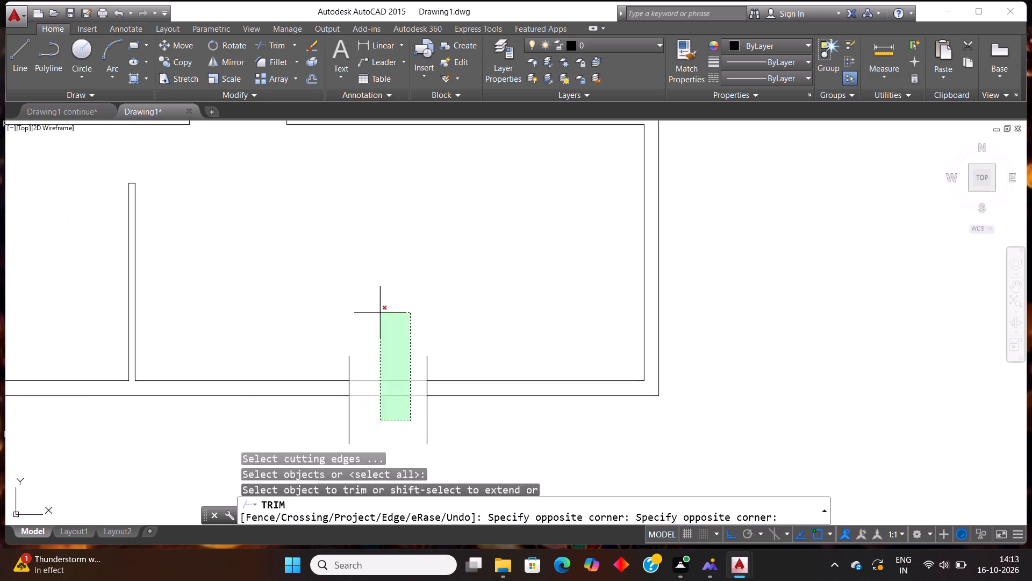
left_click(377, 303)
left_click_drag(448, 296, 464, 331)
left_click(321, 369)
scroll(383, 342, "down", 2)
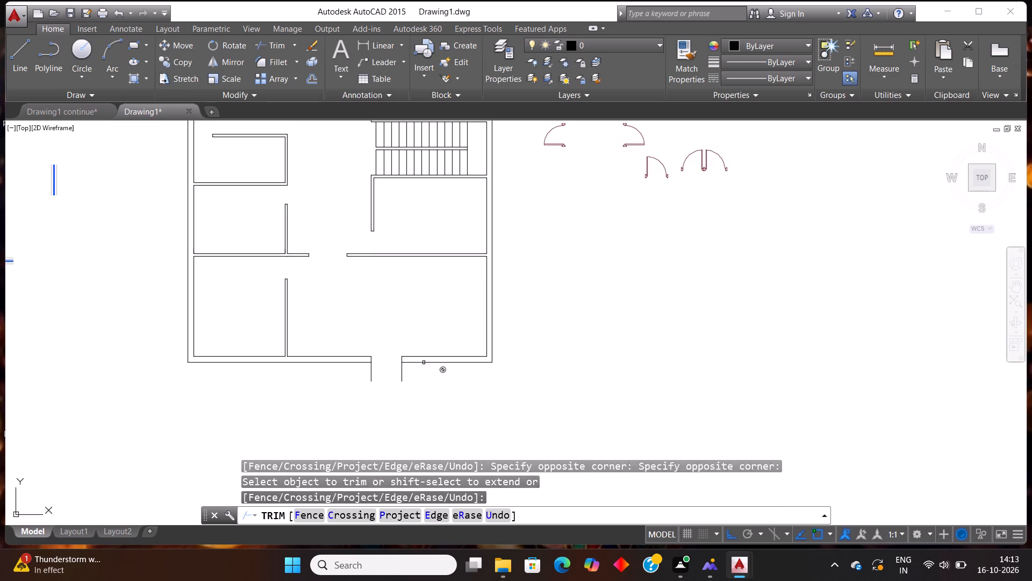
scroll(440, 393, "up", 2)
left_click_drag(403, 357, 371, 359)
left_click(194, 334)
scroll(517, 423, "down", 3)
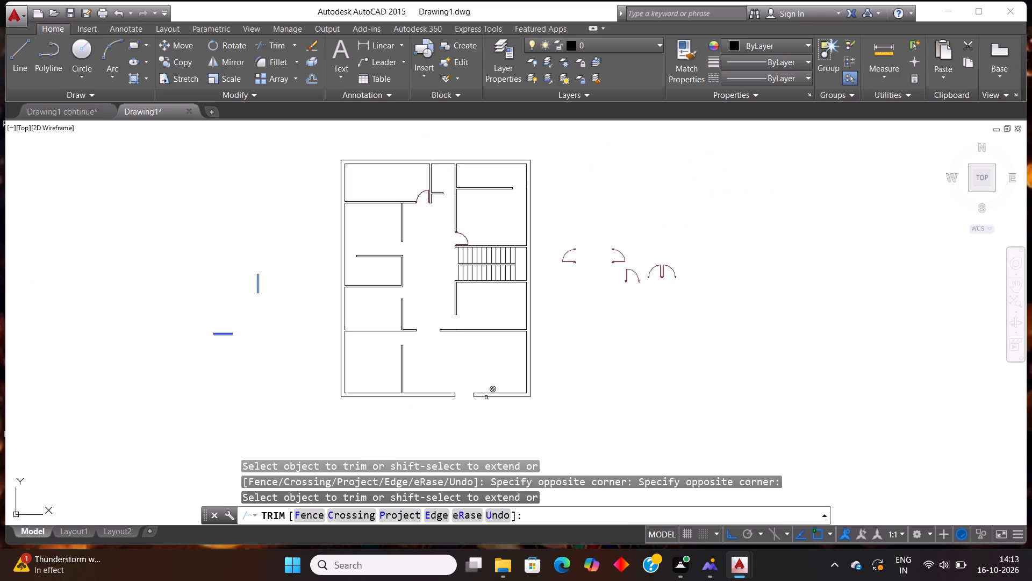
key("Escape")
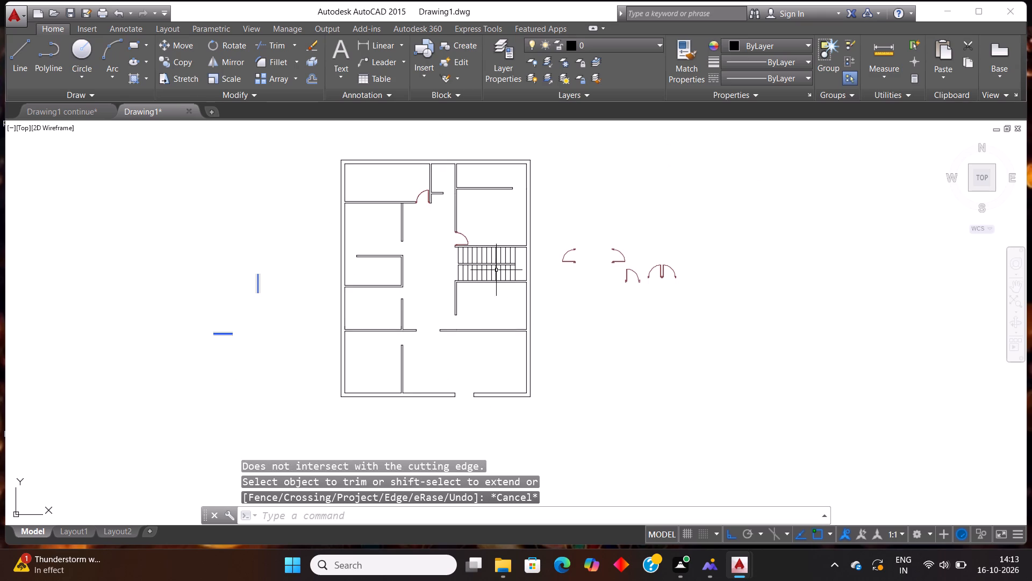
Measure the width of the bottom wall's entrance opening with a temporary linear dimension, and erase that dimension.
left_click(361, 42)
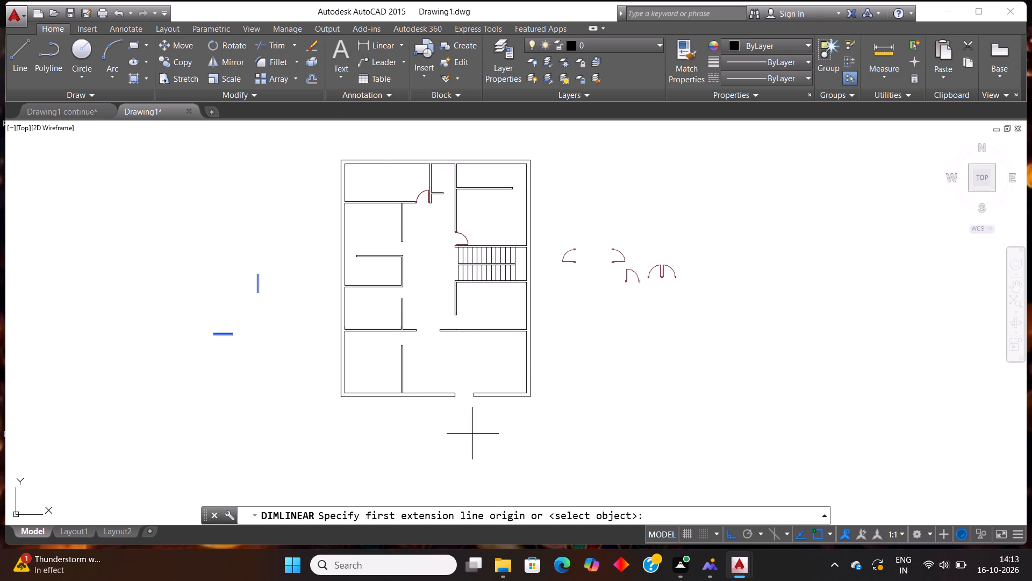
scroll(480, 387, "up", 2)
scroll(458, 428, "up", 2)
left_click(329, 395)
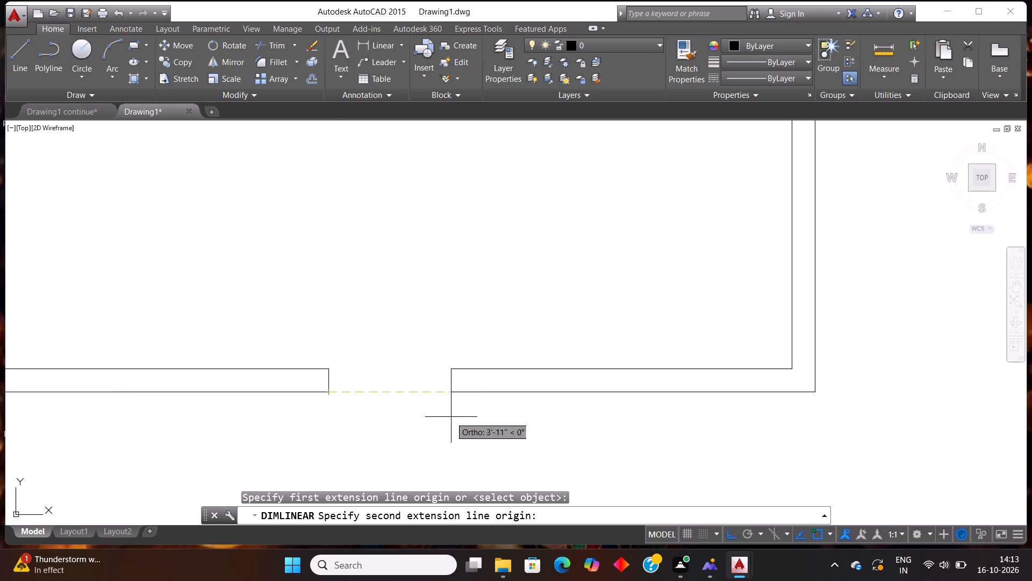
left_click(453, 396)
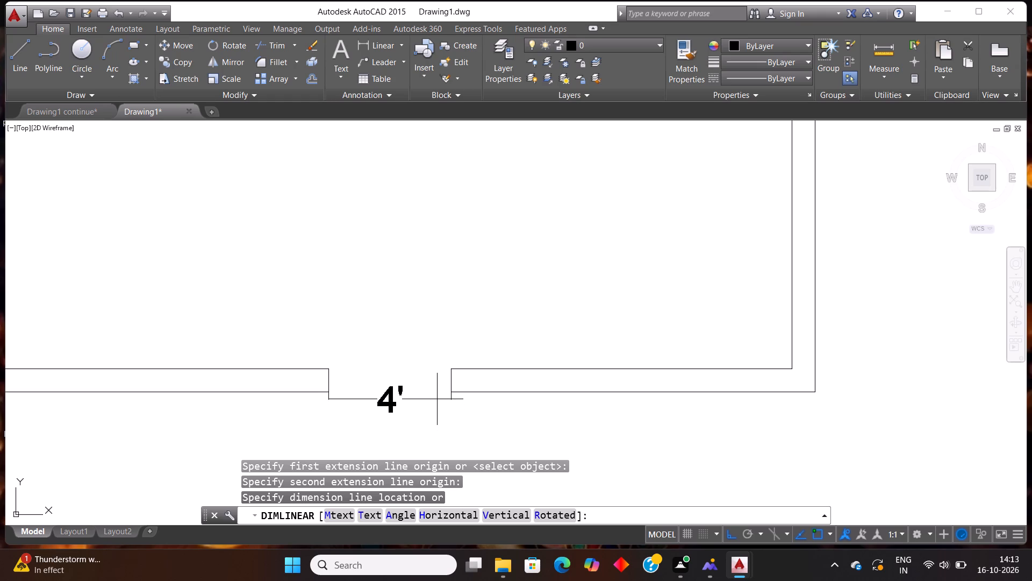
left_click(432, 335)
scroll(432, 334, "down", 1)
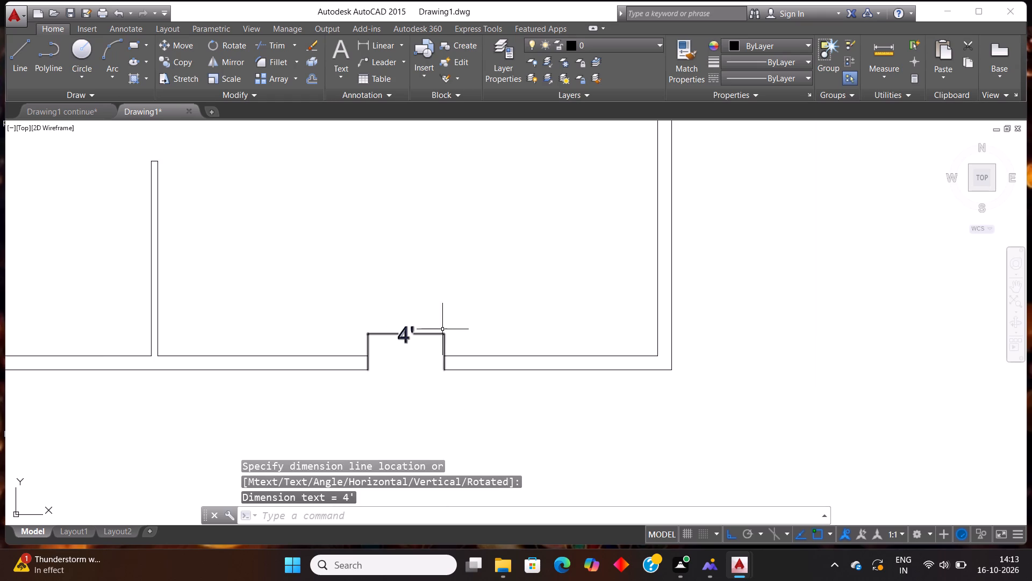
scroll(449, 326, "down", 3)
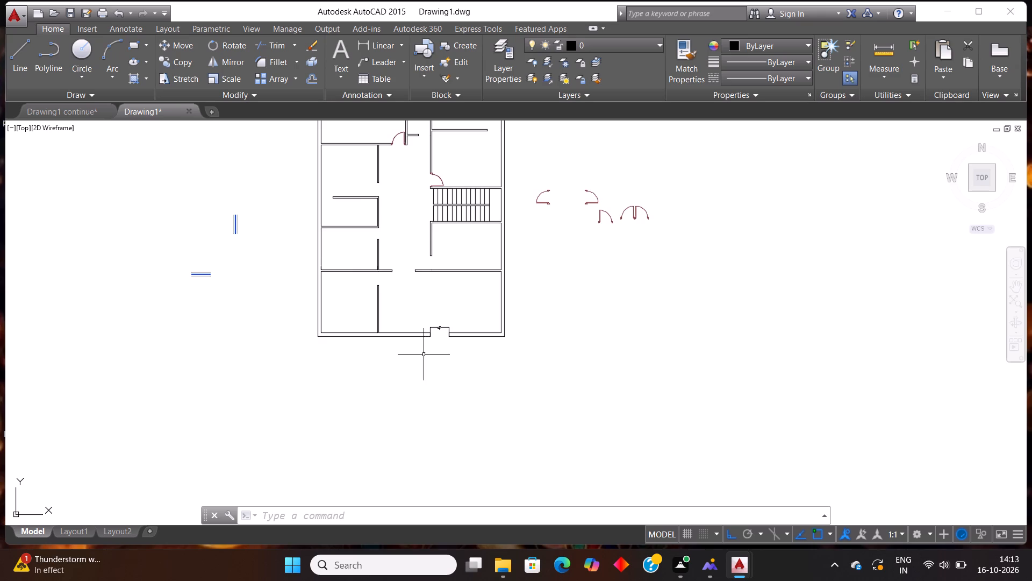
scroll(422, 353, "down", 1)
scroll(456, 318, "up", 2)
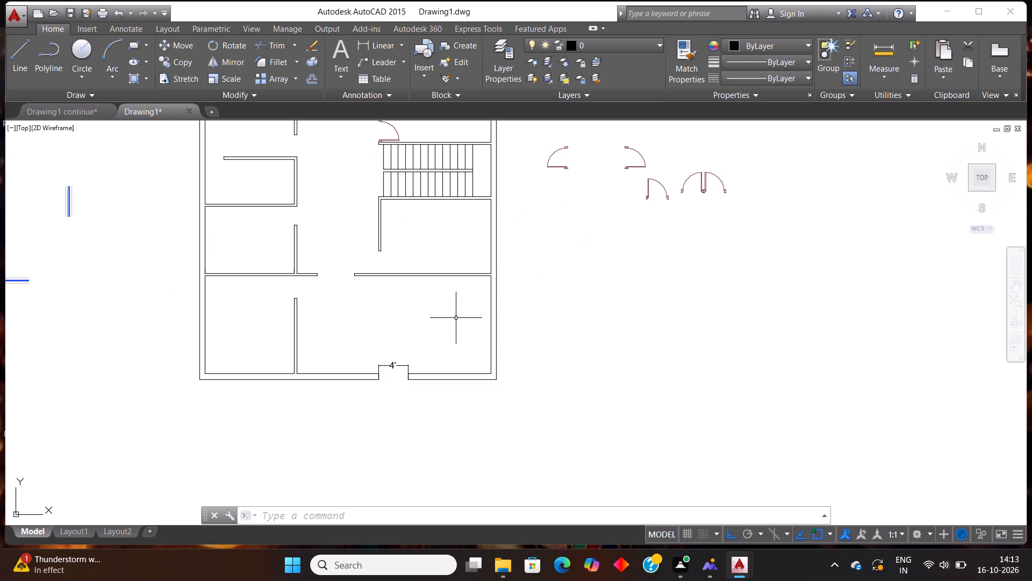
scroll(402, 302, "down", 2)
scroll(403, 311, "up", 2)
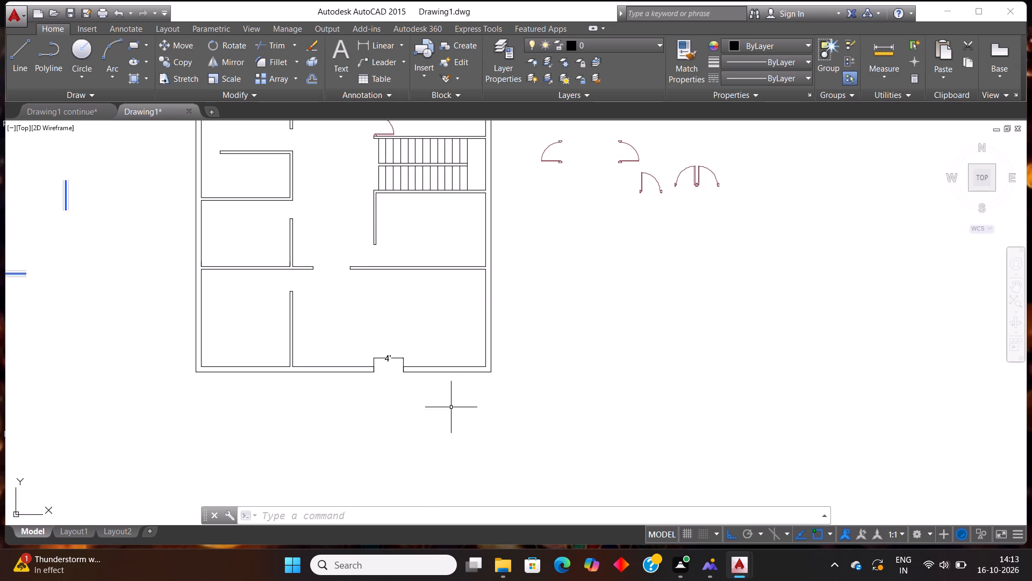
scroll(411, 380, "up", 2)
left_click_drag(363, 357, 355, 344)
left_click(303, 271)
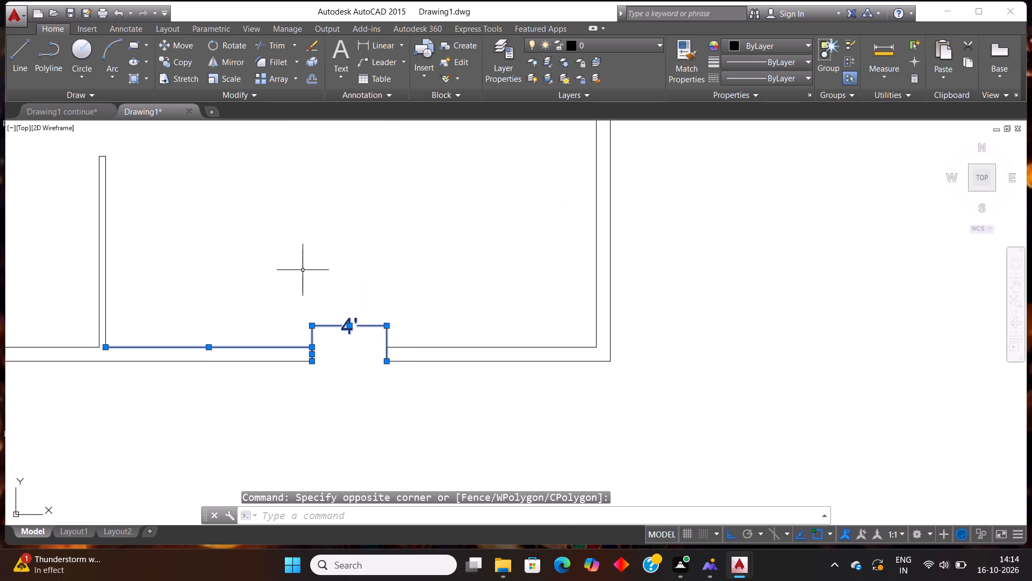
key("Escape")
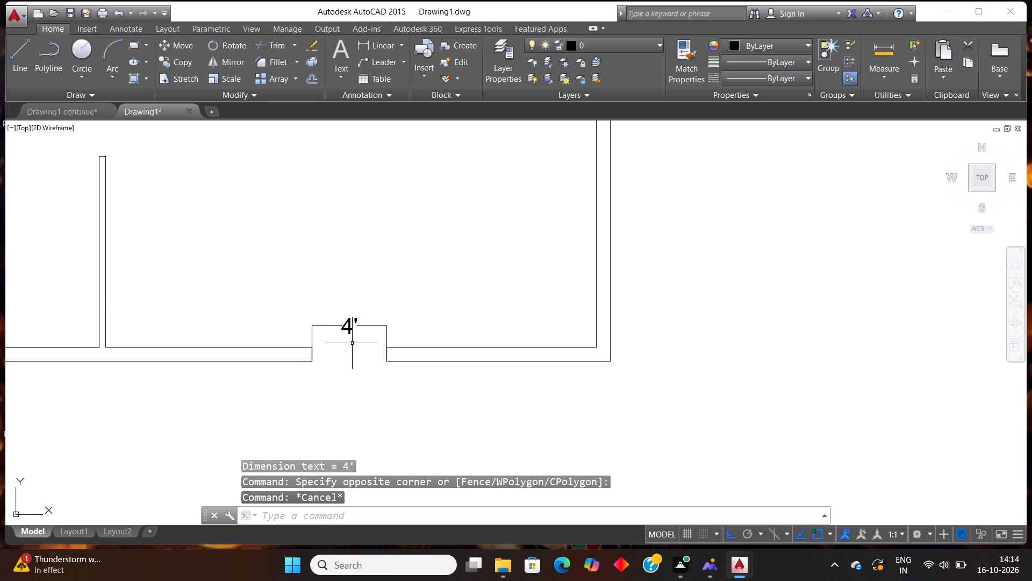
left_click_drag(343, 326, 343, 334)
key("Delete")
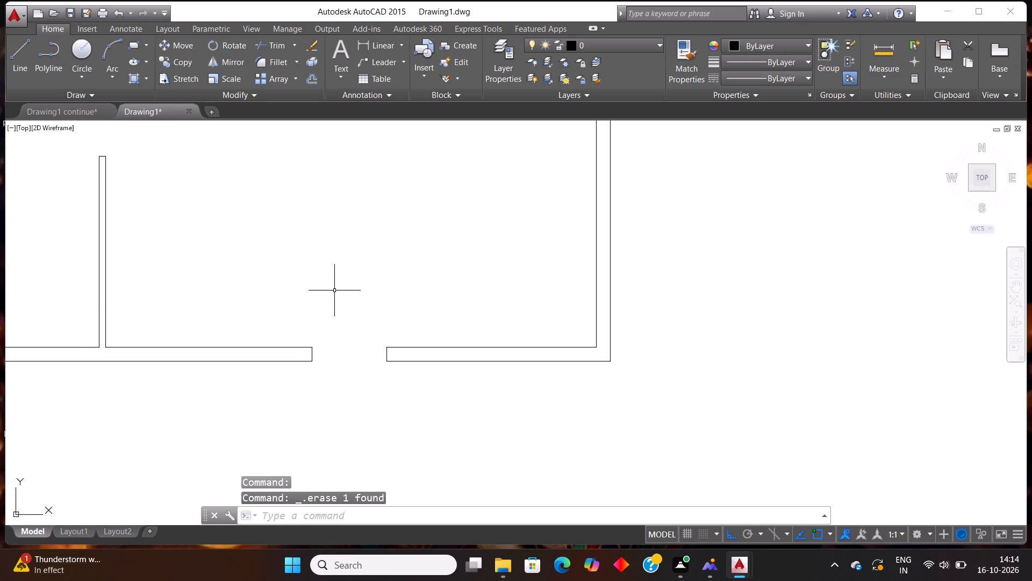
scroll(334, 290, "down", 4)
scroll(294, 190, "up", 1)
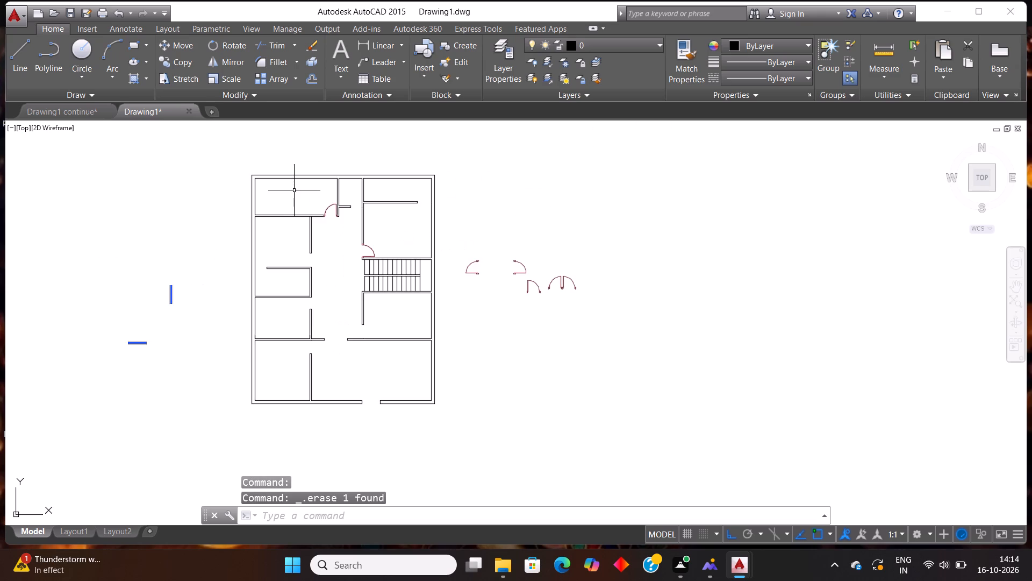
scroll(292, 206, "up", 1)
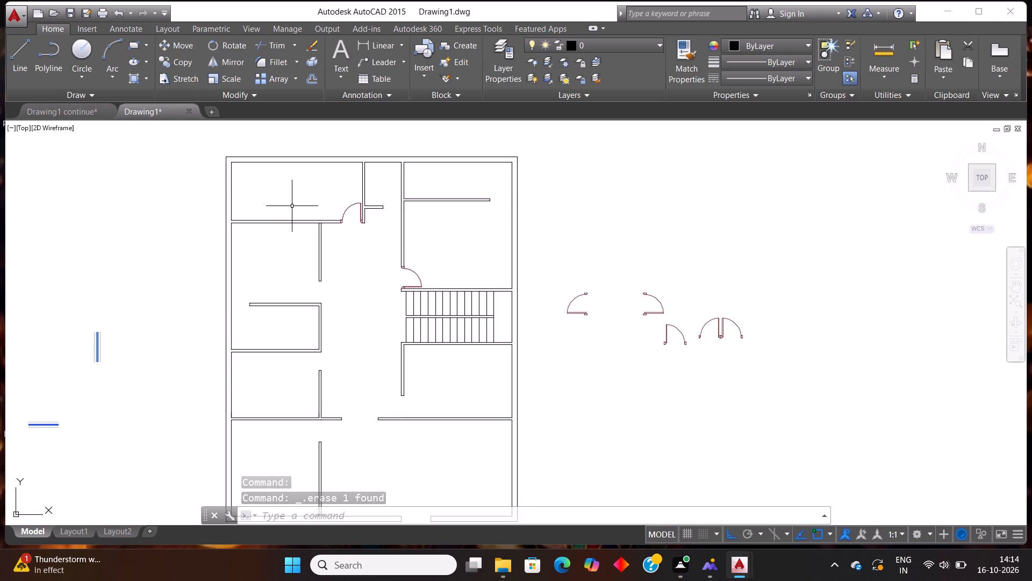
Copy the spare left-swinging door symbol beside the plan and paste it into the left vertical partition's opening, above the short horizontal wall.
scroll(292, 206, "down", 1)
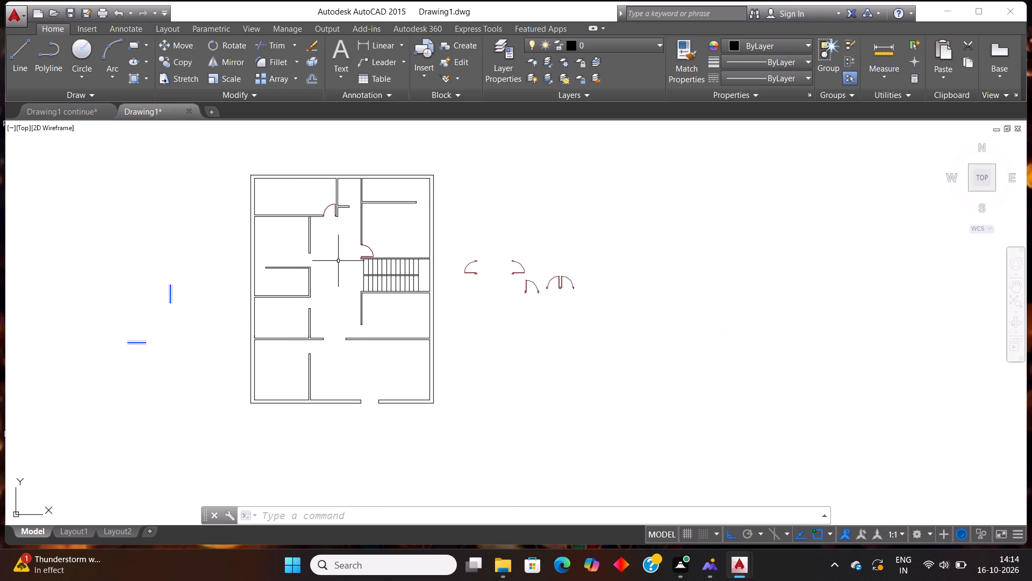
left_click(491, 295)
left_click(462, 242)
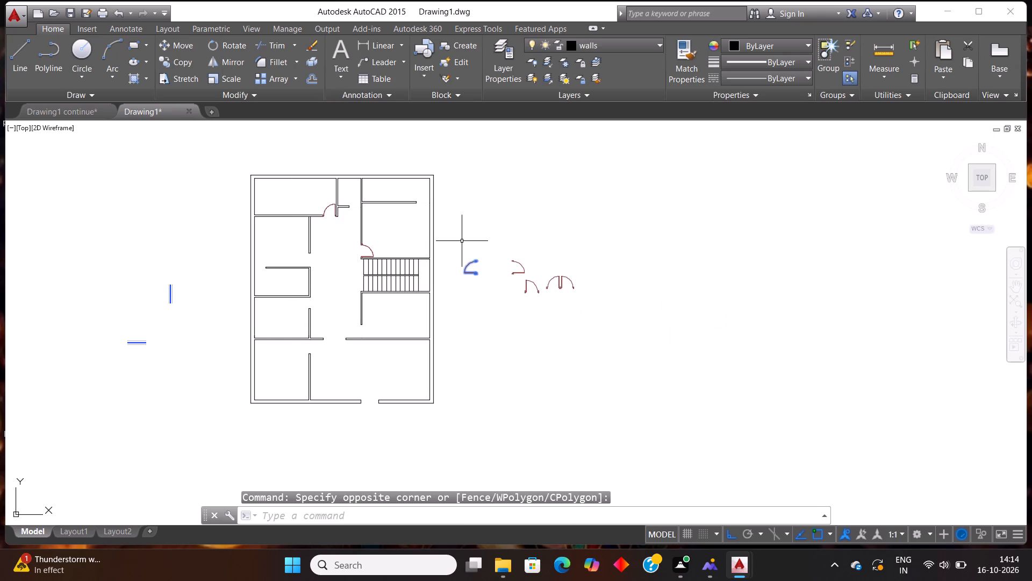
key("ctrl+c")
key("ctrl+v")
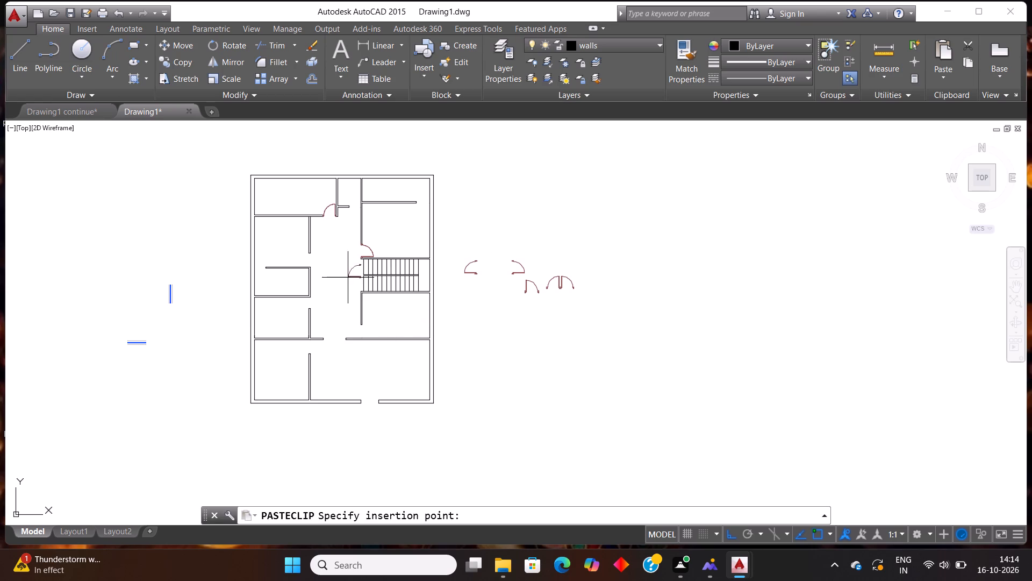
scroll(306, 270, "up", 3)
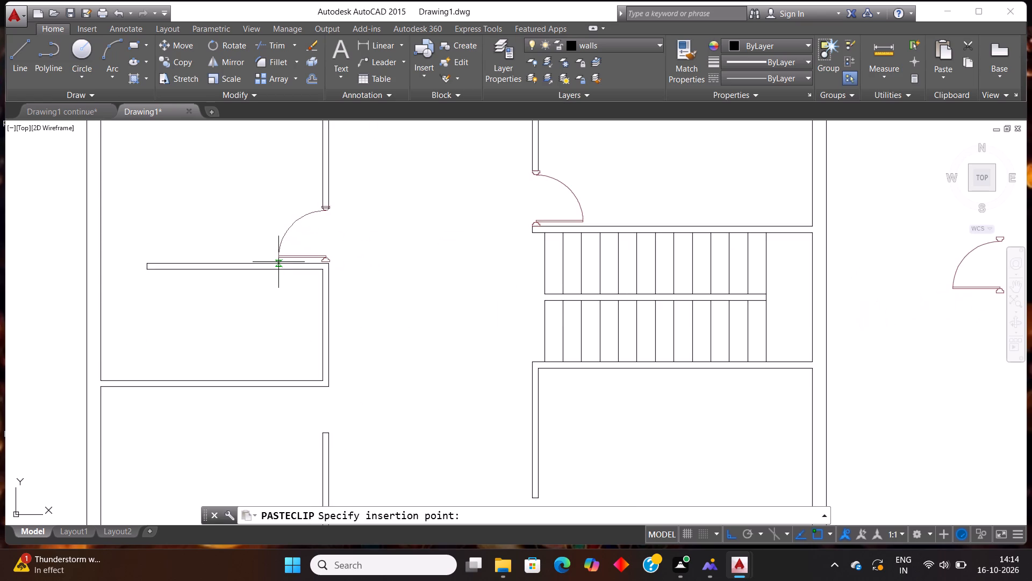
scroll(275, 262, "up", 1)
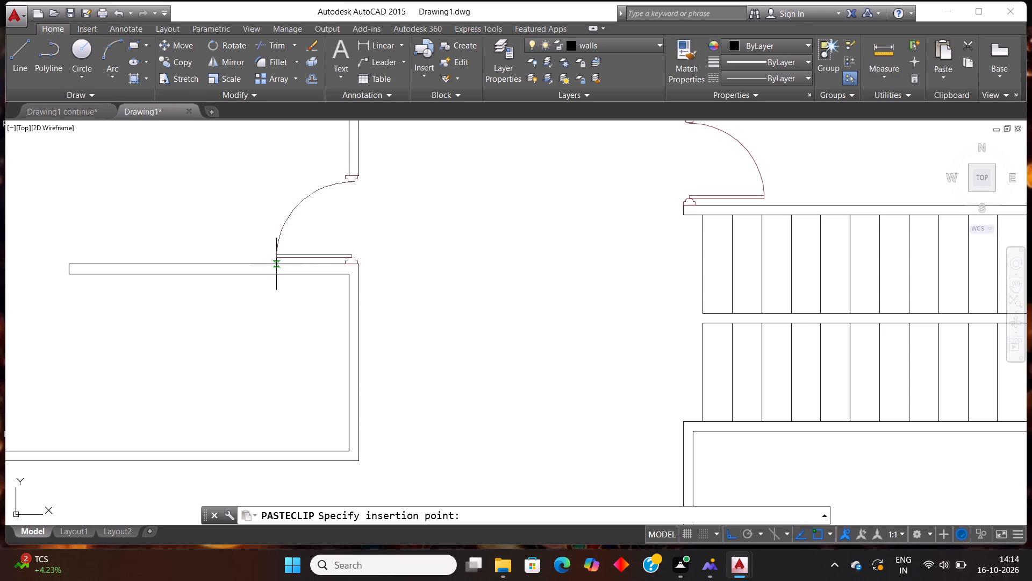
left_click(276, 264)
Move the pasted door so its lower jamb's outer corner meets the corner of the partition wall below it.
scroll(369, 204, "up", 2)
left_click(269, 199)
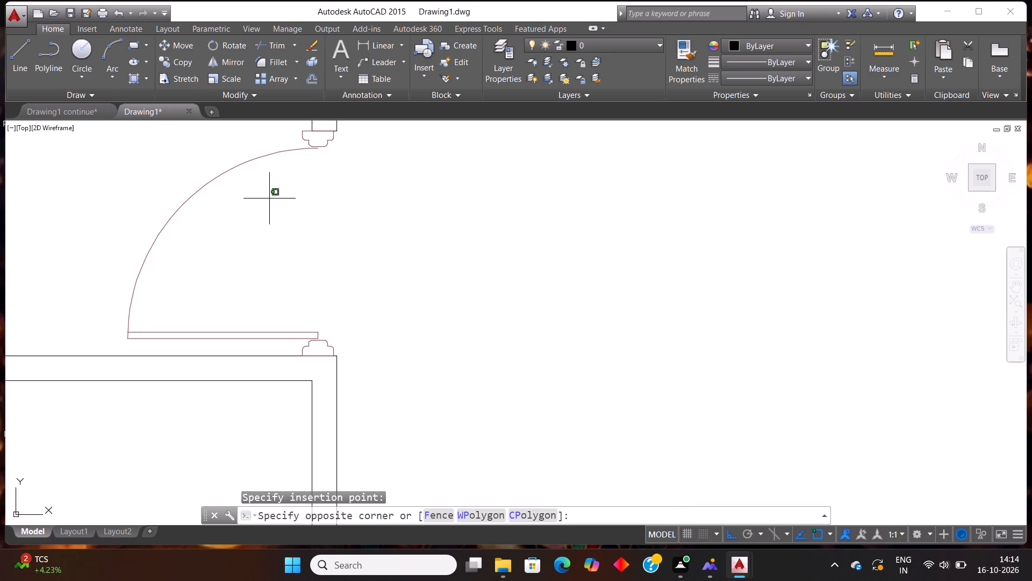
left_click(155, 164)
key("m")
key("Return")
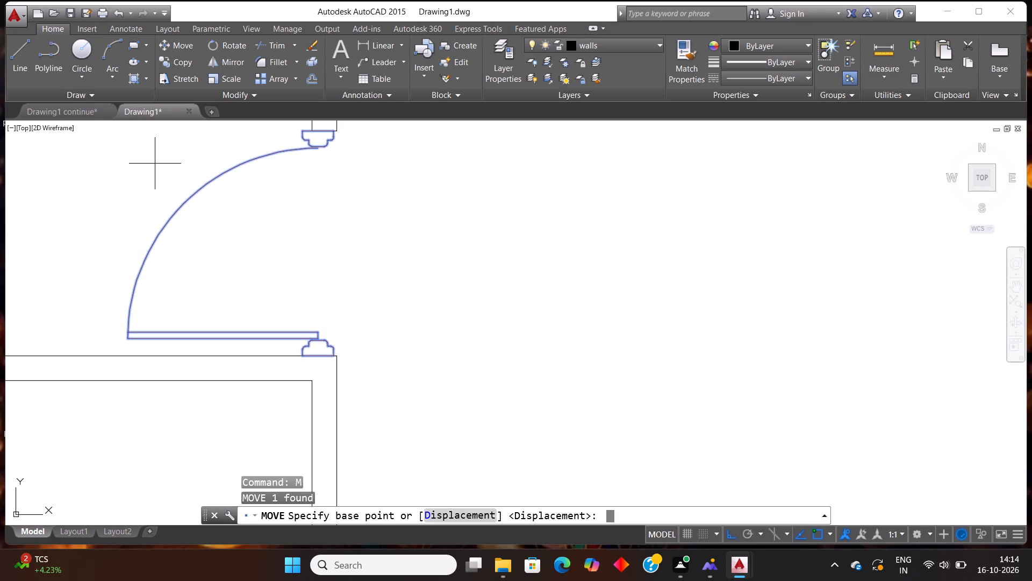
scroll(342, 369, "up", 3)
scroll(300, 338, "up", 2)
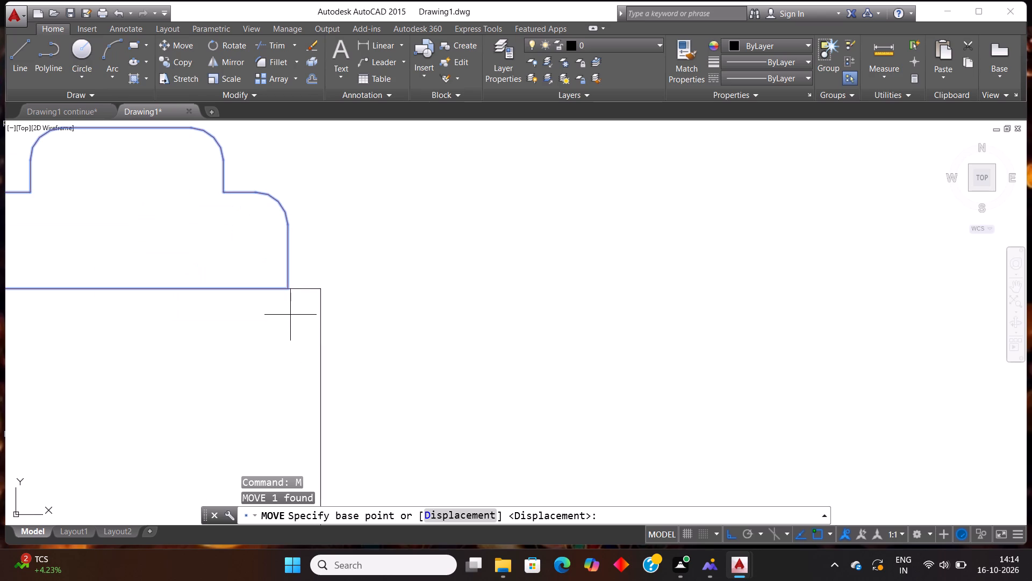
left_click(286, 290)
left_click(319, 288)
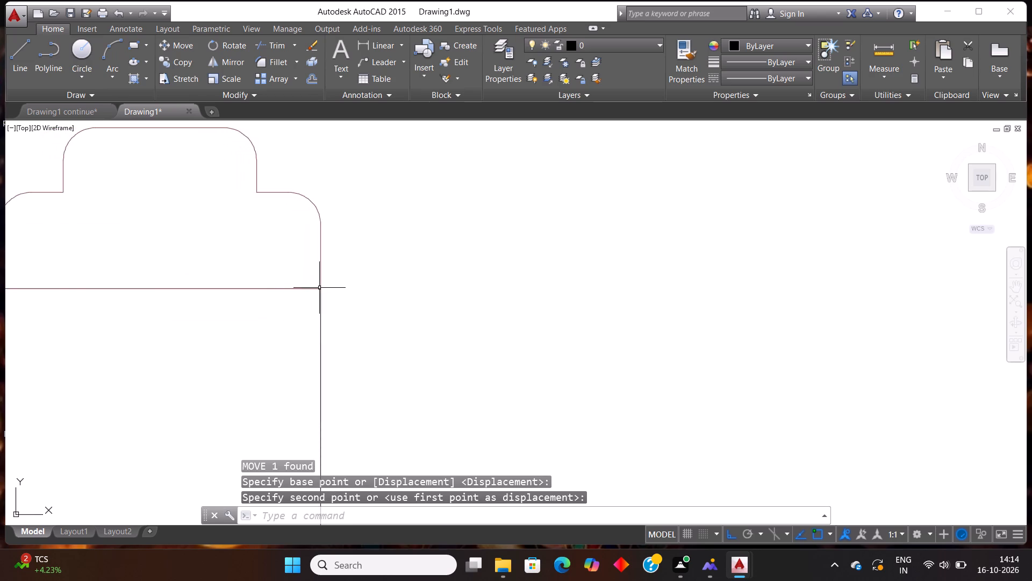
Examine the floor plan's remaining door openings around the left-hand partitions.
scroll(318, 296, "down", 10)
scroll(352, 237, "down", 2)
scroll(382, 287, "up", 1)
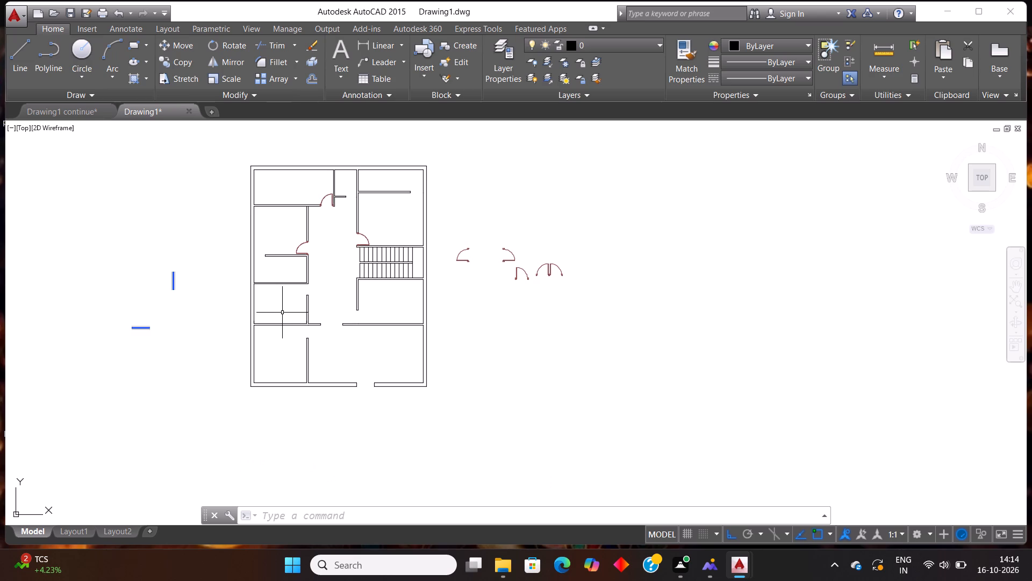
scroll(281, 306, "down", 2)
scroll(280, 305, "up", 2)
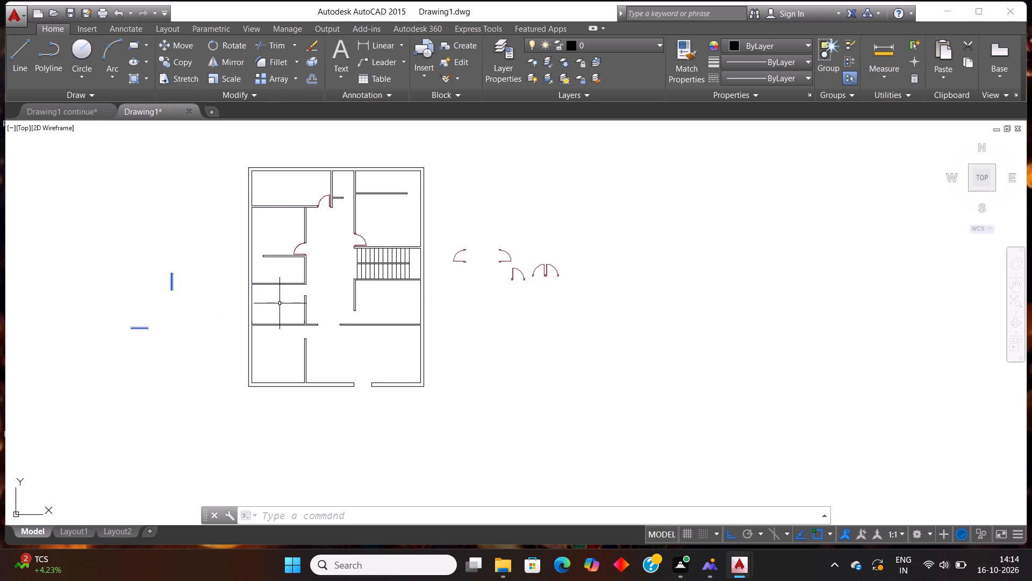
scroll(306, 294, "down", 1)
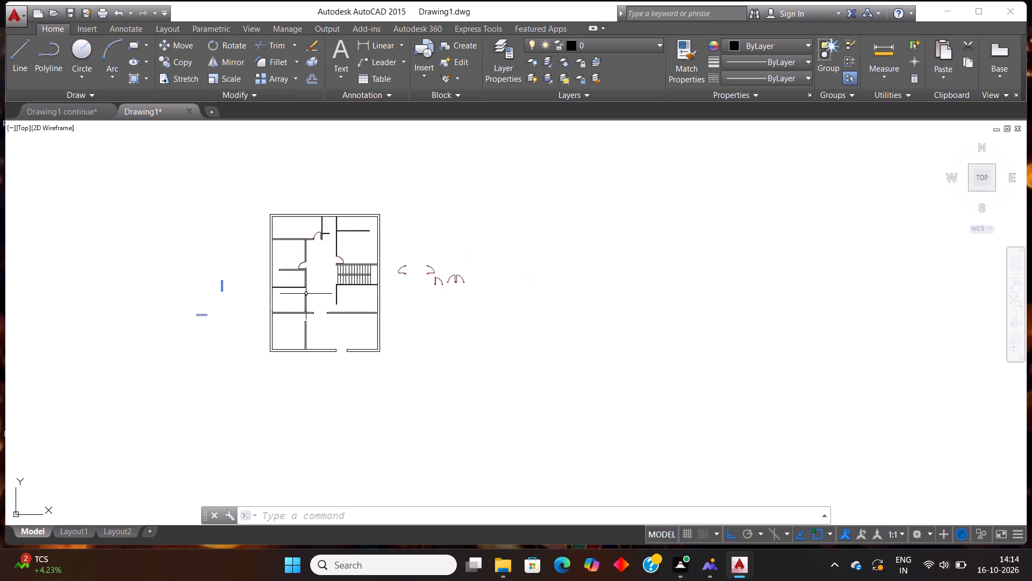
scroll(306, 294, "down", 1)
scroll(299, 300, "up", 2)
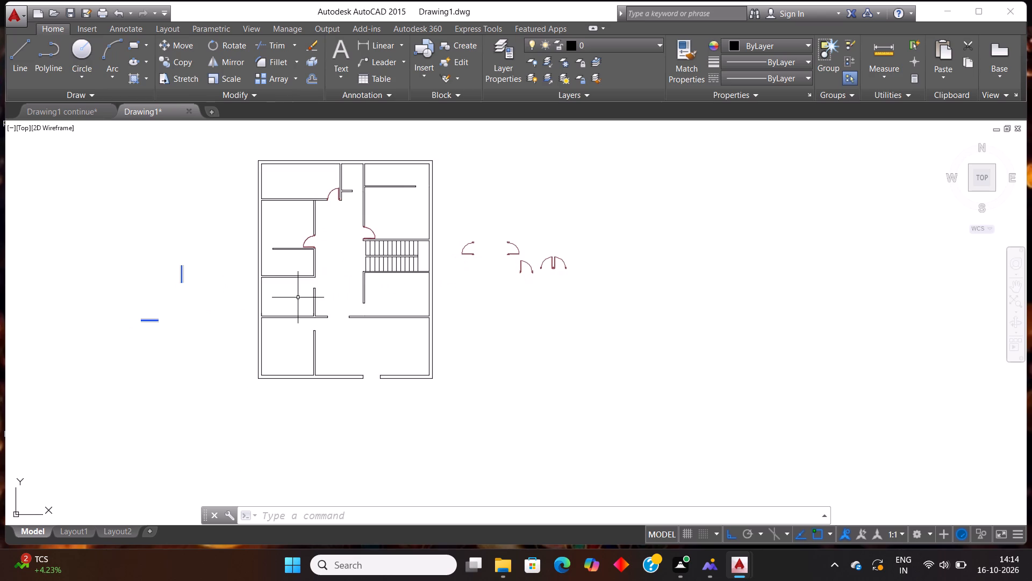
scroll(298, 297, "up", 1)
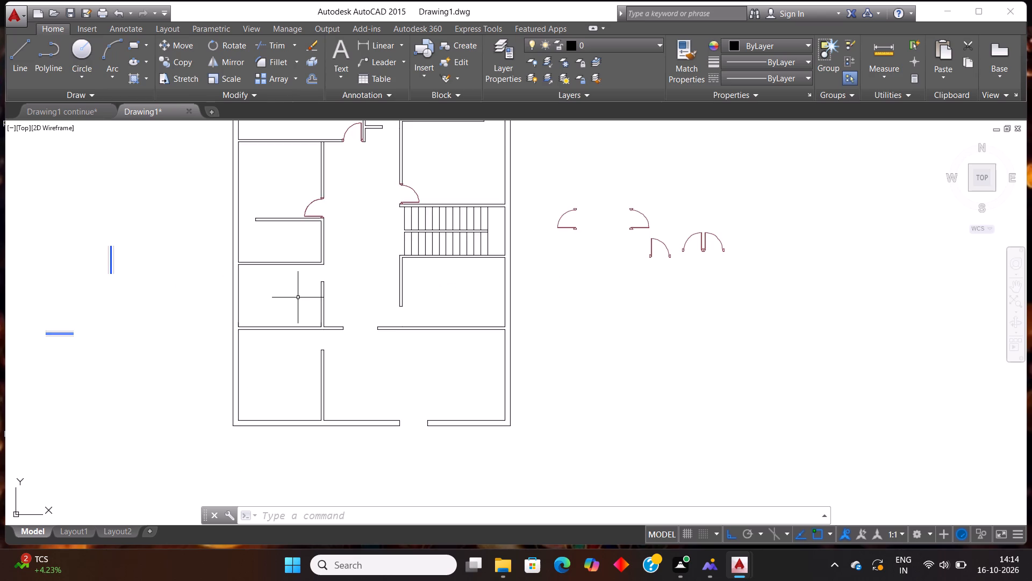
scroll(298, 297, "down", 2)
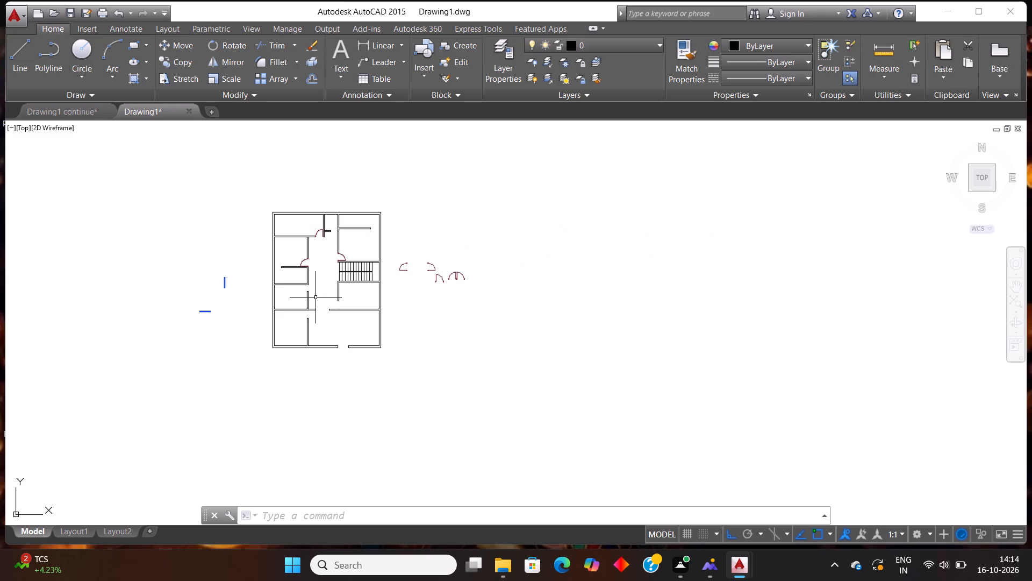
scroll(315, 315, "up", 1)
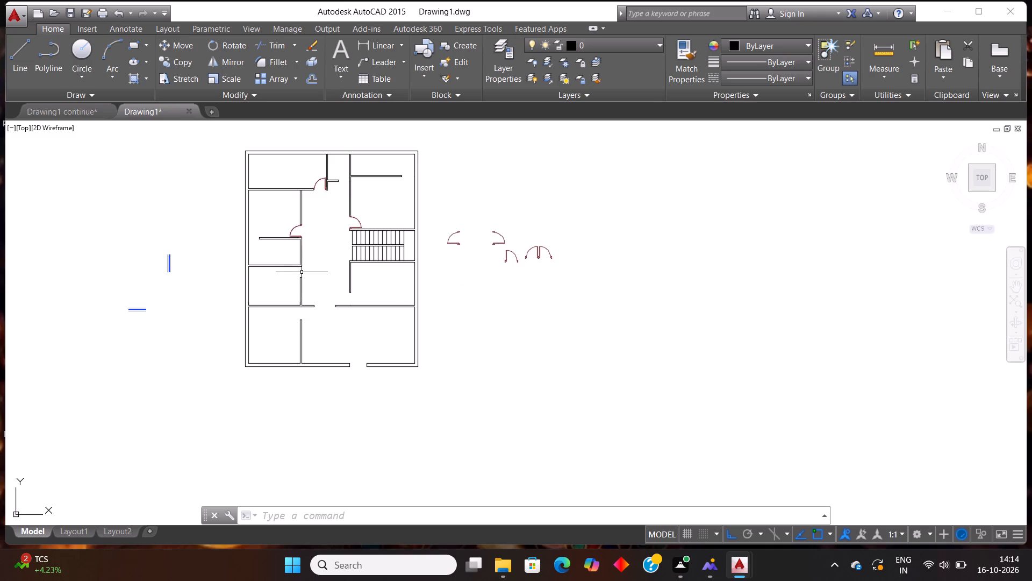
scroll(310, 254, "up", 1)
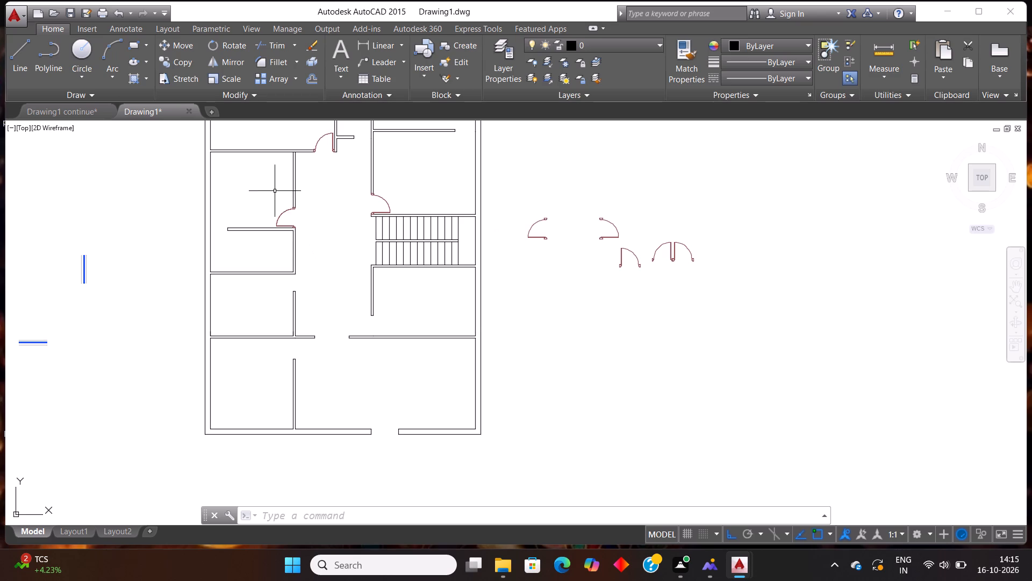
scroll(271, 188, "down", 2)
scroll(271, 184, "up", 2)
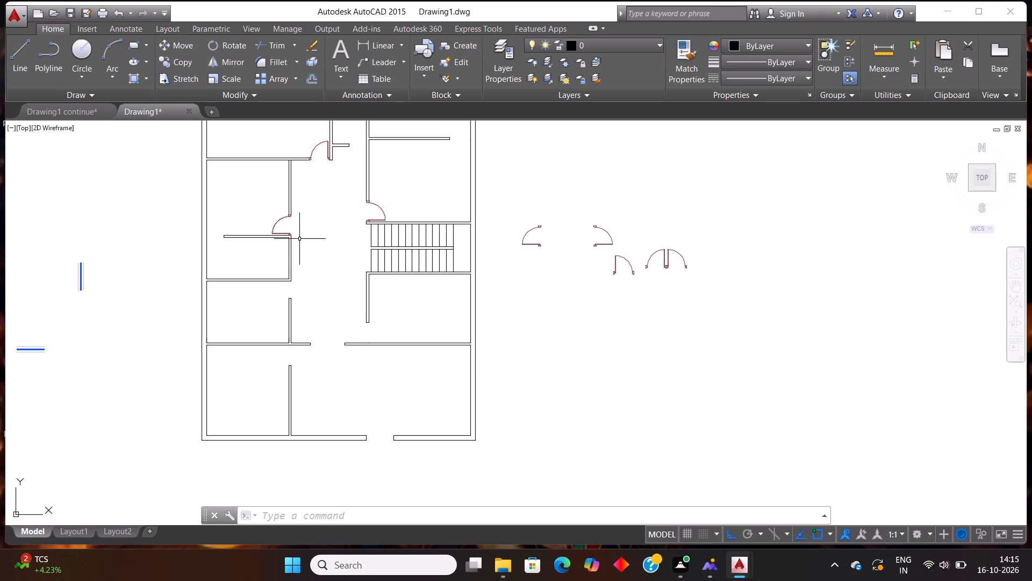
Mirror the left partition's door downward about the horizontal wall's top edge, keeping the original.
left_click(287, 226)
left_click(253, 201)
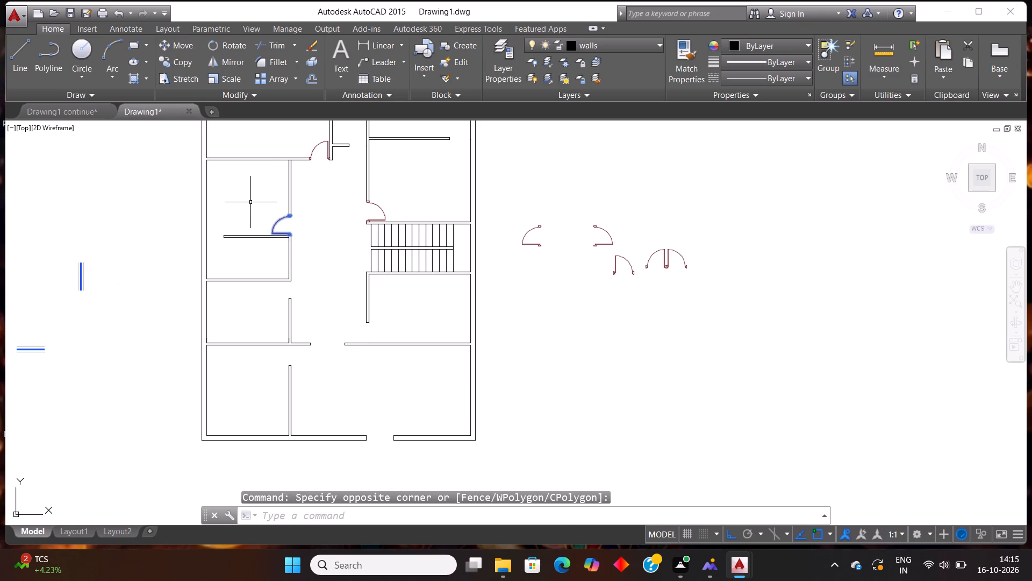
type("mi")
key("Return")
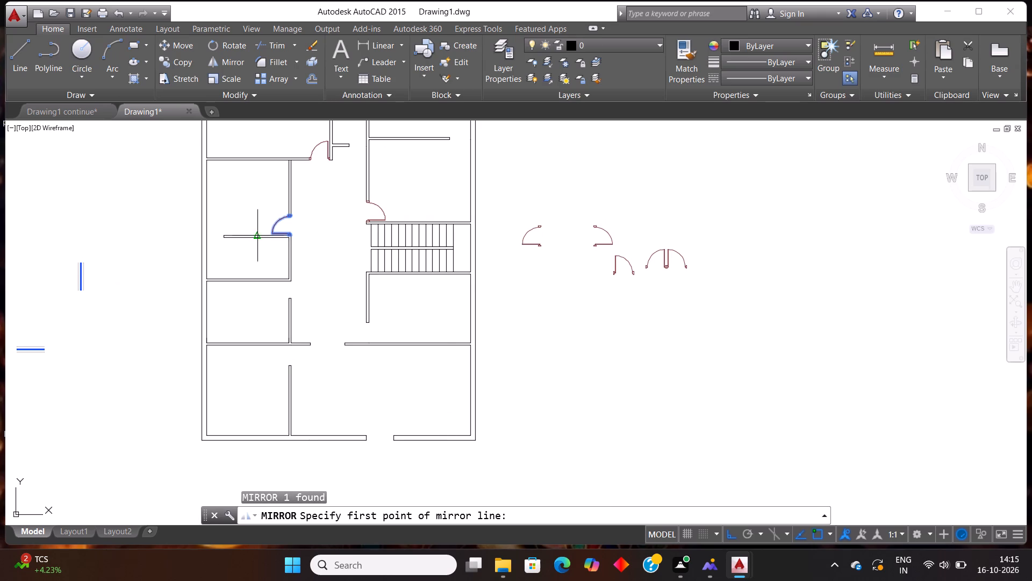
scroll(299, 222, "up", 3)
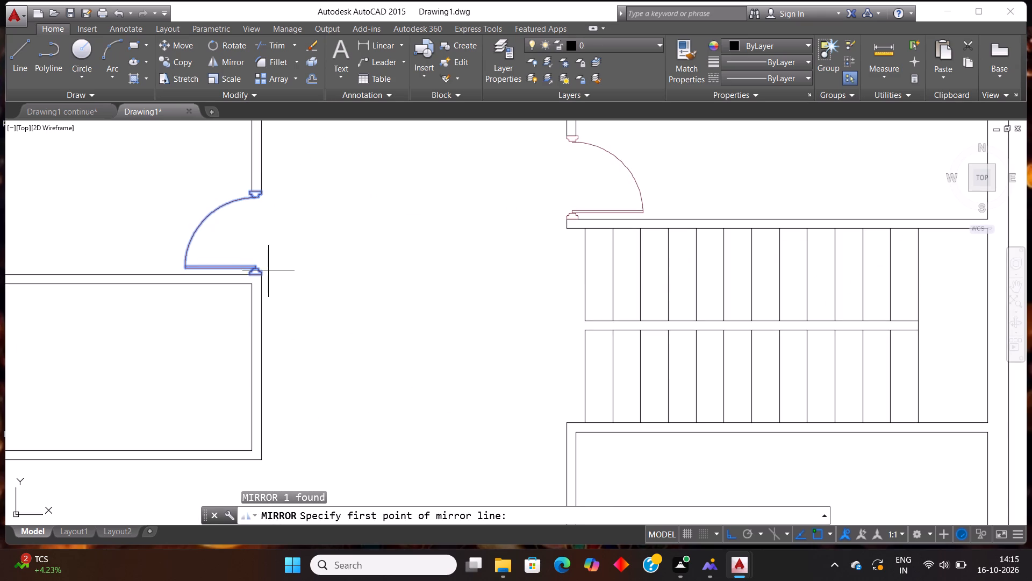
left_click(264, 276)
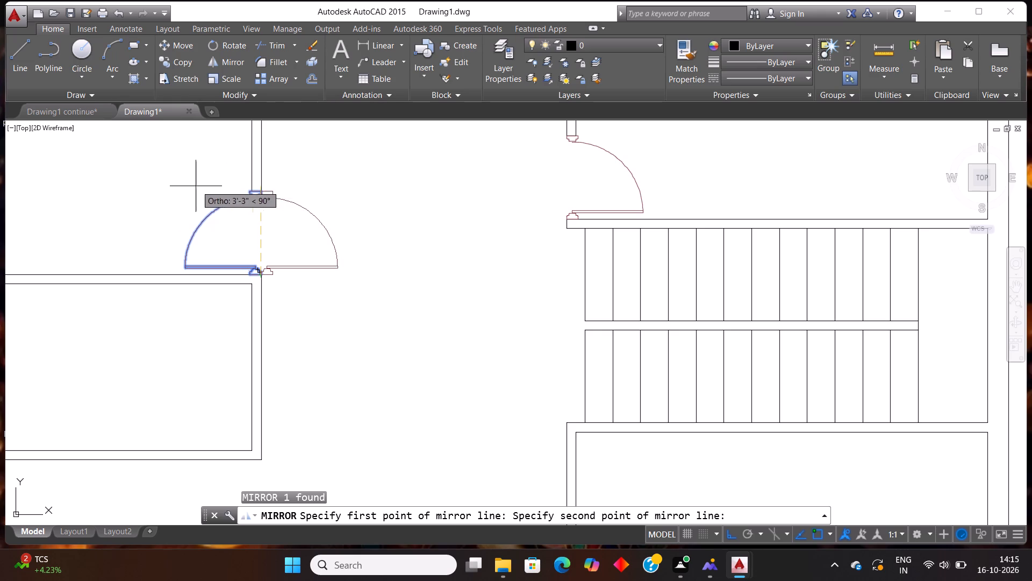
left_click(150, 246)
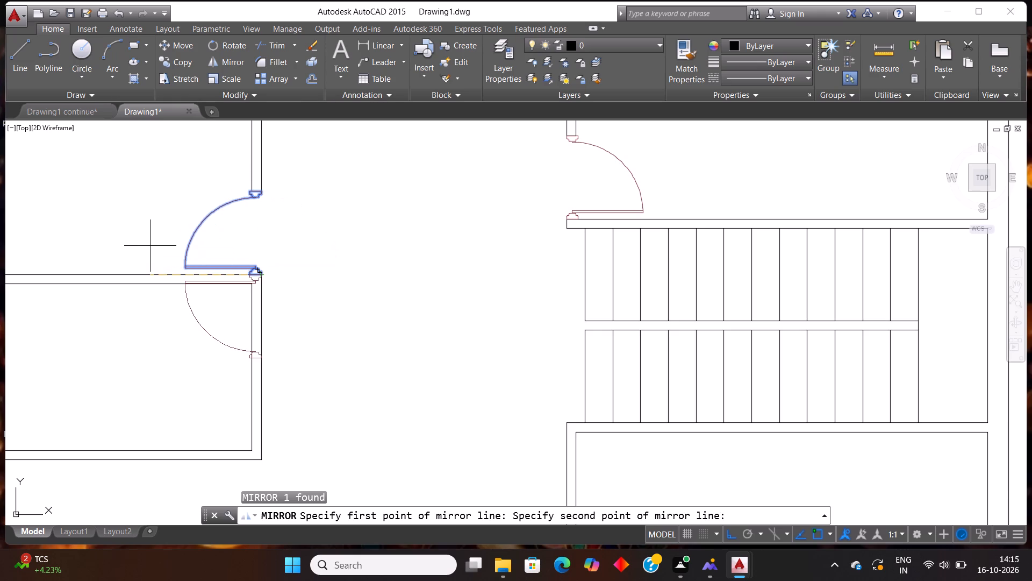
key("n")
key("Return")
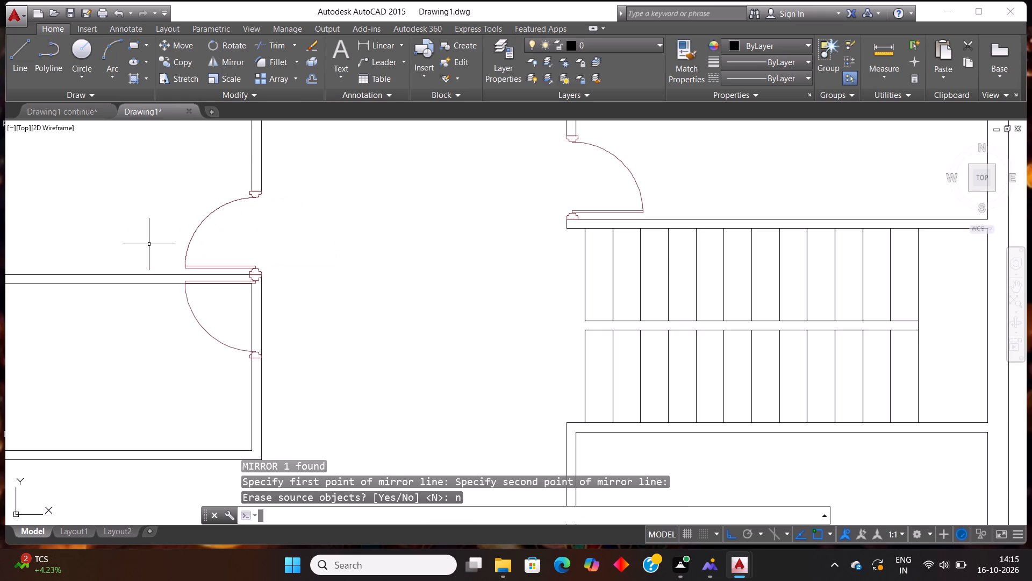
Copy the mirrored door and paste it into the lower-left vertical partition's opening, just below the long horizontal wall.
left_click(205, 357)
left_click(206, 318)
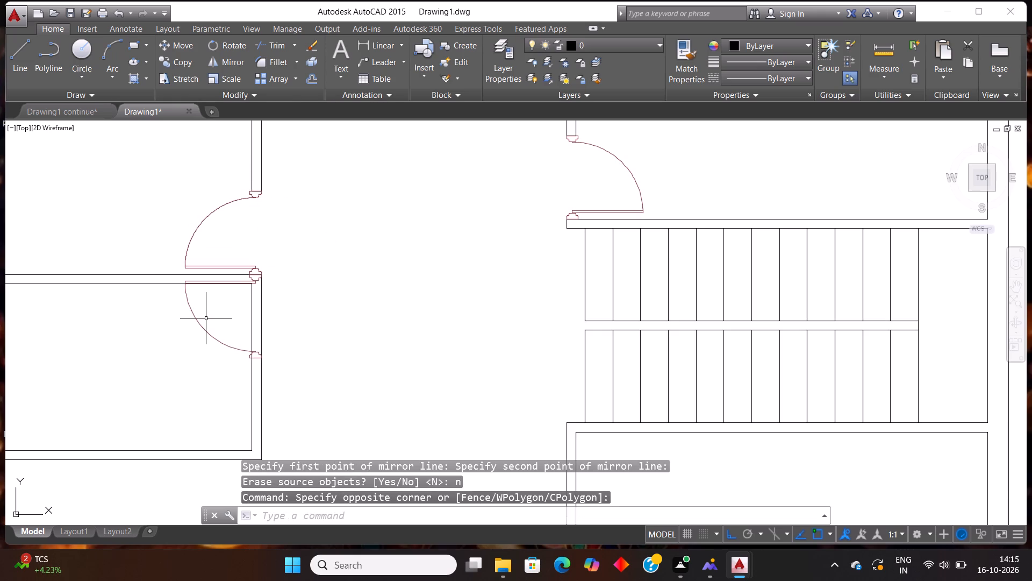
left_click(223, 338)
left_click(152, 313)
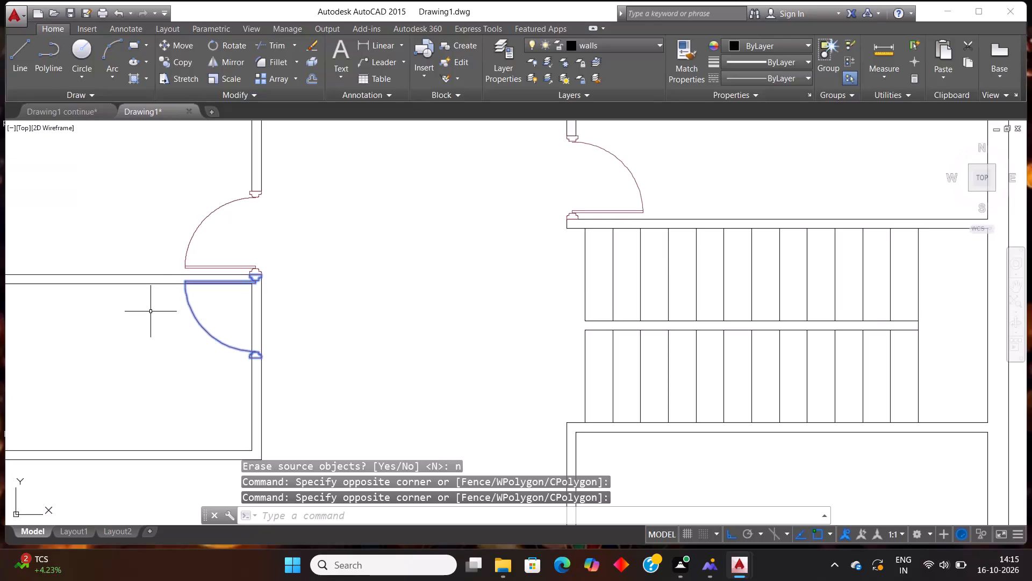
key("ctrl+c")
key("ctrl+v")
scroll(183, 302, "down", 3)
scroll(188, 380, "up", 2)
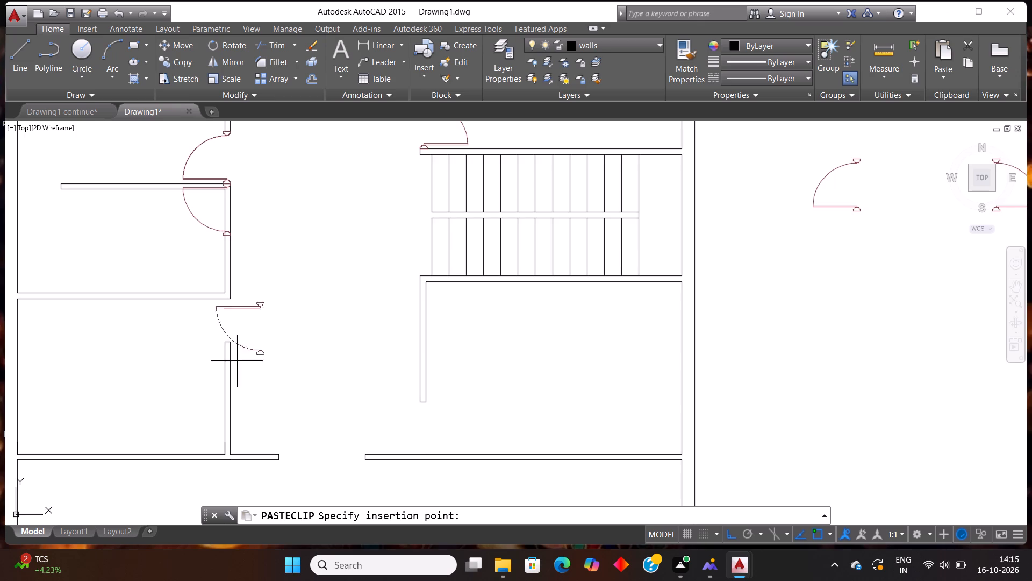
scroll(273, 396, "down", 3)
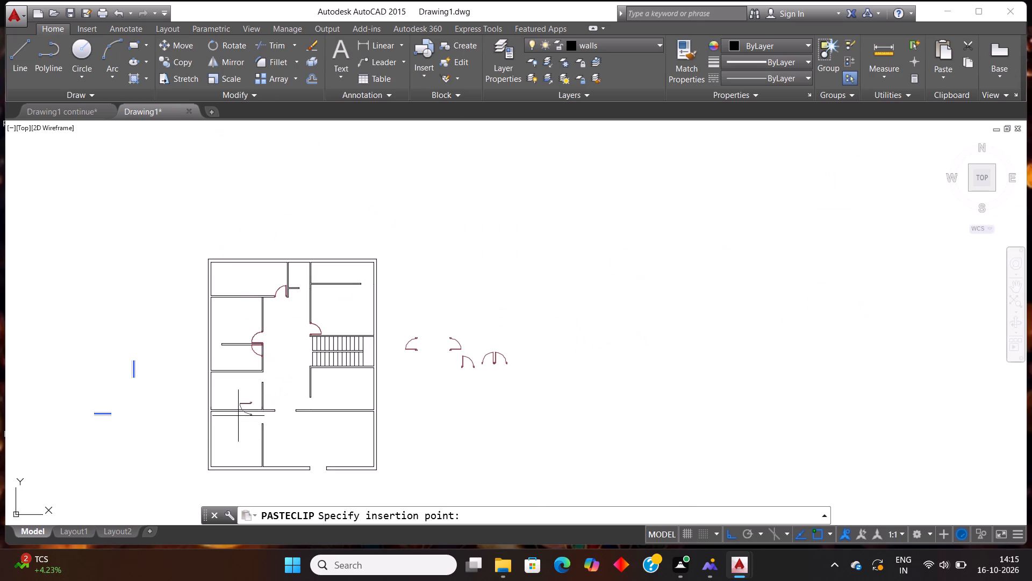
scroll(253, 429, "up", 4)
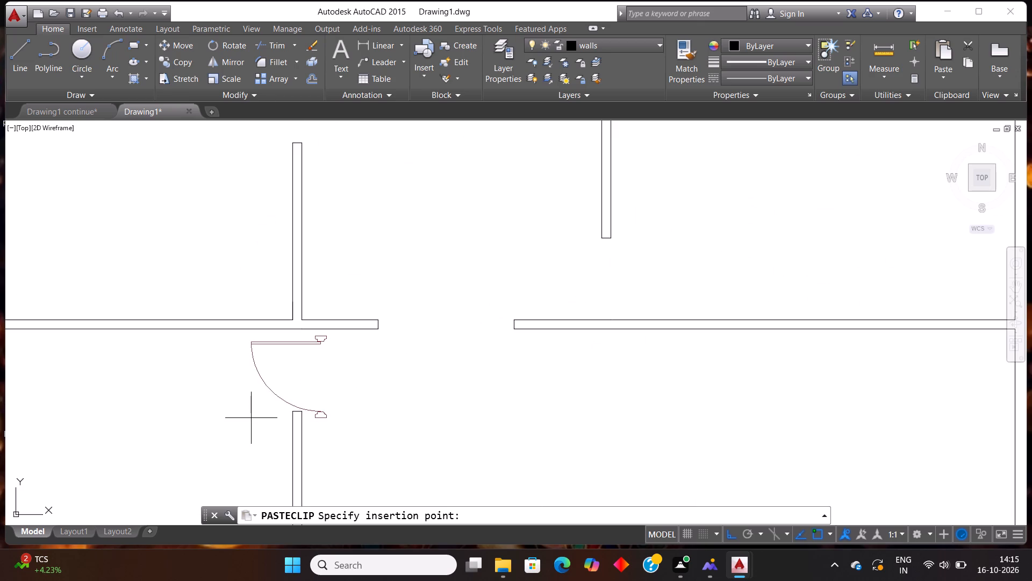
scroll(251, 418, "up", 1)
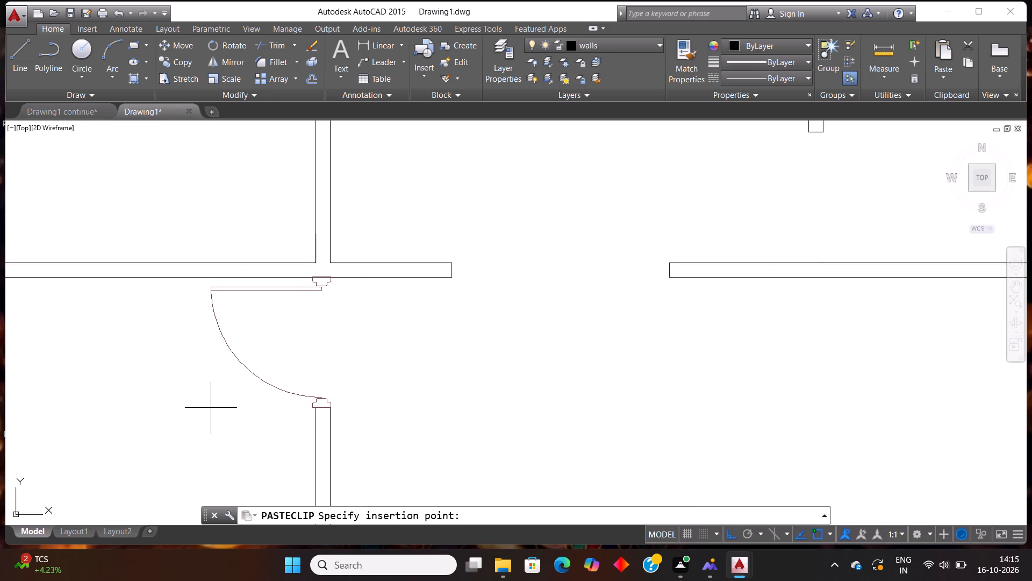
left_click(211, 408)
Move the lower-left pasted door so its lower jamb's right corner meets the right corner of the vertical partition below.
scroll(326, 233, "up", 2)
scroll(326, 306, "down", 1)
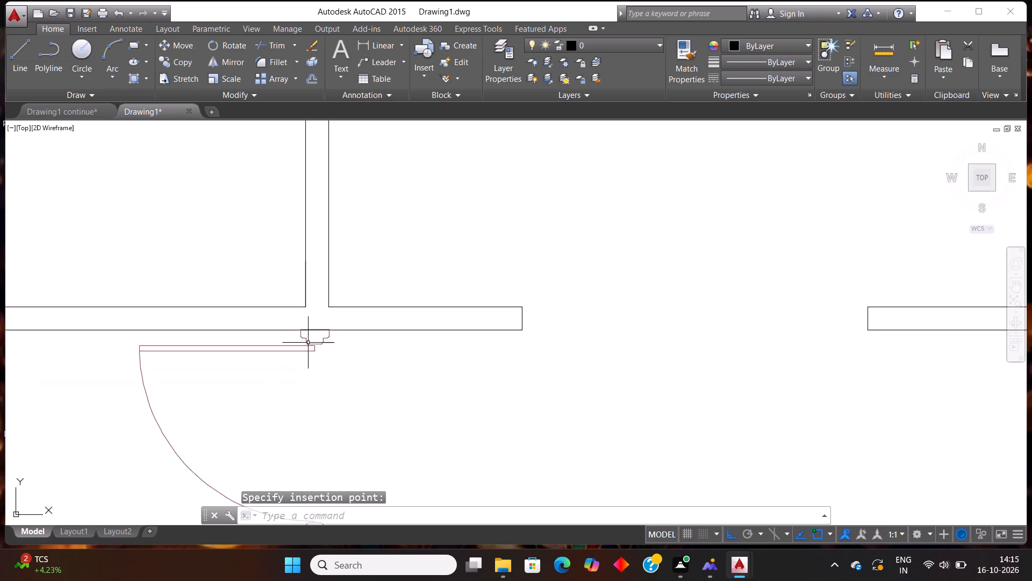
scroll(303, 351, "up", 3)
scroll(364, 270, "down", 4)
scroll(364, 416, "up", 2)
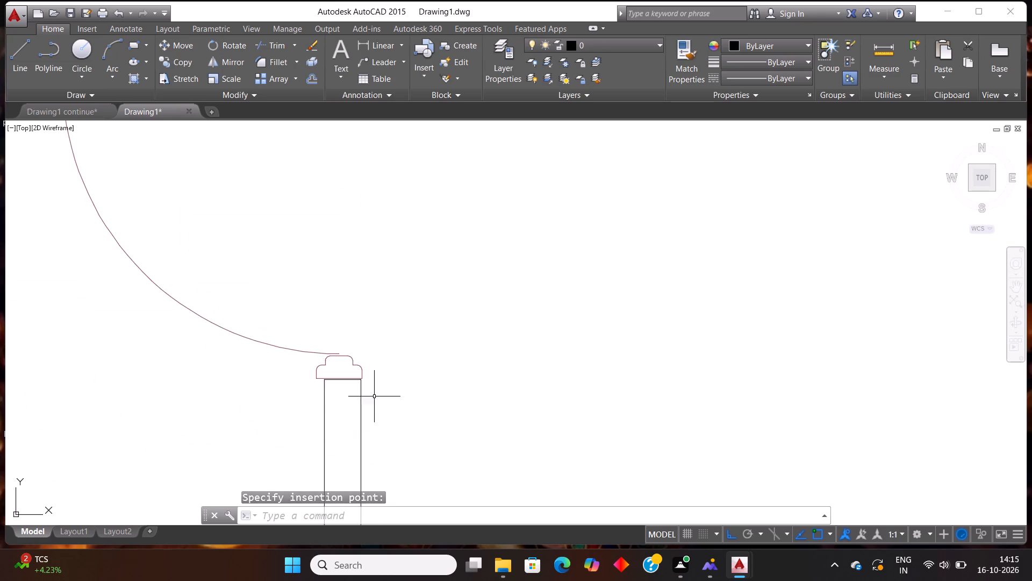
scroll(367, 367, "up", 3)
left_click(362, 401)
left_click(293, 370)
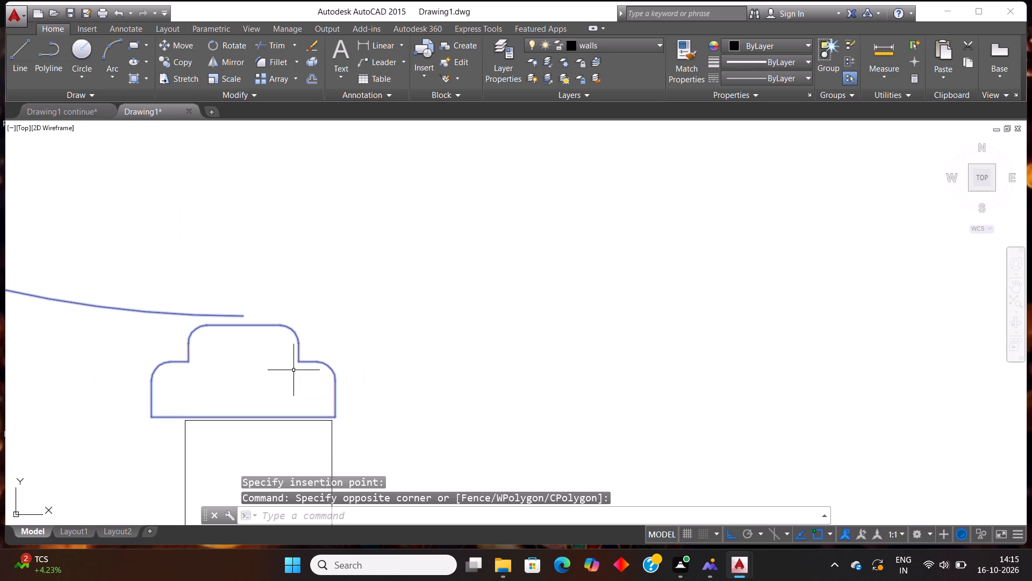
key("m")
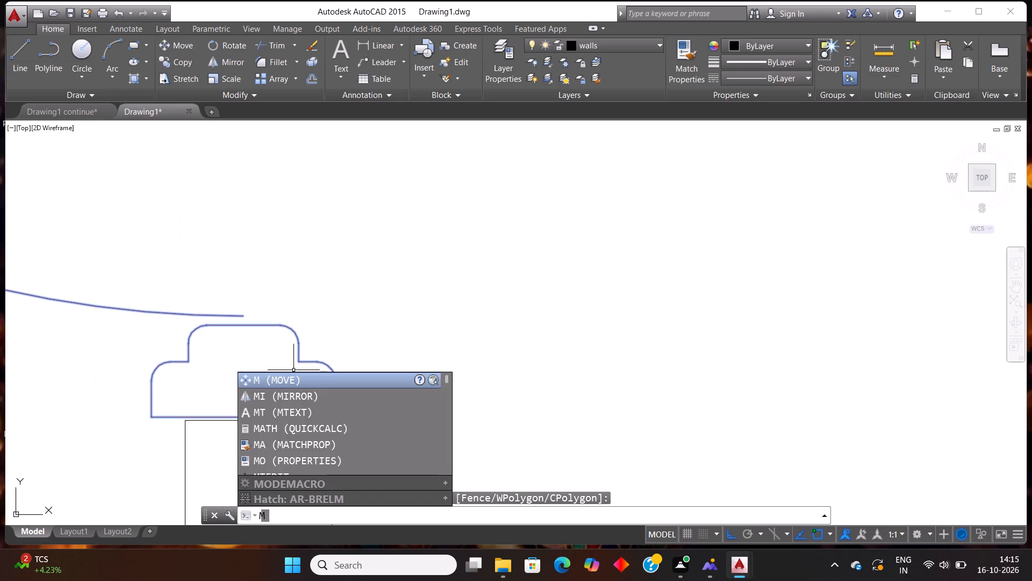
key("Return")
scroll(374, 427, "up", 3)
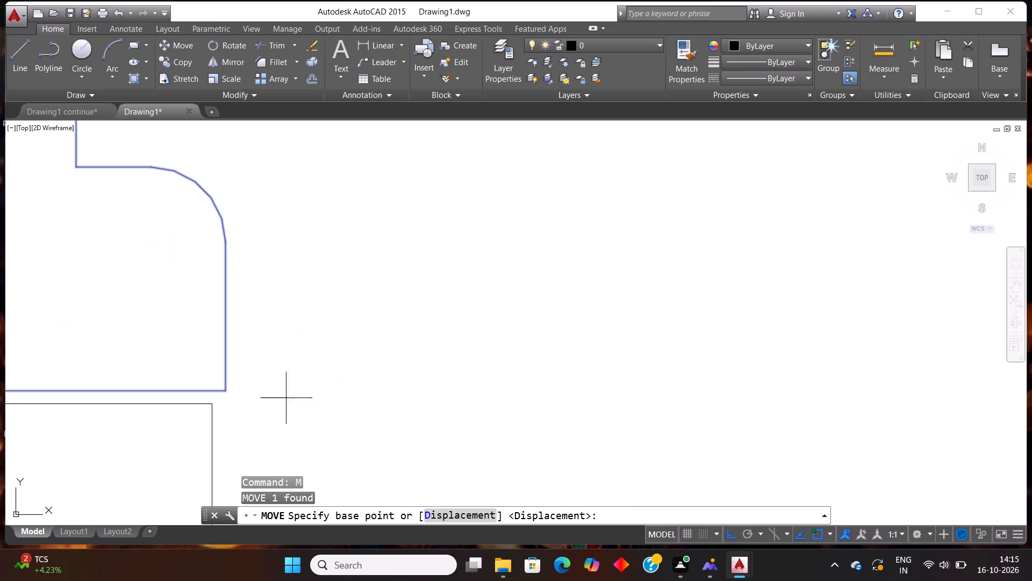
left_click(227, 392)
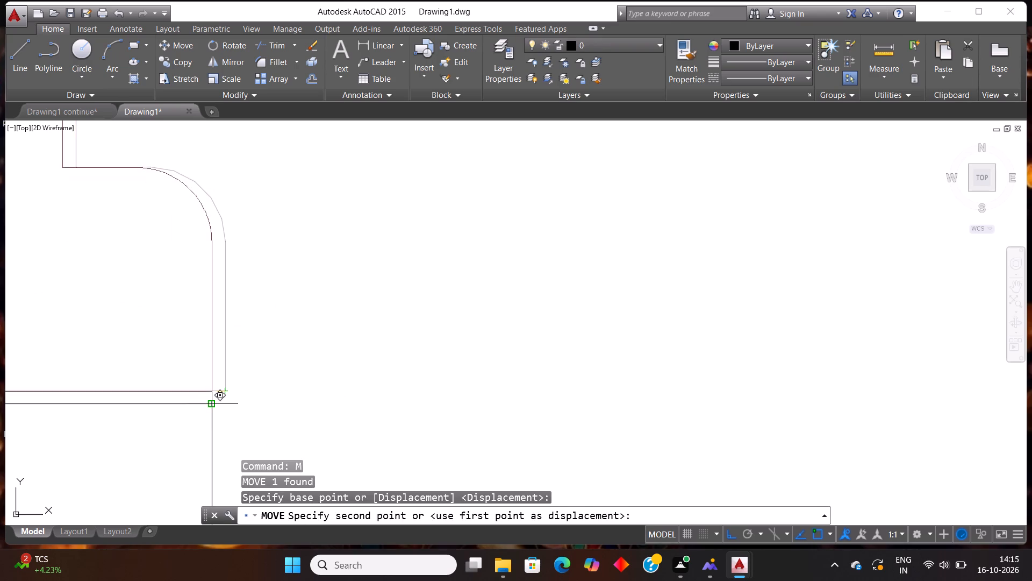
left_click(213, 401)
Delete the mirrored door hanging below the short horizontal wall in the left-hand room.
scroll(322, 389, "down", 9)
scroll(323, 304, "up", 1)
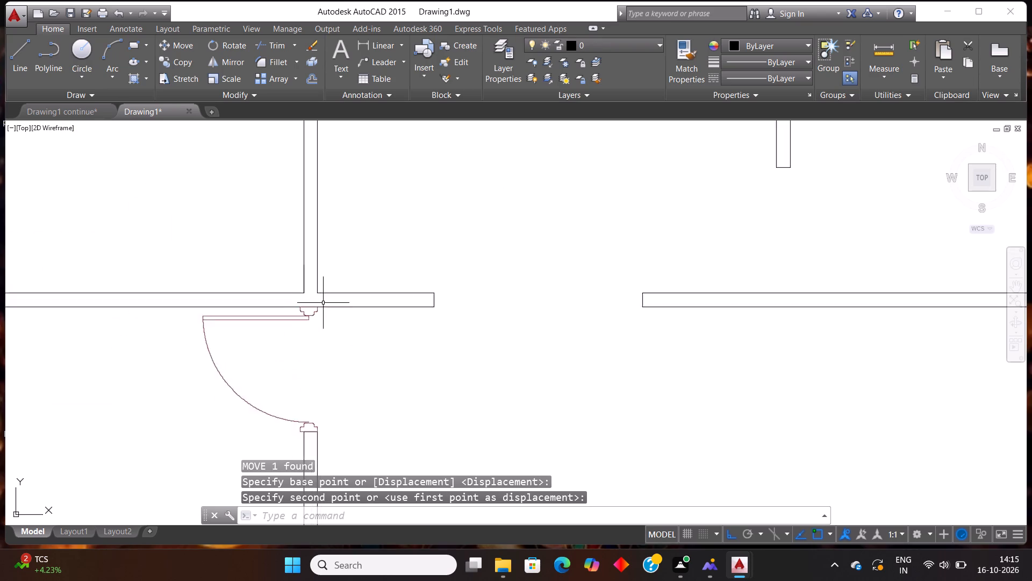
scroll(323, 303, "up", 1)
scroll(326, 294, "down", 6)
scroll(316, 236, "up", 4)
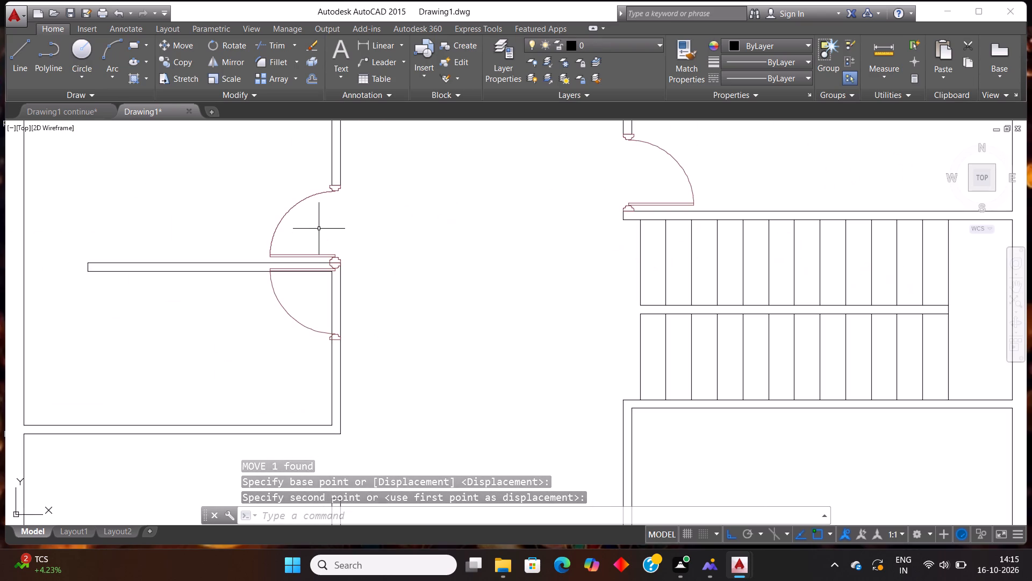
left_click(282, 331)
double_click(289, 299)
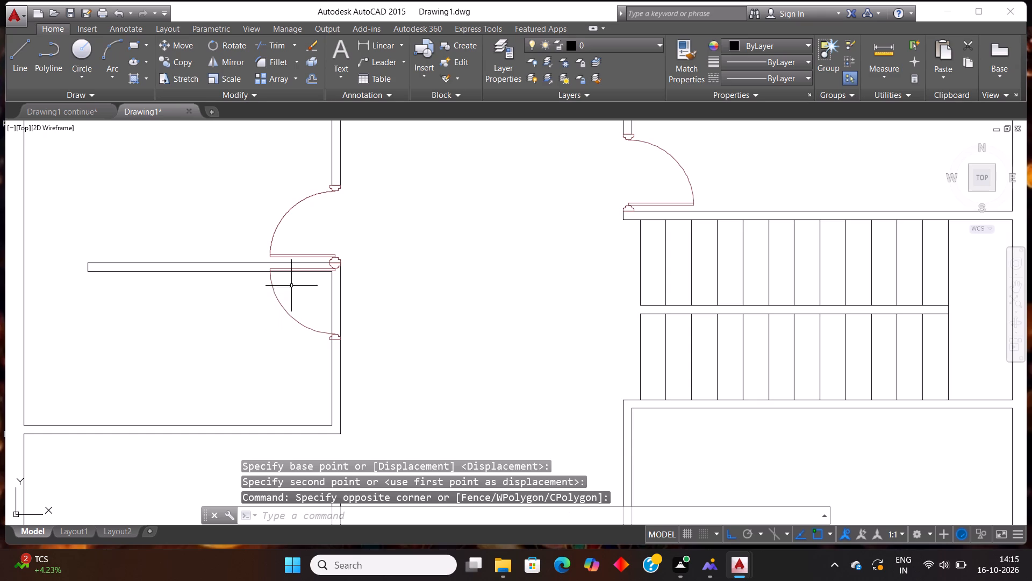
left_click(292, 286)
left_click(262, 301)
key("Delete")
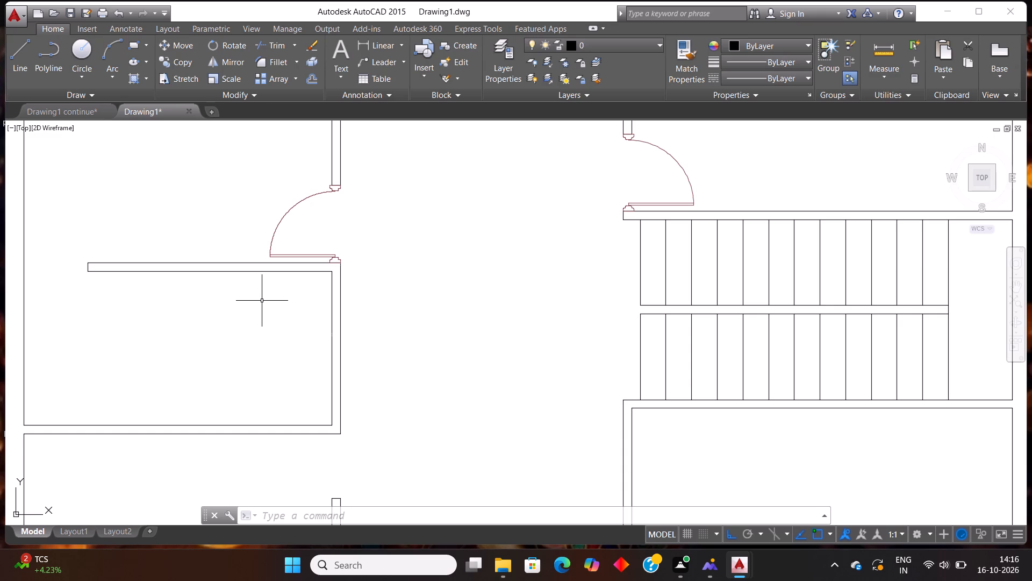
Copy the door just above the staircase and paste it into the right partition's opening below the staircase, above the long horizontal wall.
scroll(319, 207, "down", 4)
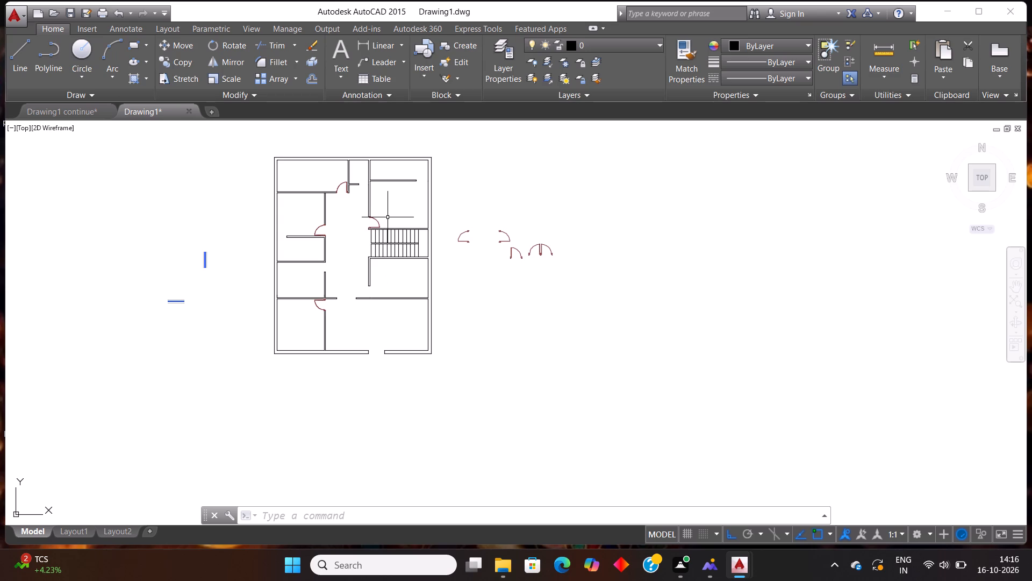
scroll(388, 217, "up", 2)
left_click_drag(388, 215, 375, 217)
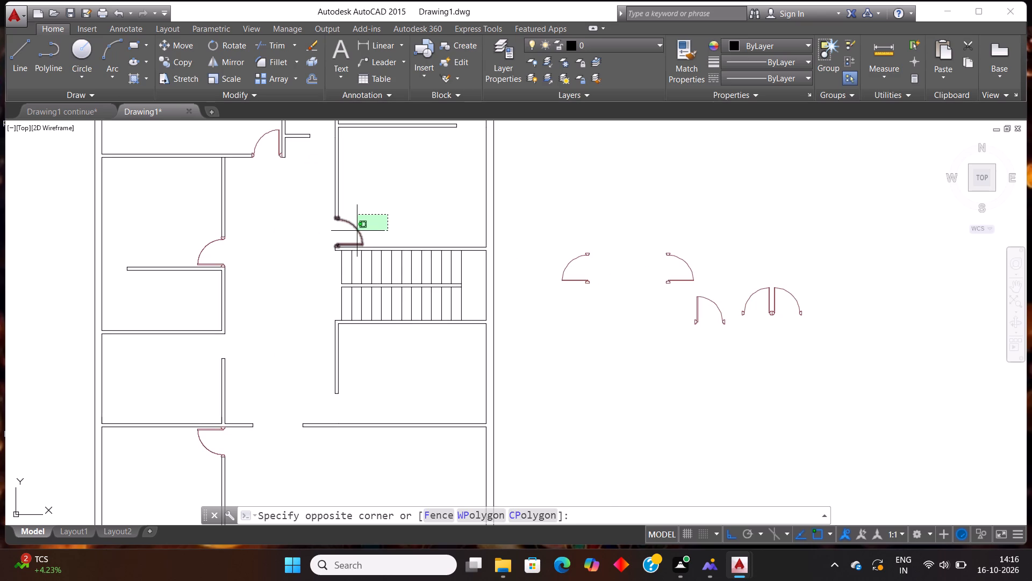
left_click(353, 232)
key("ctrl+c")
key("ctrl+v")
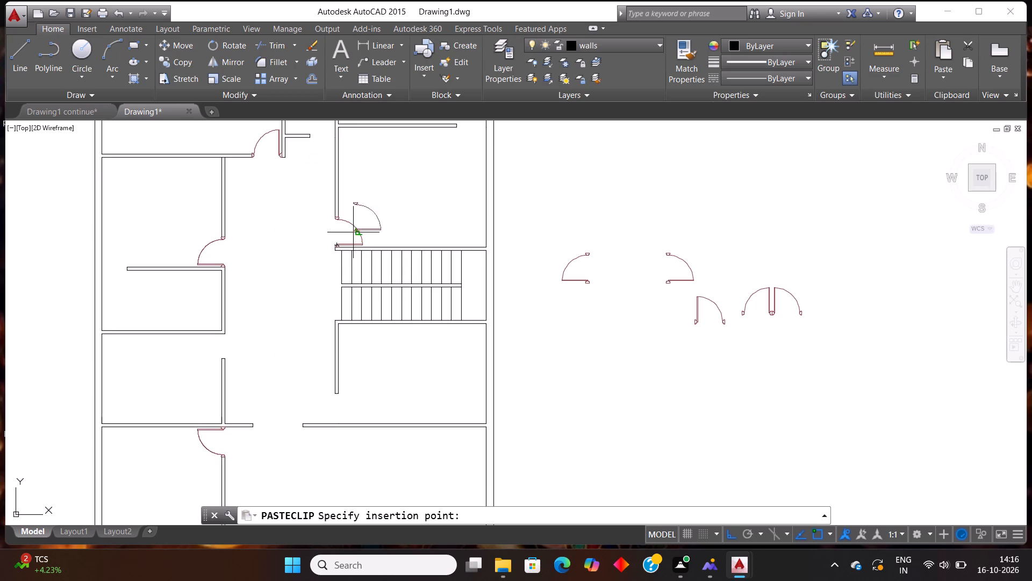
scroll(325, 429, "up", 4)
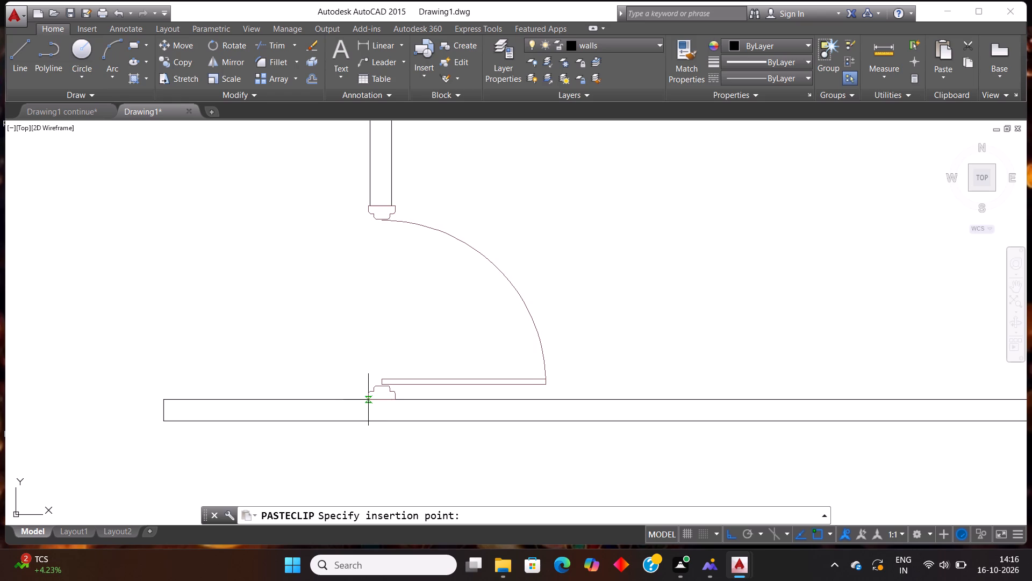
left_click(368, 400)
Move the pasted door so its upper jamb's left corner meets the left corner of the partition above it.
scroll(389, 197, "up", 3)
scroll(313, 245, "up", 3)
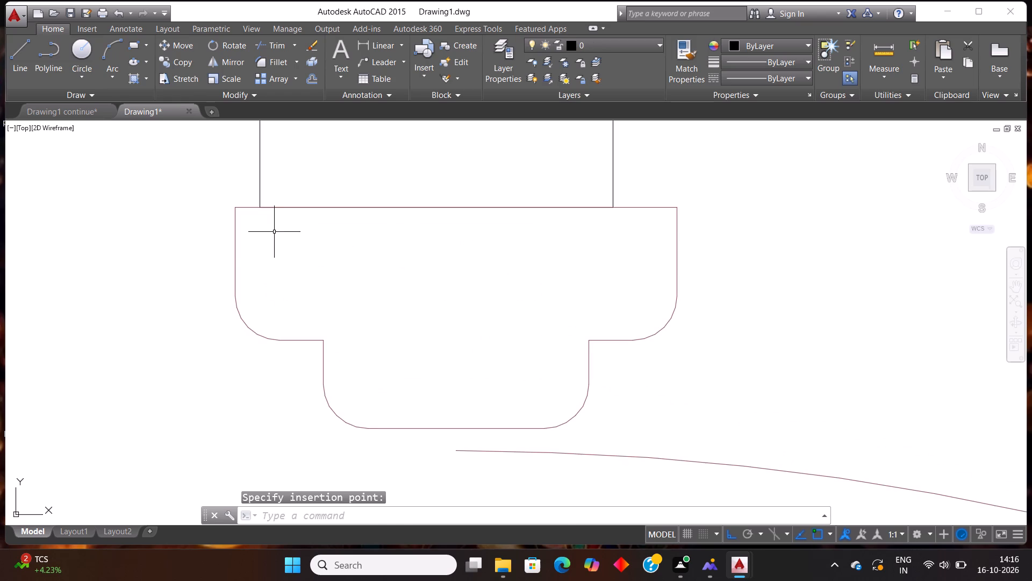
left_click(273, 231)
left_click(198, 229)
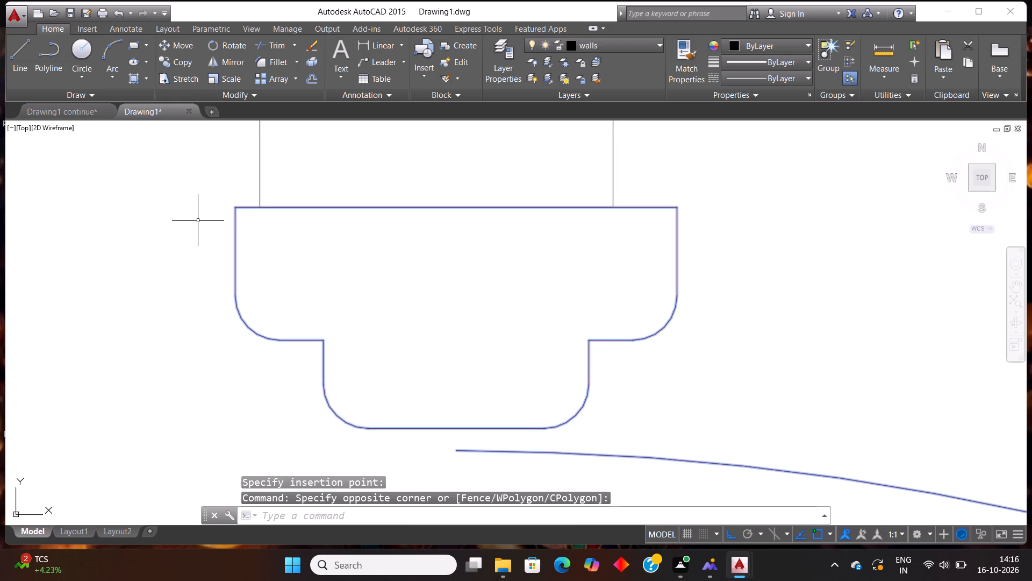
key("m")
key("Return")
left_click(231, 209)
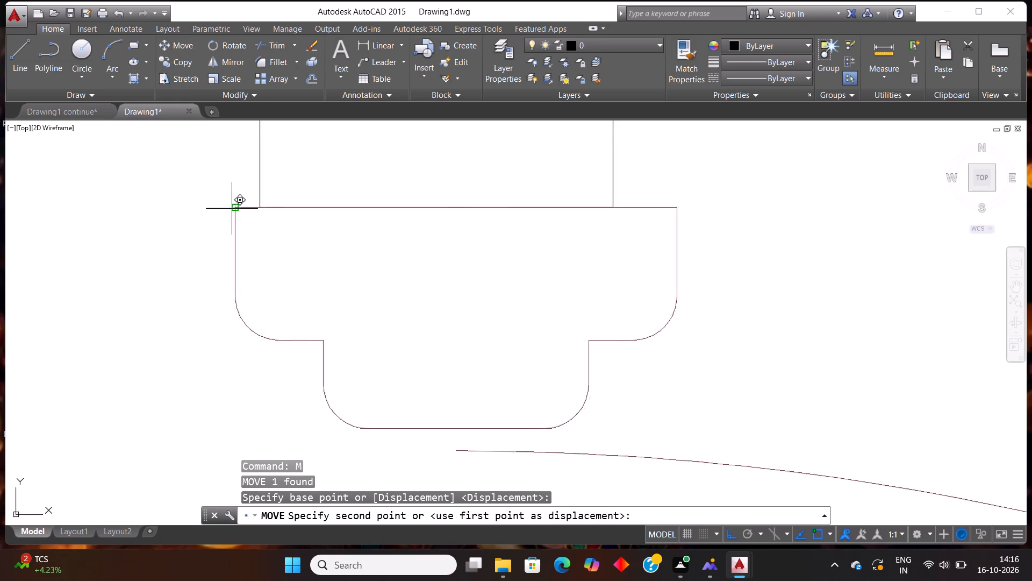
left_click(257, 207)
scroll(266, 213, "down", 4)
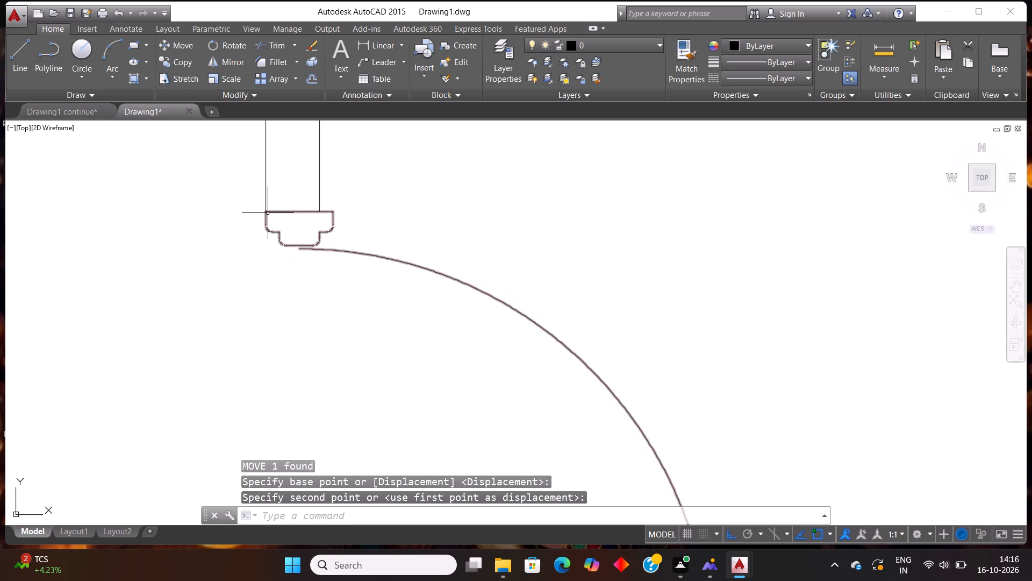
Delete all the spare door symbols lying to the right of the floor plan.
scroll(270, 213, "down", 11)
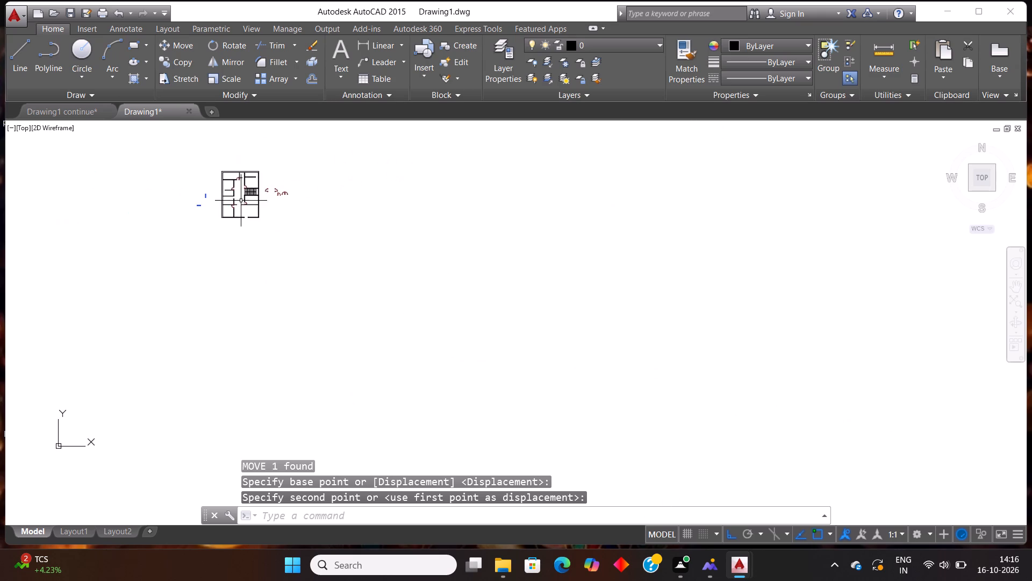
scroll(220, 179, "up", 5)
scroll(242, 182, "down", 1)
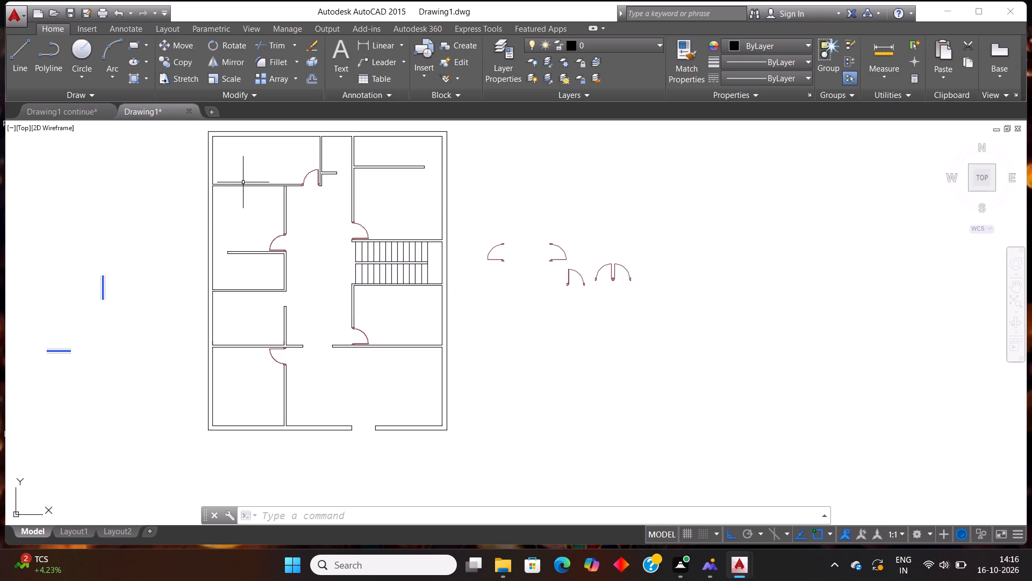
scroll(242, 186, "down", 1)
scroll(209, 159, "up", 1)
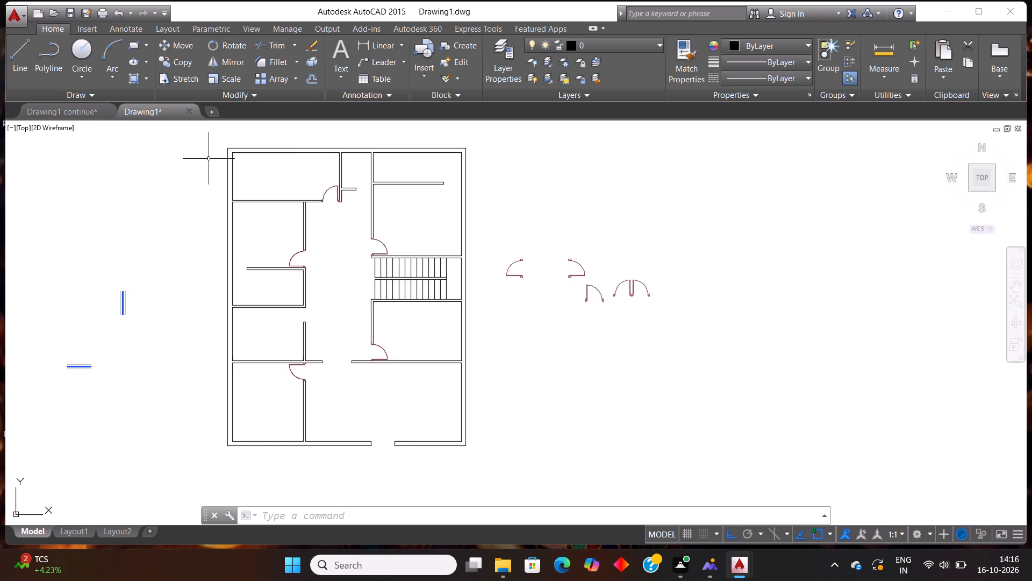
scroll(209, 159, "down", 1)
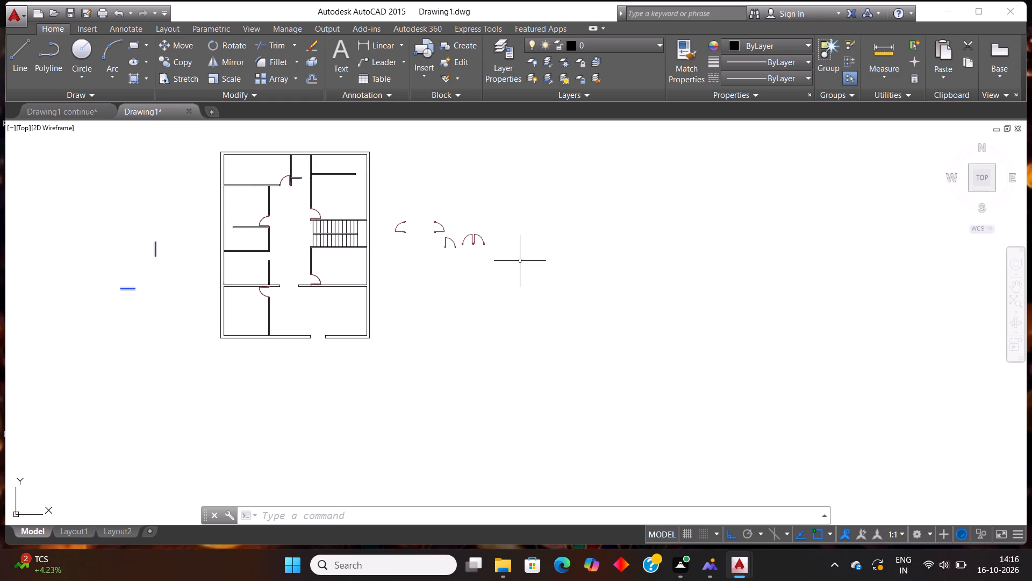
left_click(520, 261)
left_click(392, 128)
key("Delete")
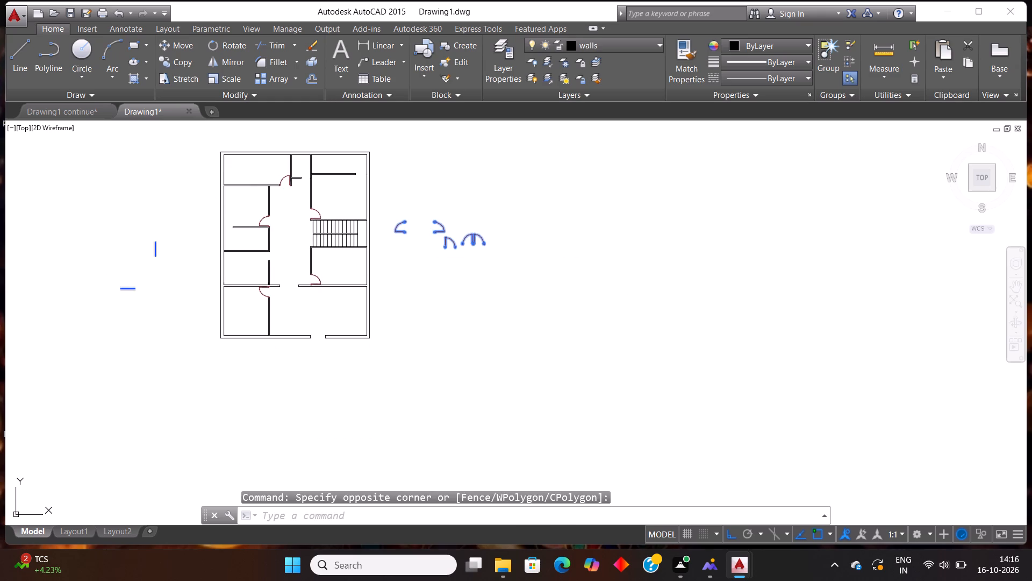
Copy the D1 door in the top exterior wall of Drawing1 continue and paste it to the right of Drawing1's floor plan.
scroll(324, 227, "down", 1)
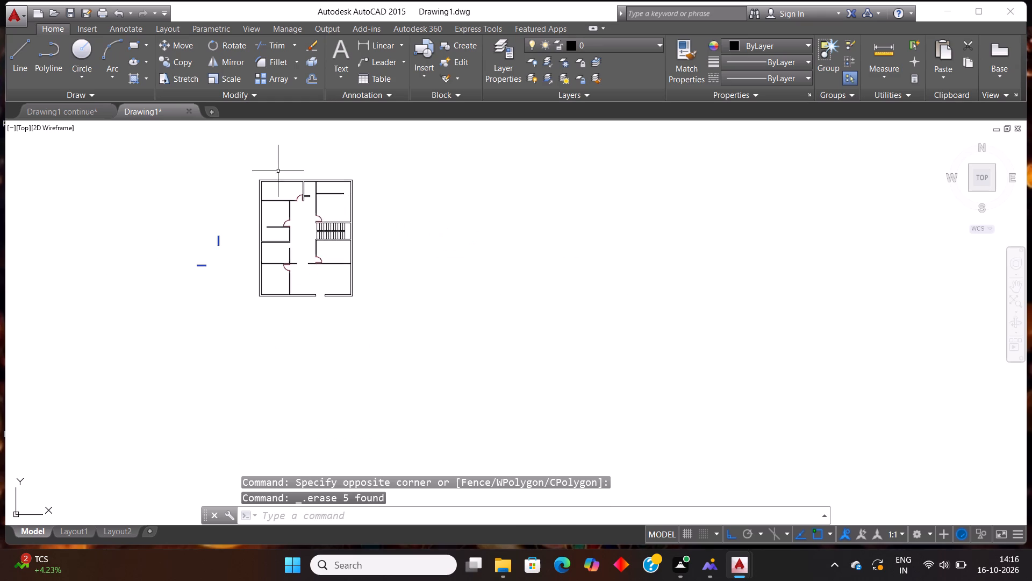
scroll(268, 157, "up", 1)
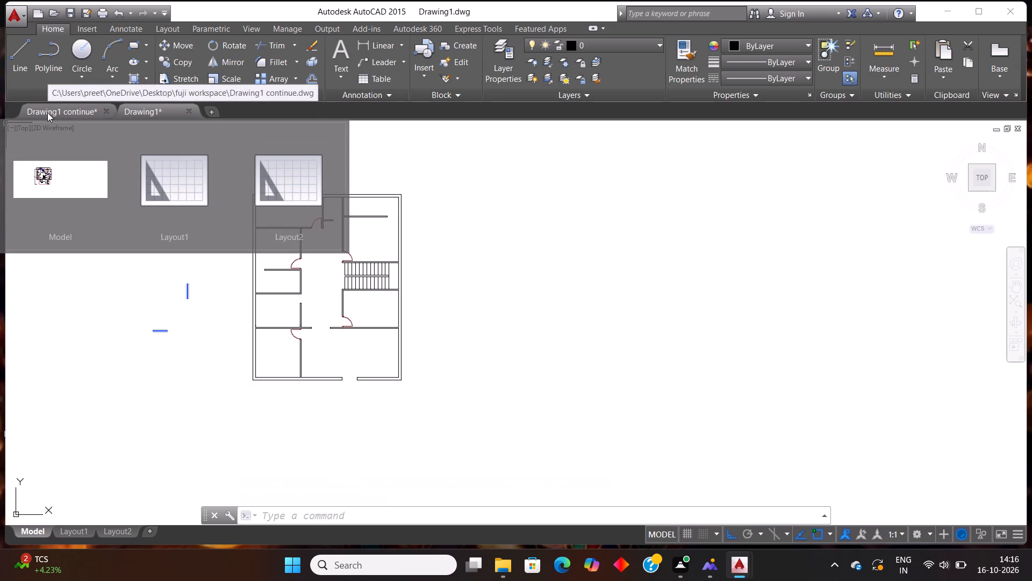
left_click(75, 112)
scroll(264, 287, "down", 3)
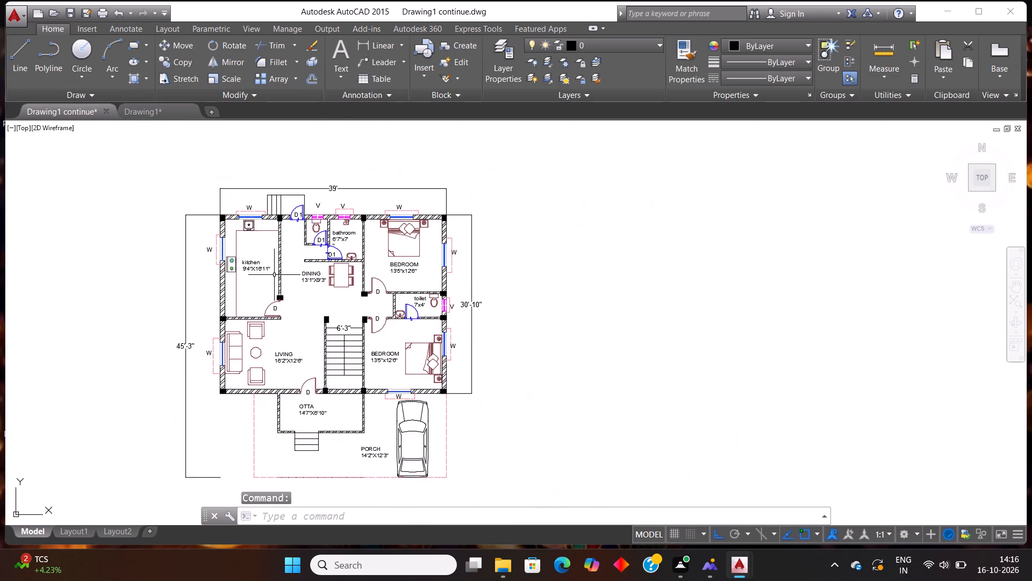
scroll(310, 239, "up", 3)
scroll(311, 237, "down", 2)
scroll(287, 187, "up", 5)
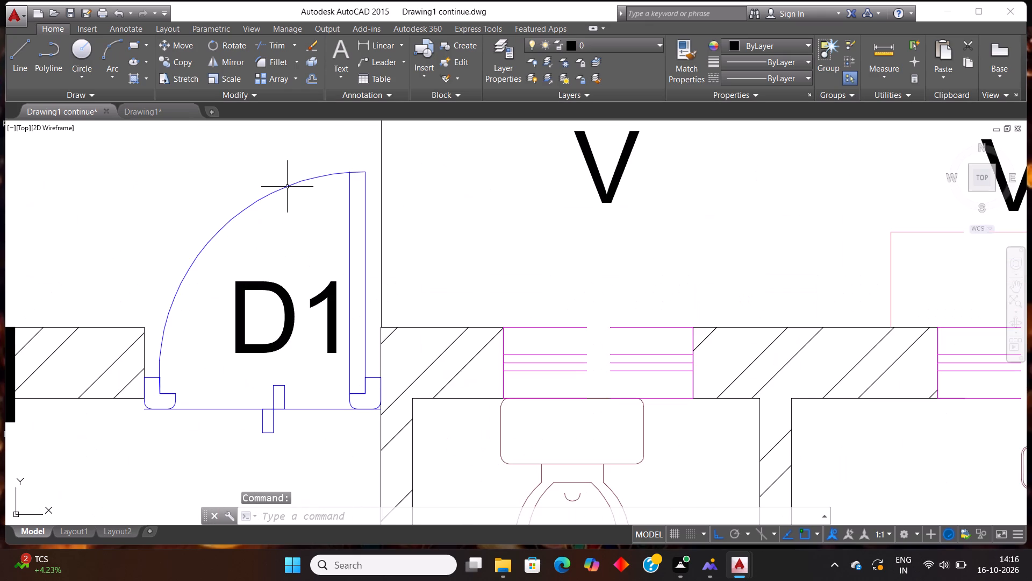
left_click(290, 198)
left_click(259, 151)
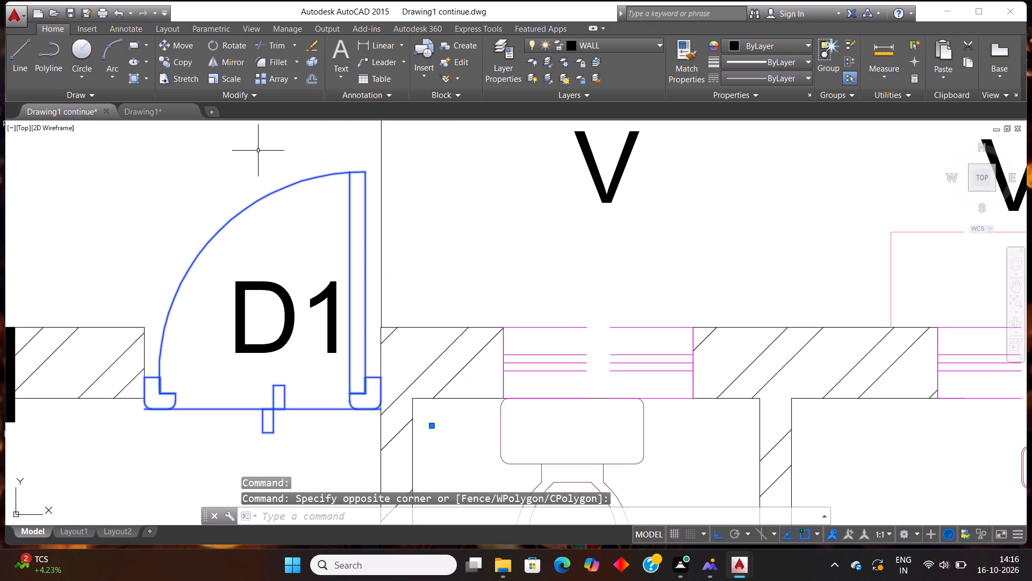
key("ctrl+c")
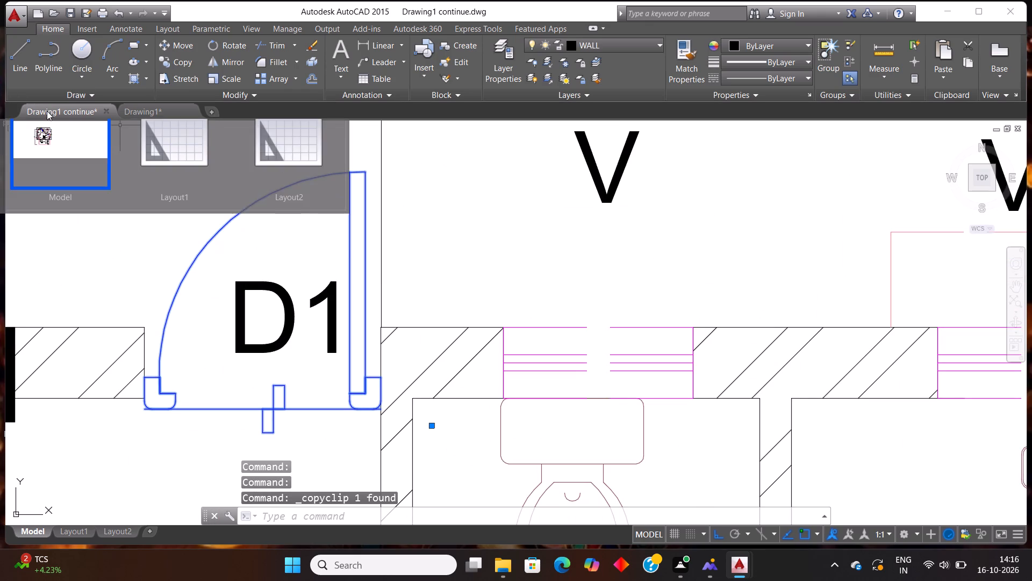
left_click(155, 109)
key("ctrl+v")
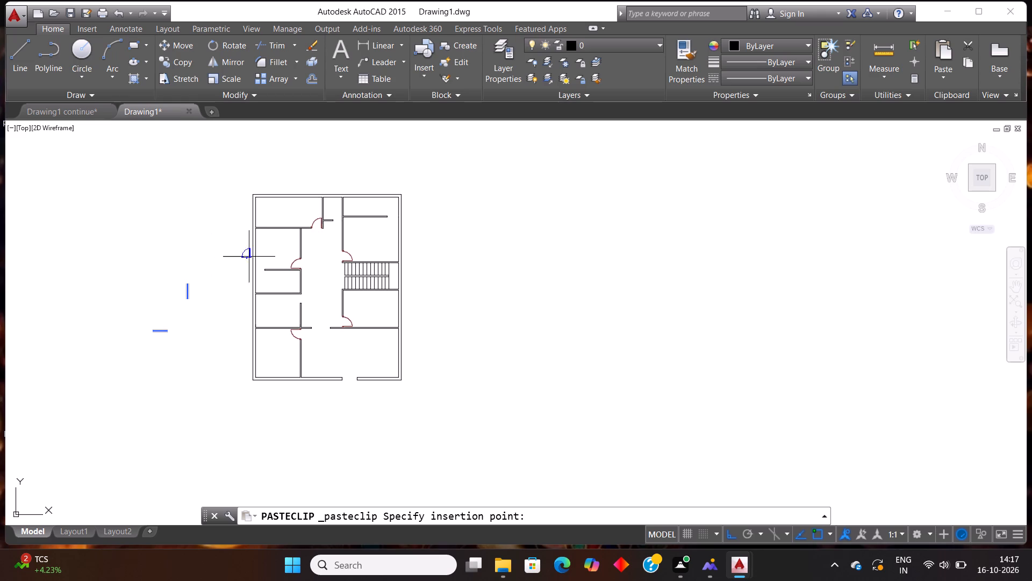
left_click(490, 249)
Copy the blue D1 door and paste it into the opening beside the short horizontal wall of the small top-centre room.
left_click(551, 286)
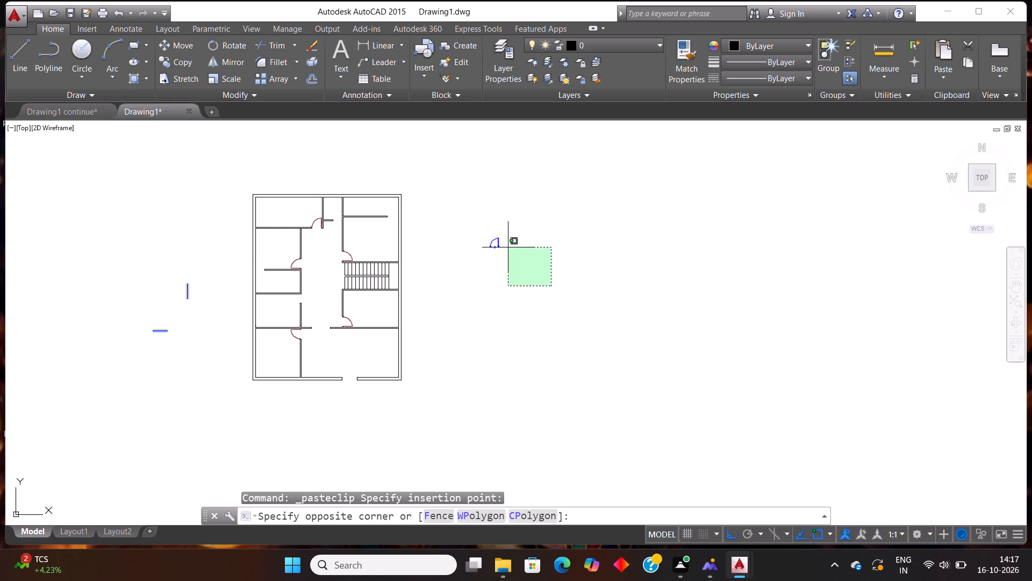
left_click(468, 189)
key("ctrl+c")
key("ctrl+v")
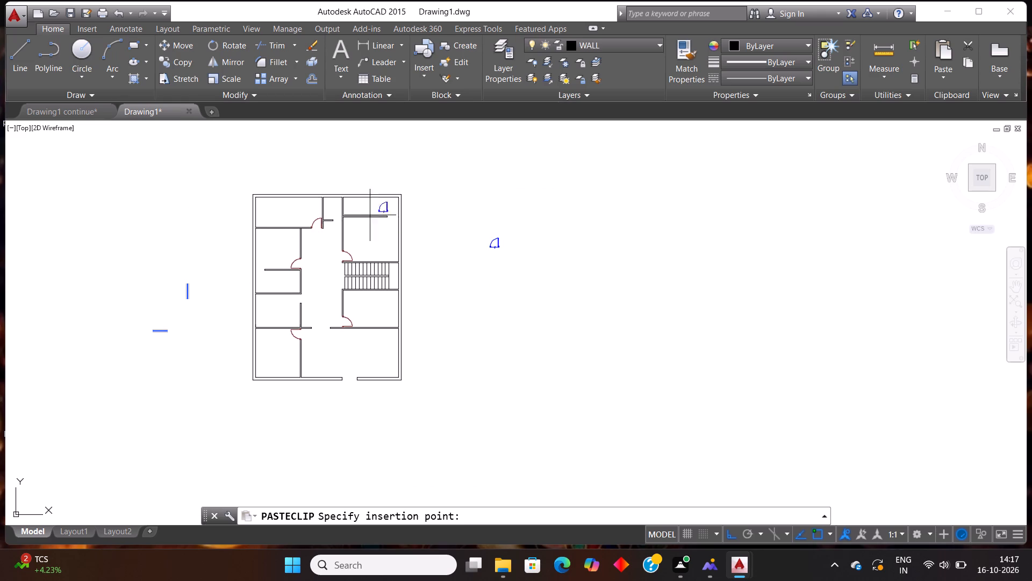
scroll(339, 217, "up", 6)
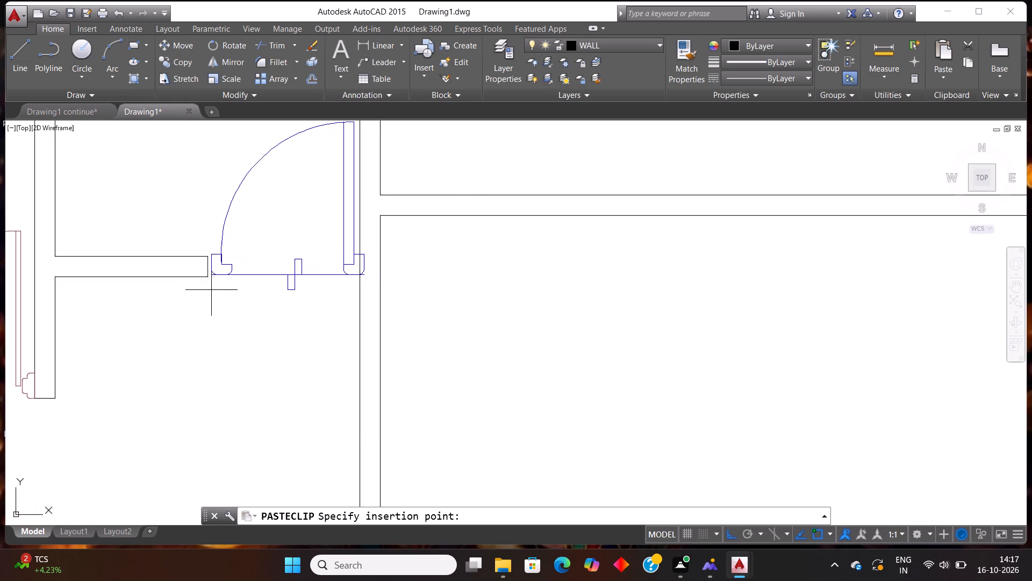
left_click(207, 292)
scroll(236, 249, "down", 4)
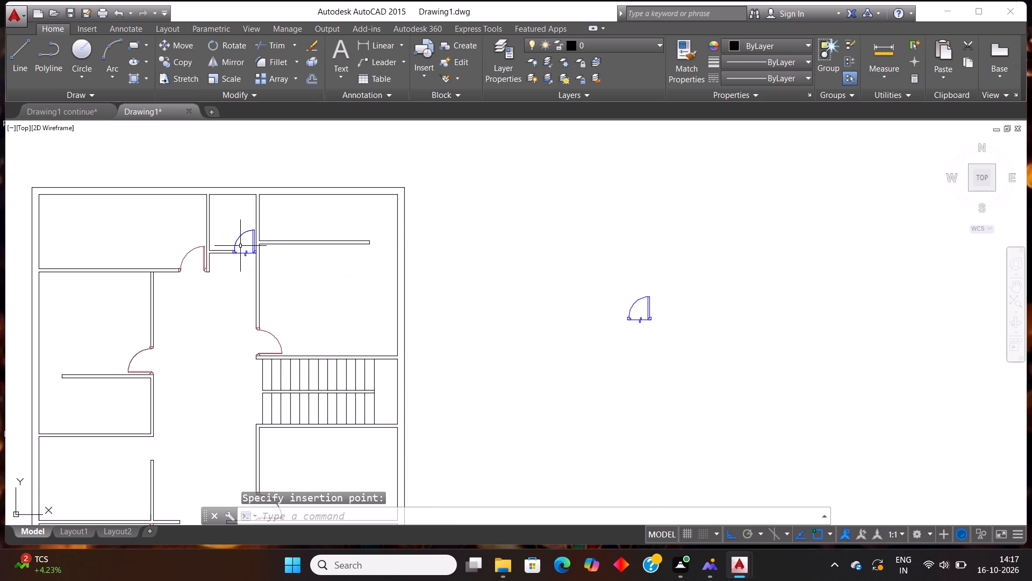
scroll(414, 223, "up", 1)
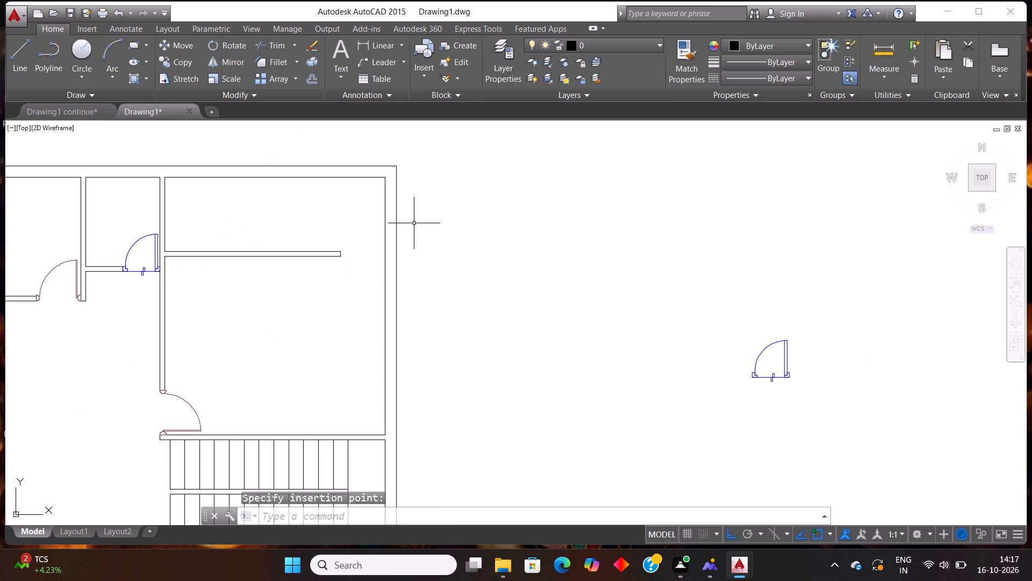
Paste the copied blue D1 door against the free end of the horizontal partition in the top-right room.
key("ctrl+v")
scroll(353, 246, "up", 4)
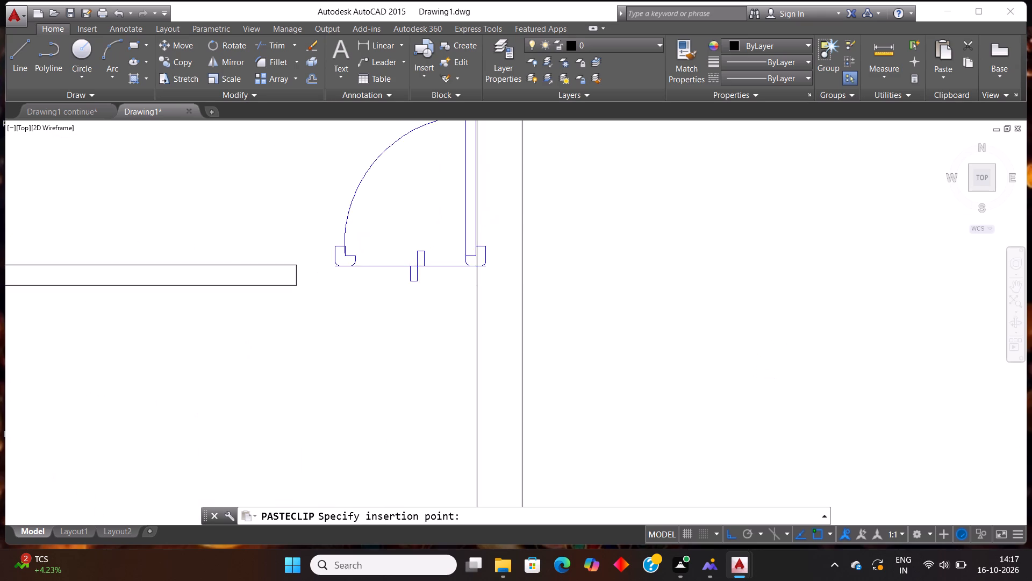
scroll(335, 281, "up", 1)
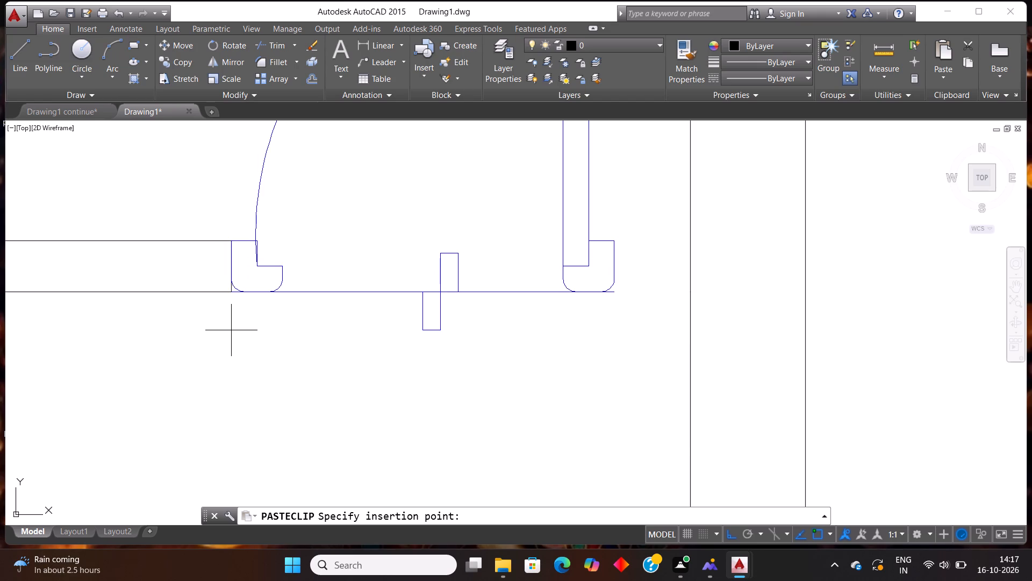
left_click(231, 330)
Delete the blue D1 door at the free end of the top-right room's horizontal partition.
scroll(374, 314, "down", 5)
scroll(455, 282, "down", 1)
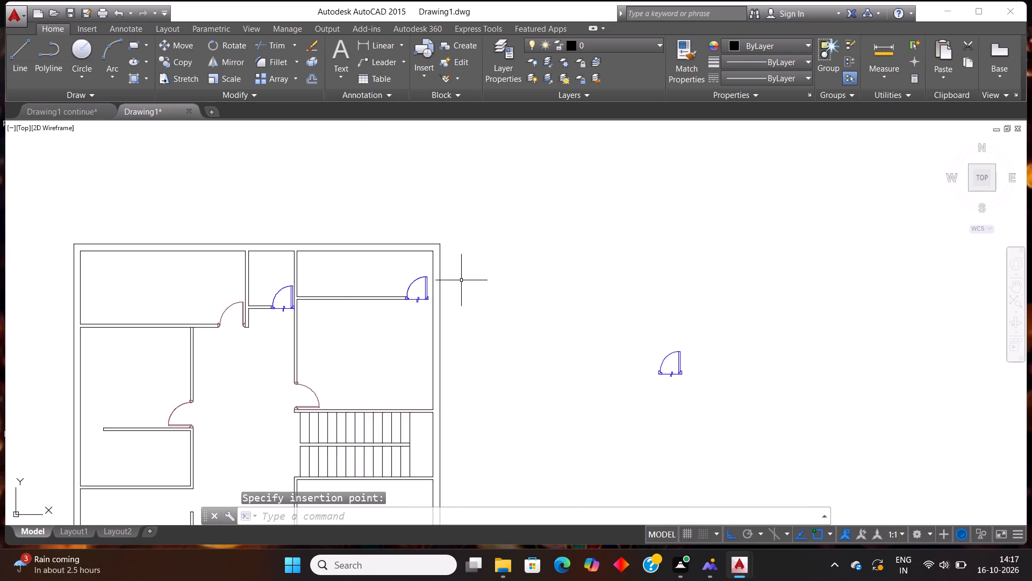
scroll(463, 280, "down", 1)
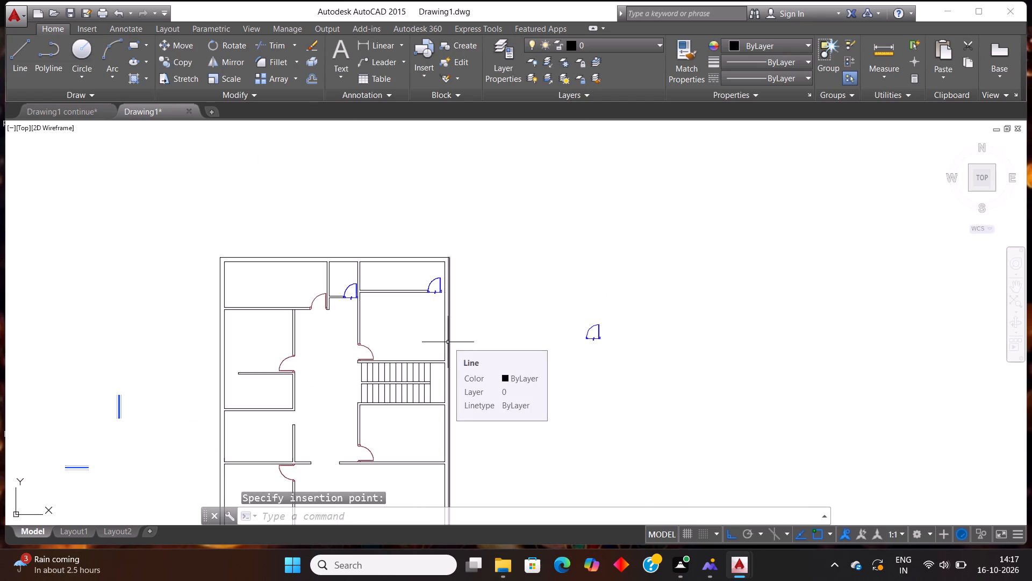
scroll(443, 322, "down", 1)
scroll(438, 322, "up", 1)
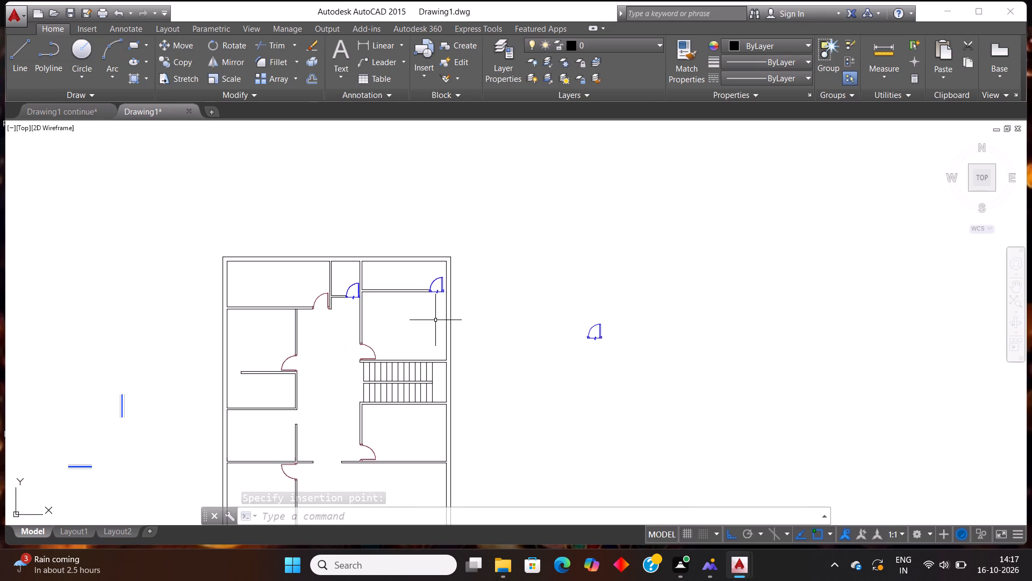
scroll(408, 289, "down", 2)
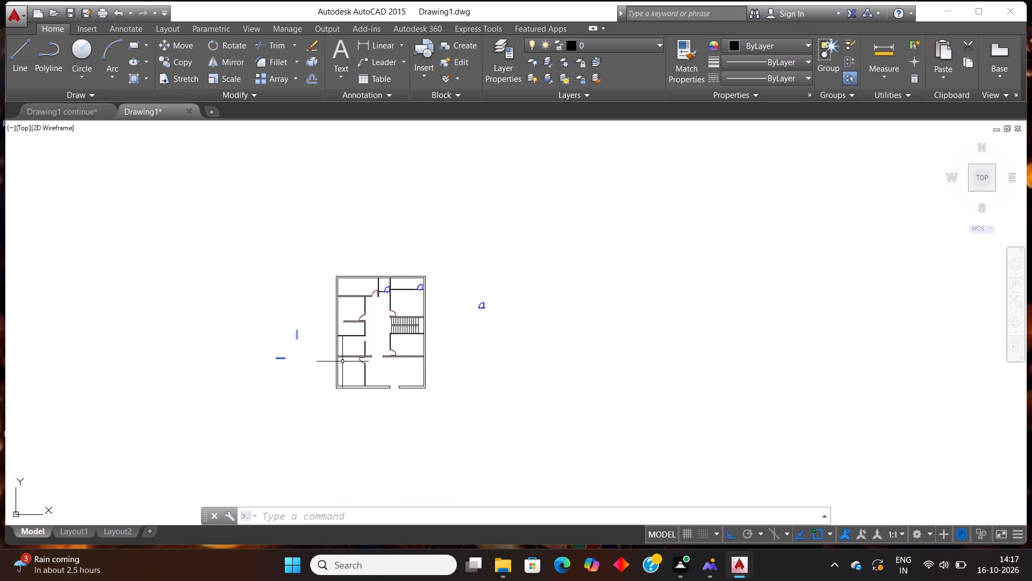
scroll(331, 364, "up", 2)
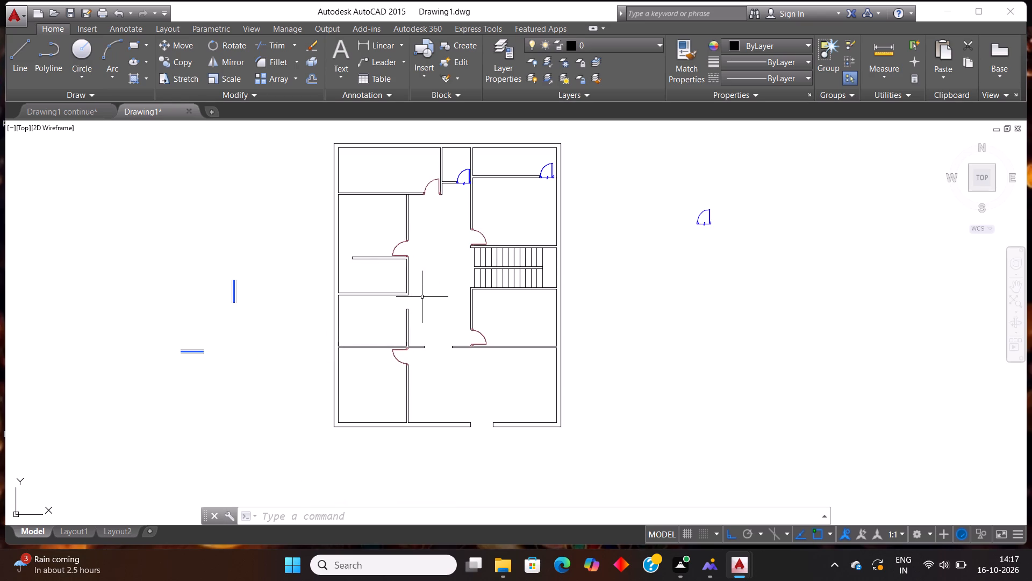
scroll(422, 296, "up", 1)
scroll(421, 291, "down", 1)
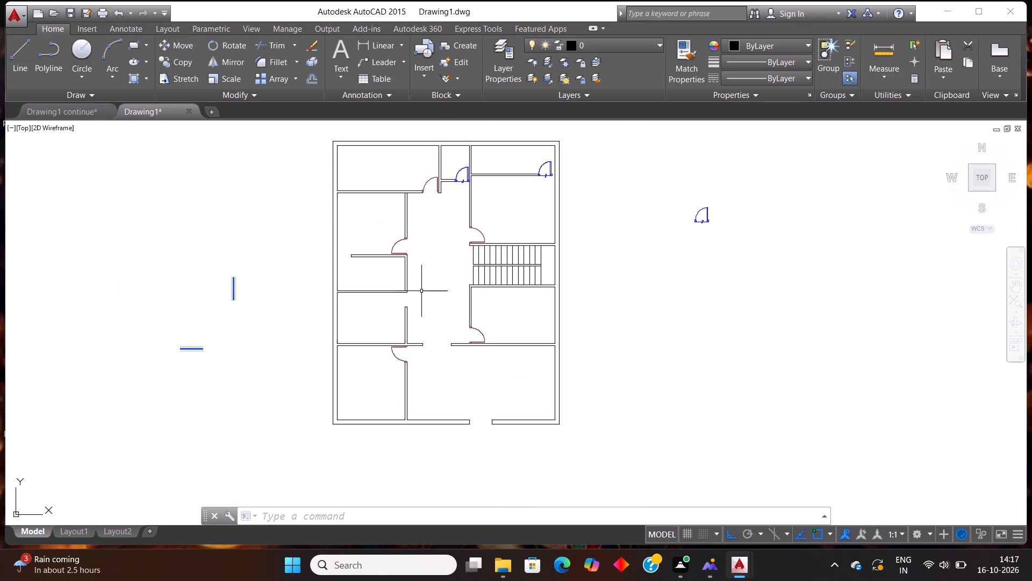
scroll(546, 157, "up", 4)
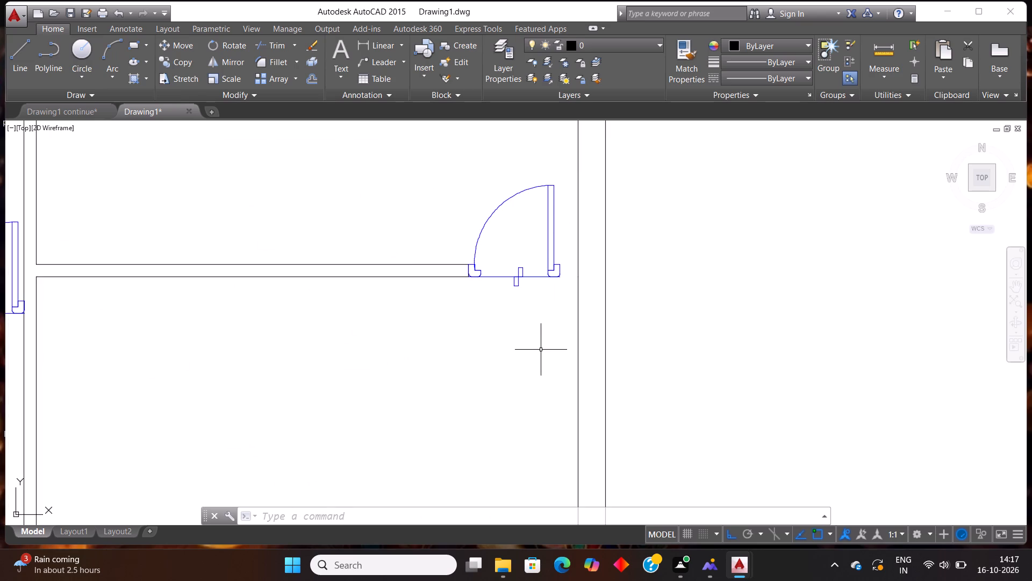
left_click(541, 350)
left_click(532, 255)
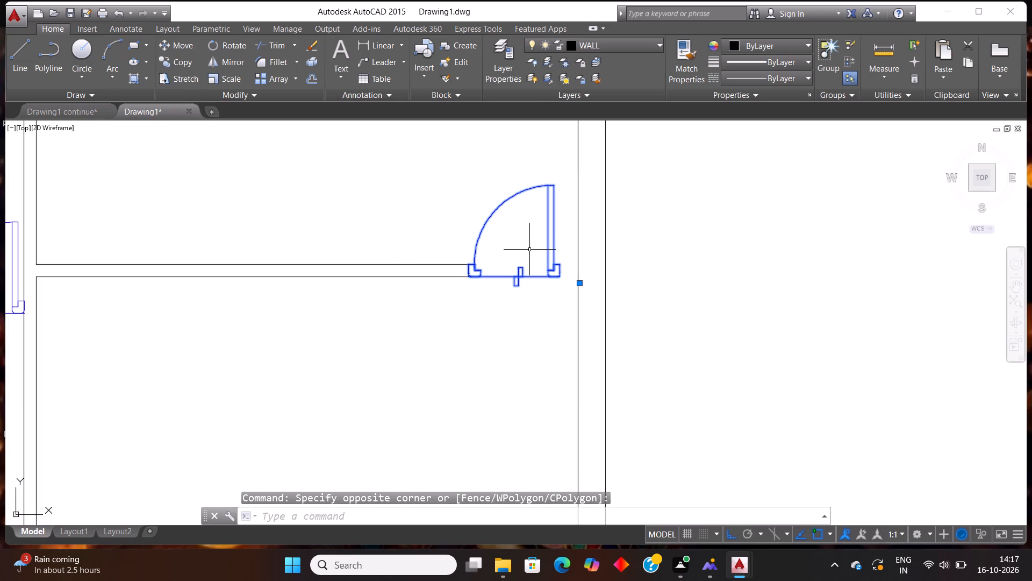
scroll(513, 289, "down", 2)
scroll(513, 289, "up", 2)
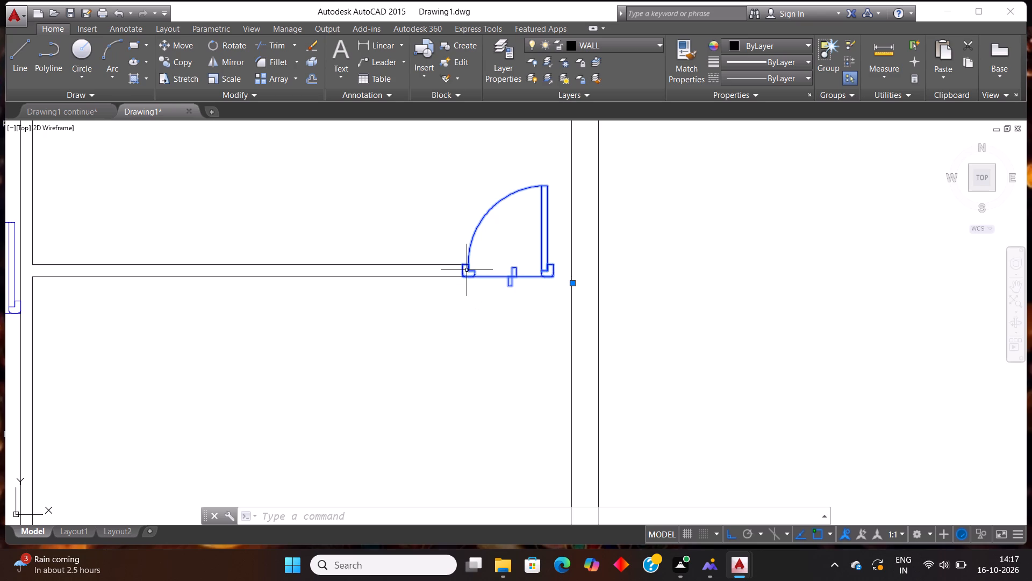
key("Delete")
Extend both lines of the top-right room's horizontal partition to the inner face of the right exterior wall.
scroll(481, 271, "up", 1)
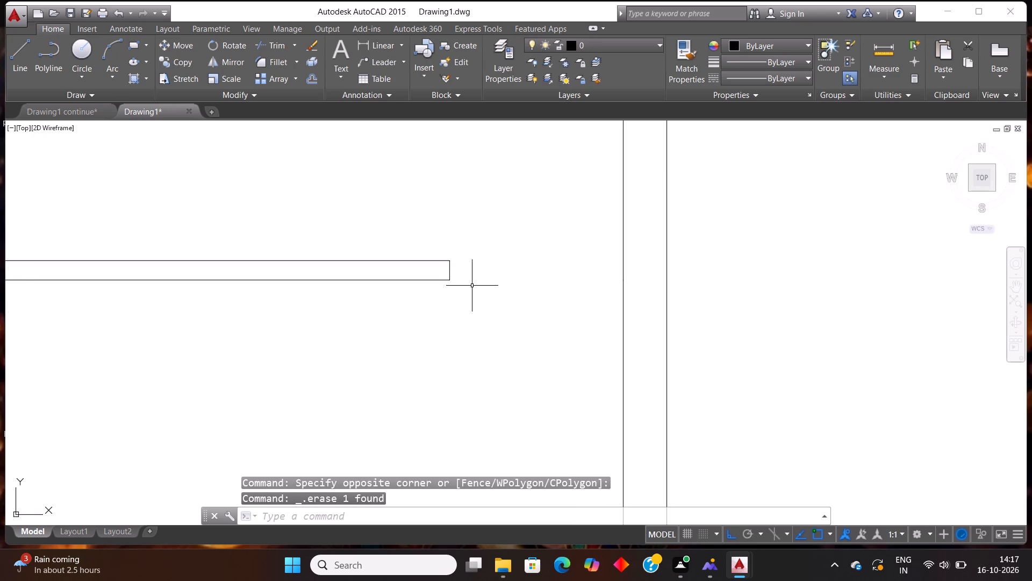
scroll(471, 286, "down", 2)
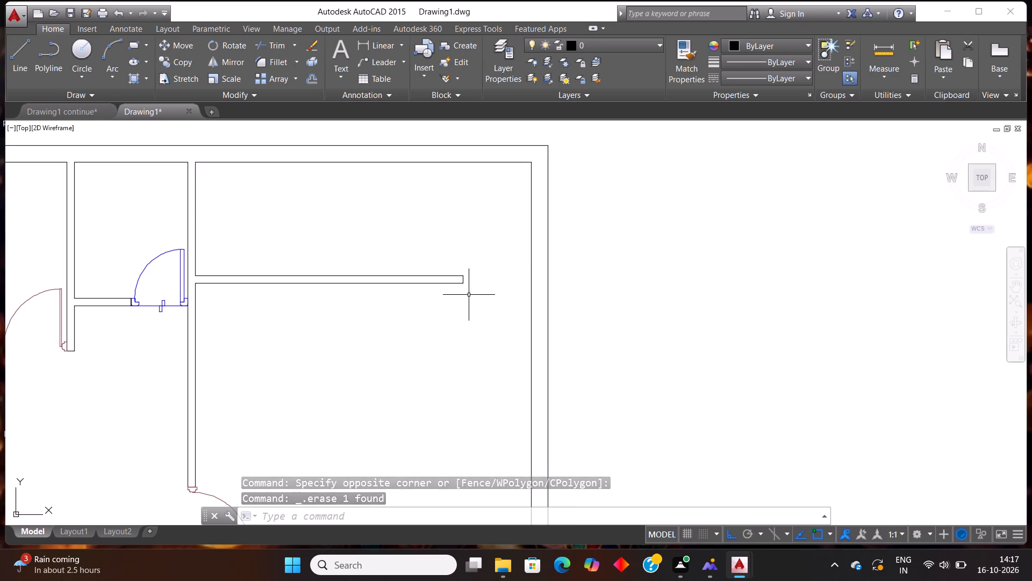
key("Escape")
type("ex")
key("Return")
key("Return")
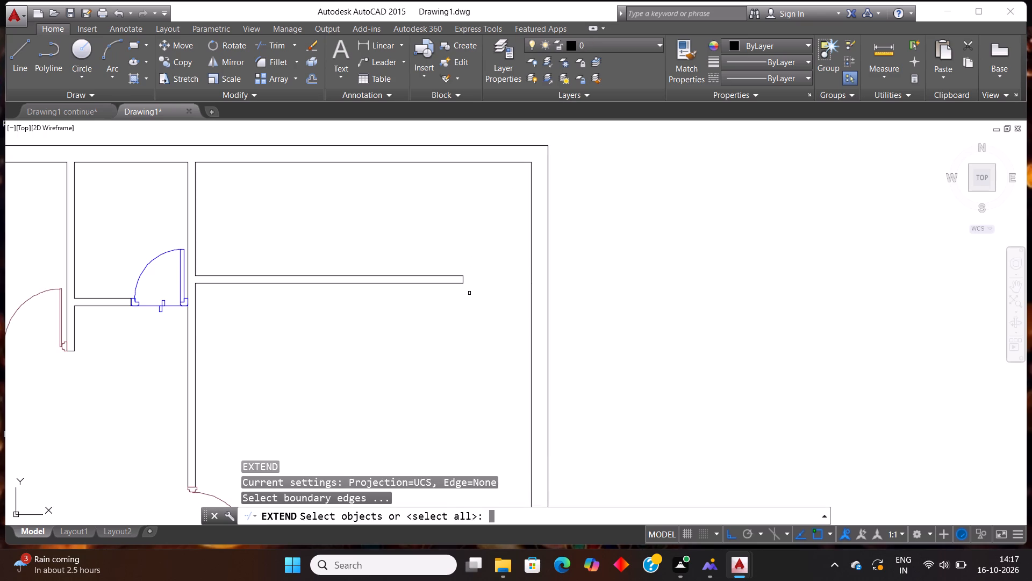
left_click(449, 283)
left_click(456, 276)
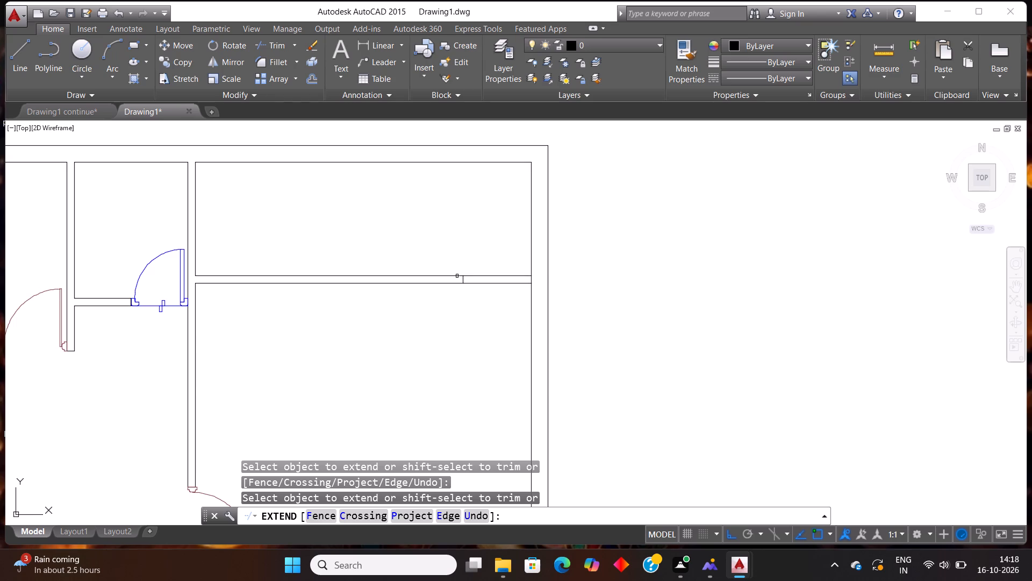
key("Escape")
Delete the short end-cap line left inside the extended partition.
scroll(475, 280, "up", 4)
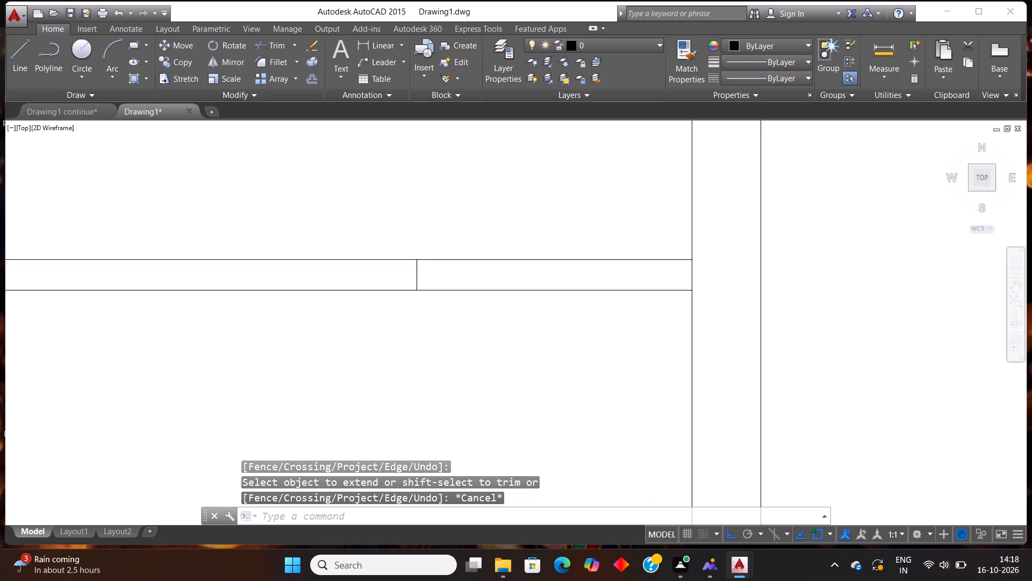
left_click_drag(465, 282, 450, 284)
left_click(355, 267)
key("Delete")
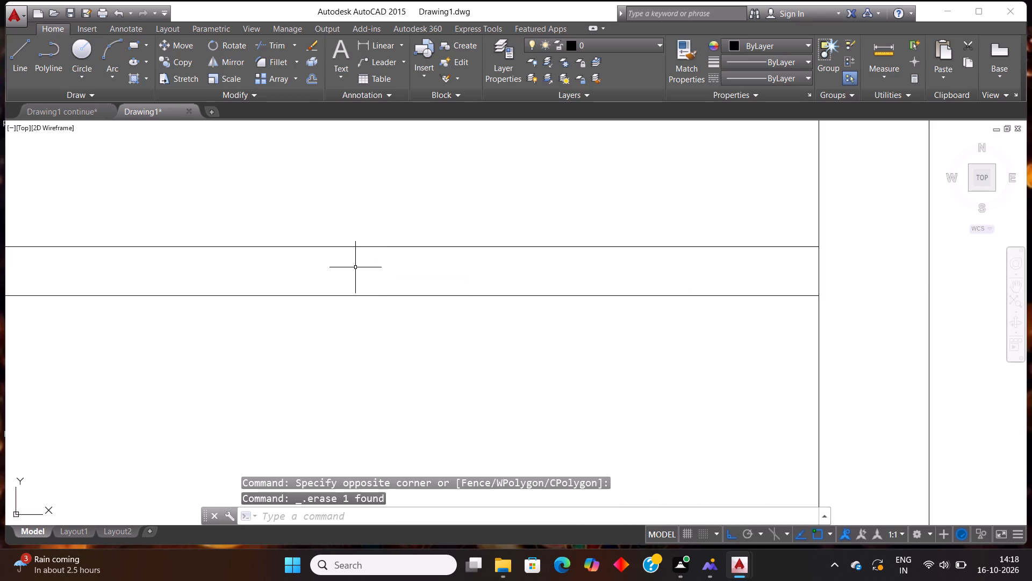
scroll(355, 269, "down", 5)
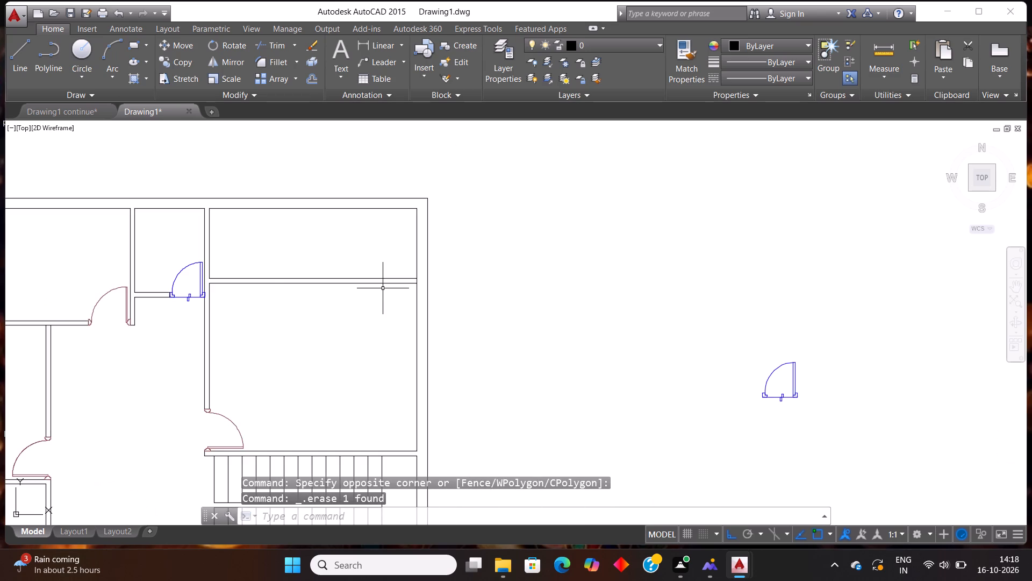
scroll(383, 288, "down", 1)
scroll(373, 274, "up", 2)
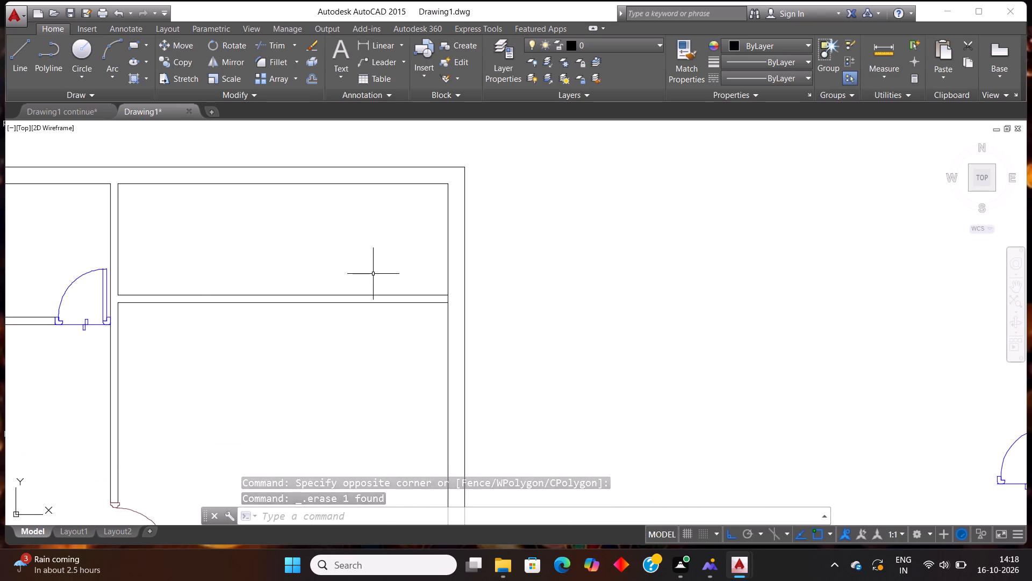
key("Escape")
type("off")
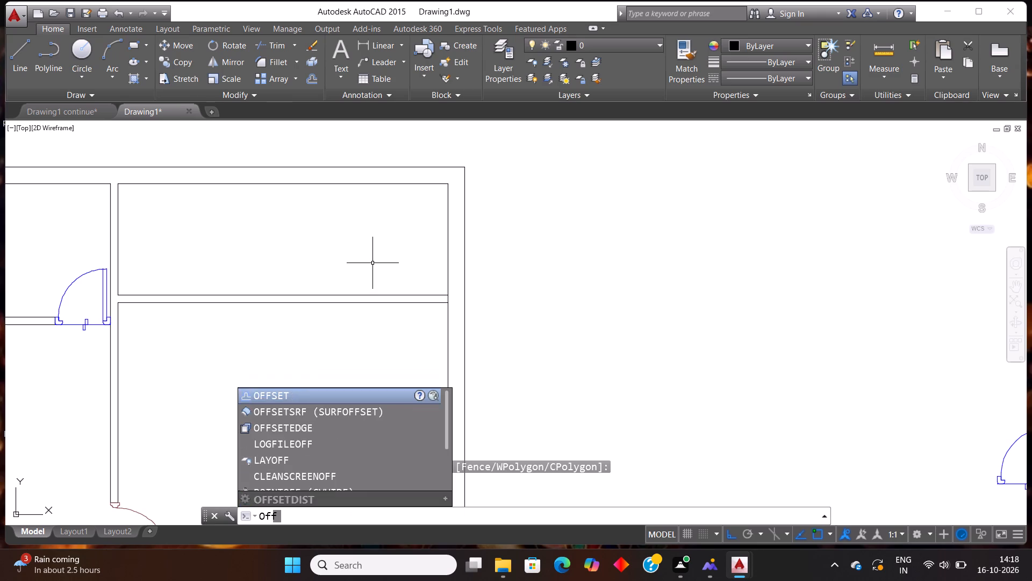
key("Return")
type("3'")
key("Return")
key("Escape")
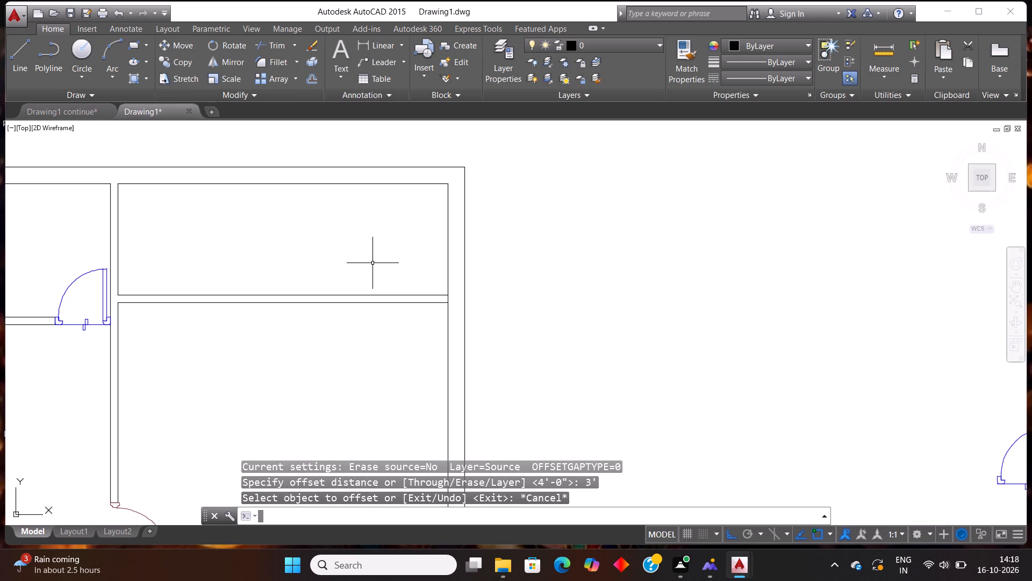
Offset the right exterior wall's inner line 2'6" into the top-right room.
type("off")
key("Return")
type("2'6\"")
key("Return")
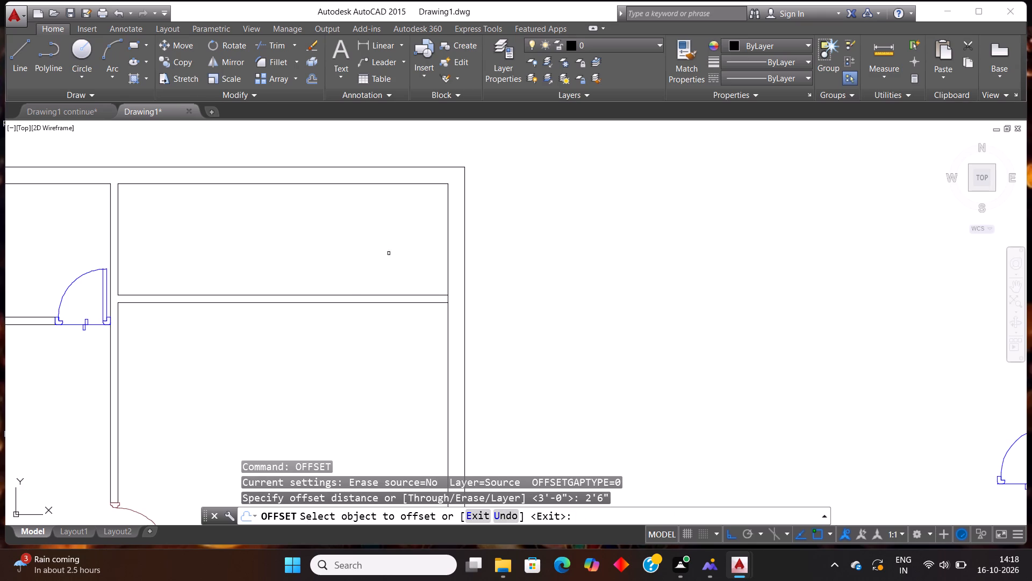
left_click(447, 240)
left_click(349, 233)
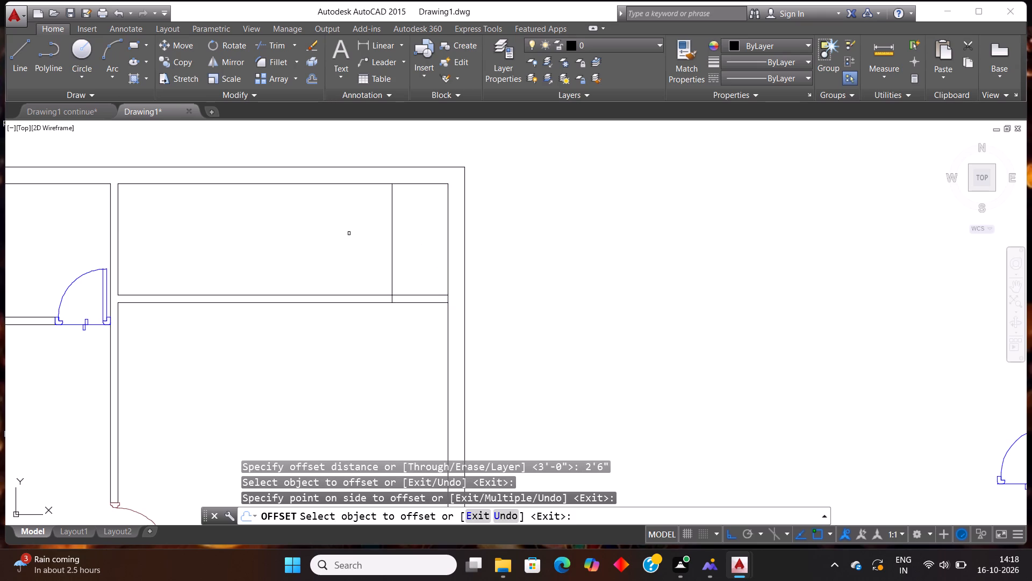
key("Escape")
Trim the offset line above the partition and the partition lines between it and the right exterior wall, leaving a capped door opening.
type("tr")
key("Return")
key("Return")
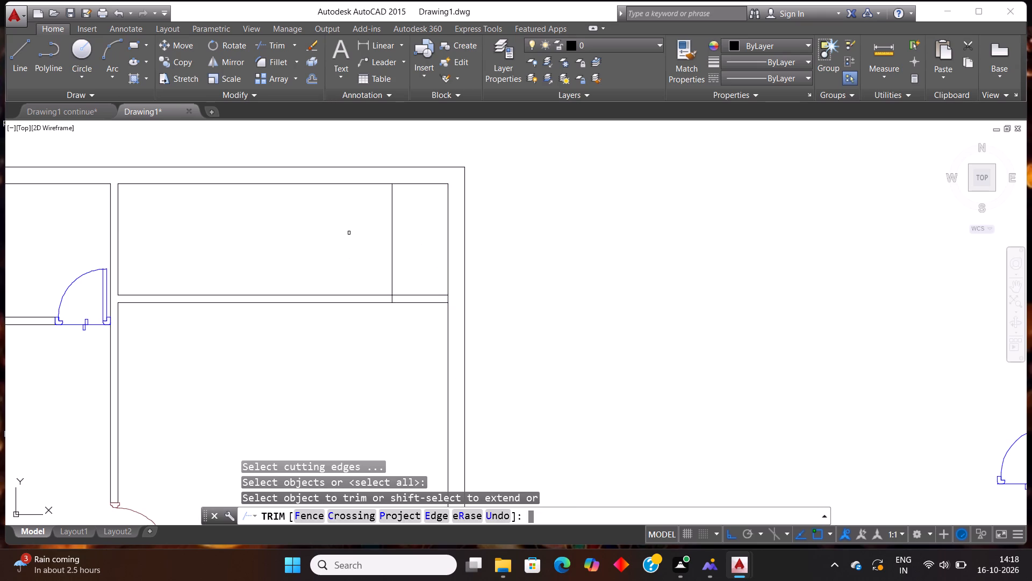
left_click_drag(414, 242, 405, 242)
left_click(374, 245)
left_click_drag(412, 277, 424, 309)
left_click(424, 341)
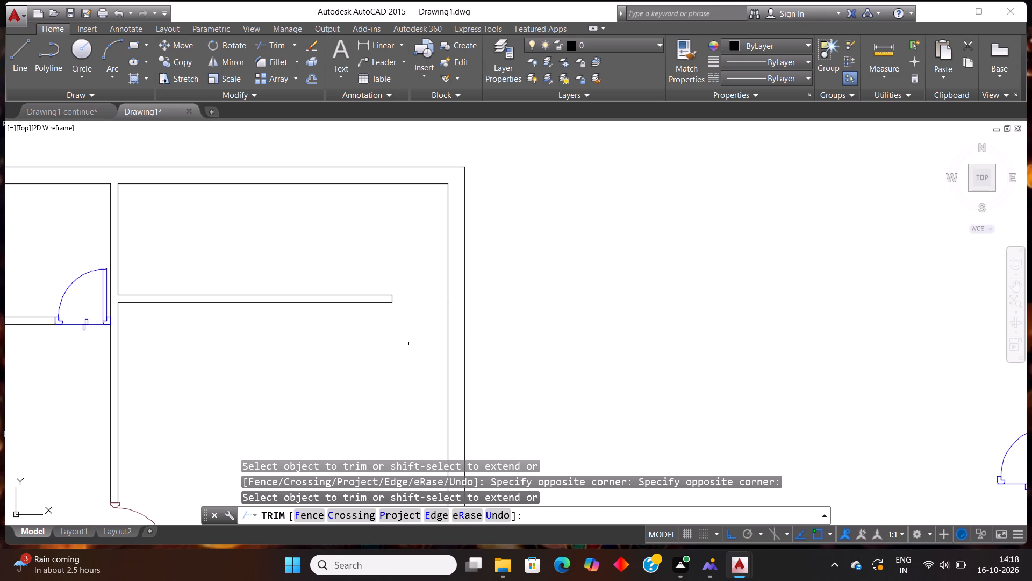
scroll(418, 322, "down", 1)
scroll(372, 312, "down", 1)
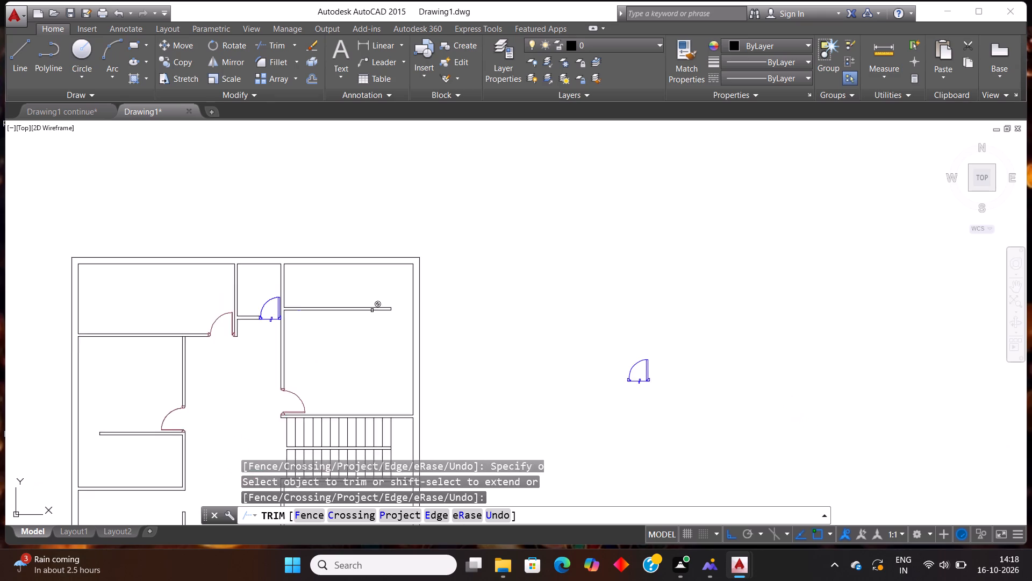
scroll(372, 310, "down", 1)
scroll(354, 324, "up", 1)
key("Escape")
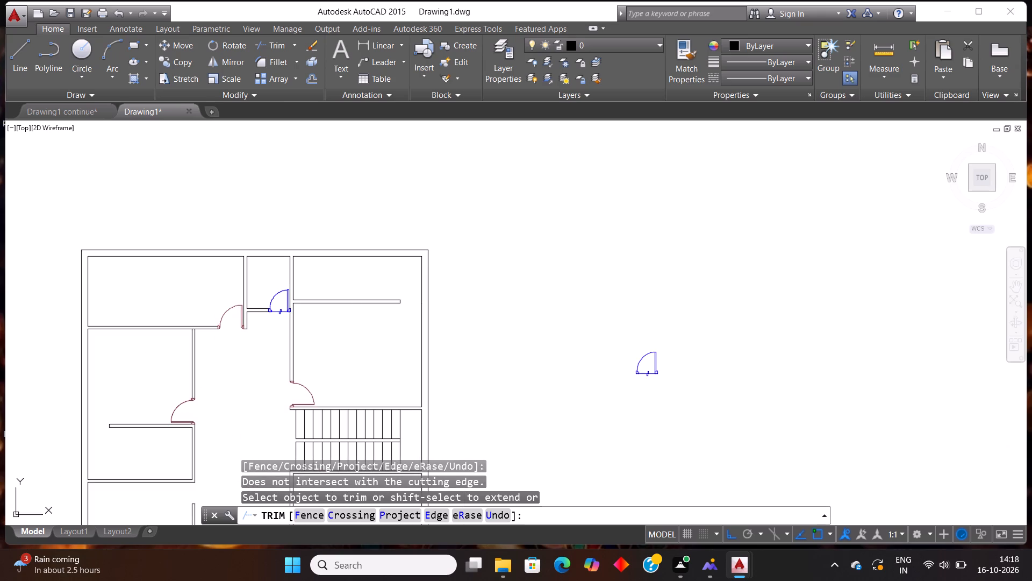
Copy the blue D1 door of the small top-centre room and paste it into the new opening beside the right exterior wall.
scroll(302, 297, "up", 2)
left_click(238, 343)
left_click(230, 292)
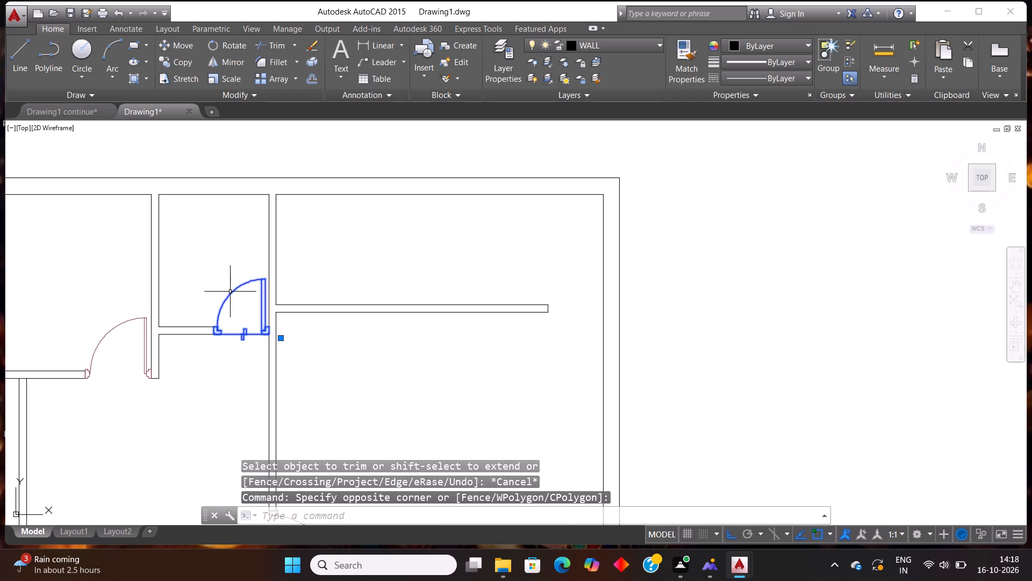
key("ctrl+c")
key("ctrl+v")
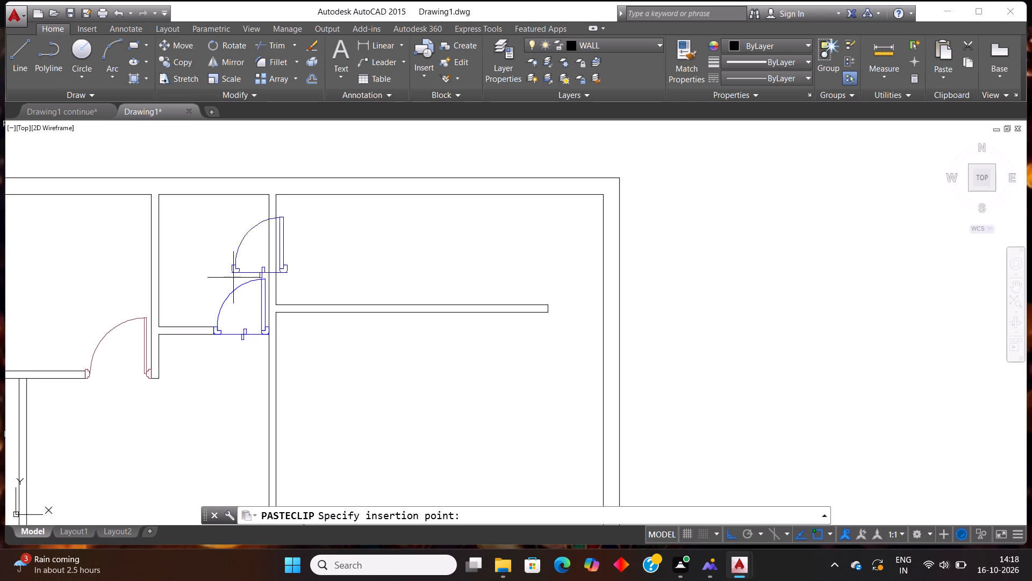
scroll(621, 307, "up", 3)
scroll(420, 328, "up", 1)
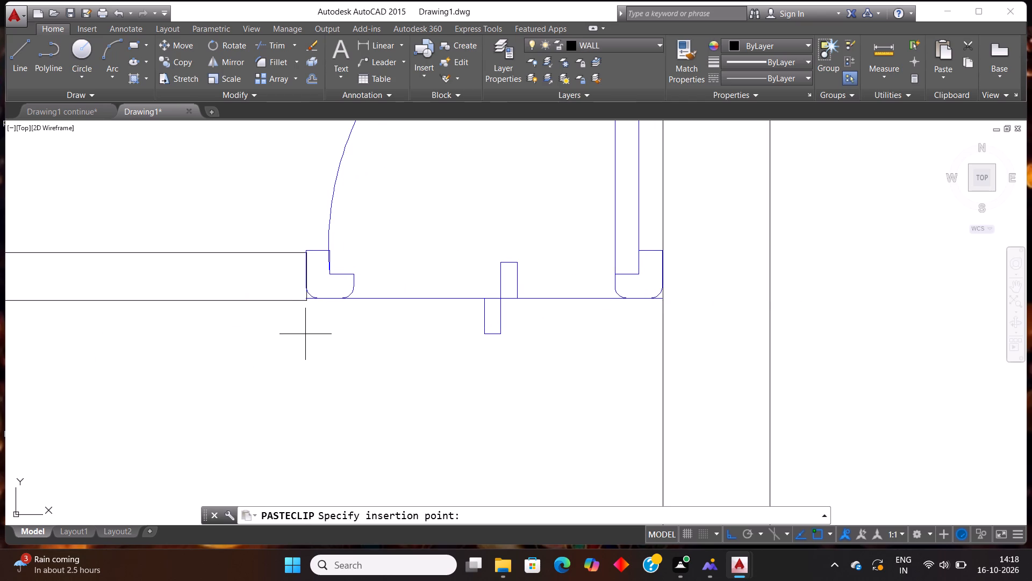
scroll(306, 337, "up", 2)
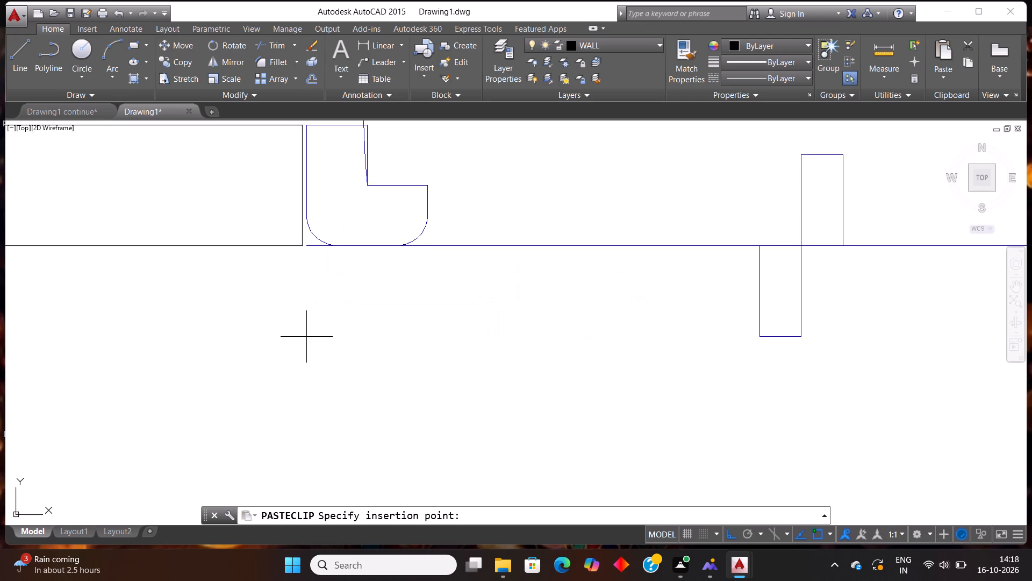
left_click(303, 337)
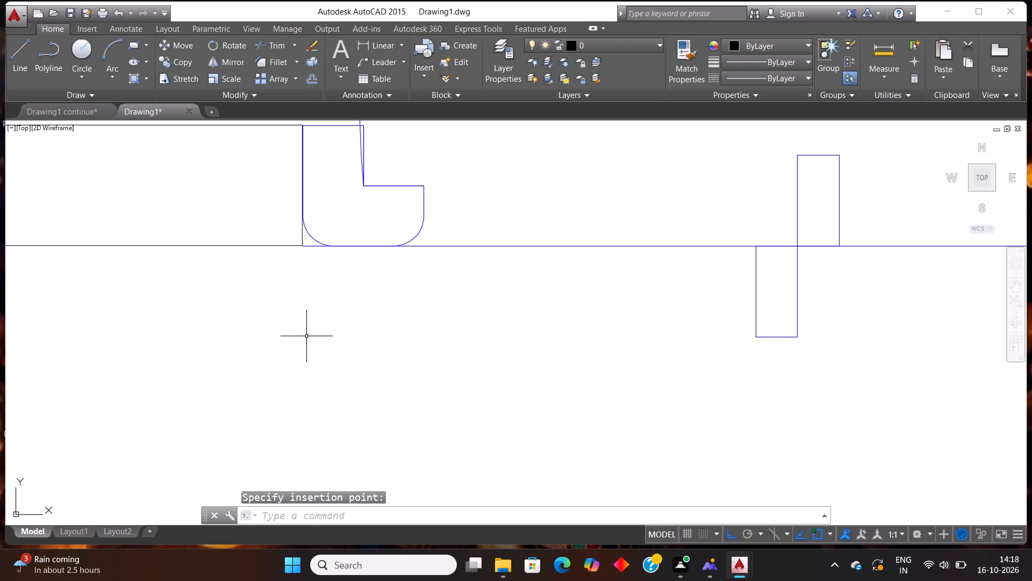
scroll(308, 339, "down", 4)
scroll(468, 317, "up", 2)
scroll(353, 307, "up", 3)
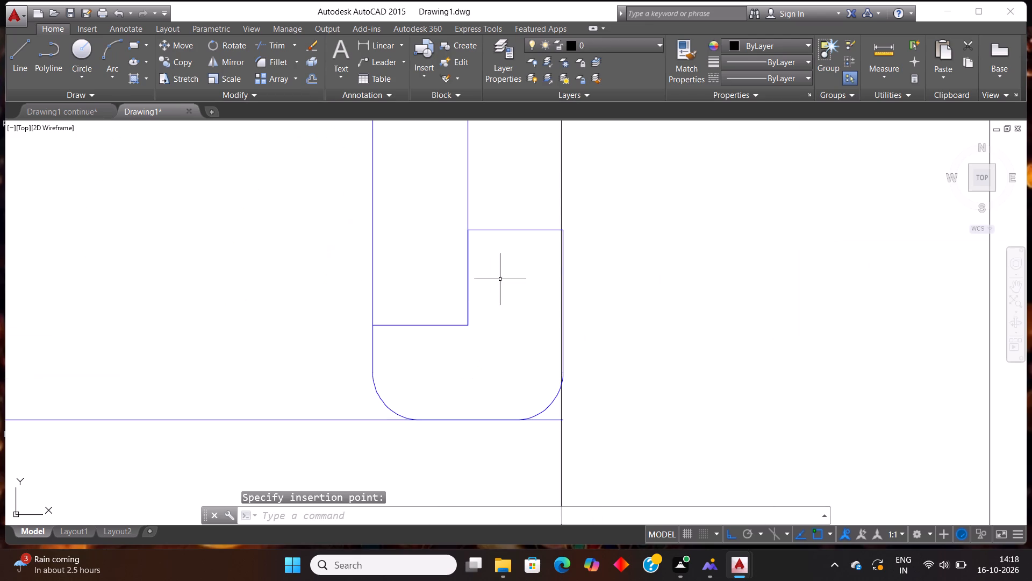
scroll(249, 271, "down", 7)
scroll(187, 310, "up", 2)
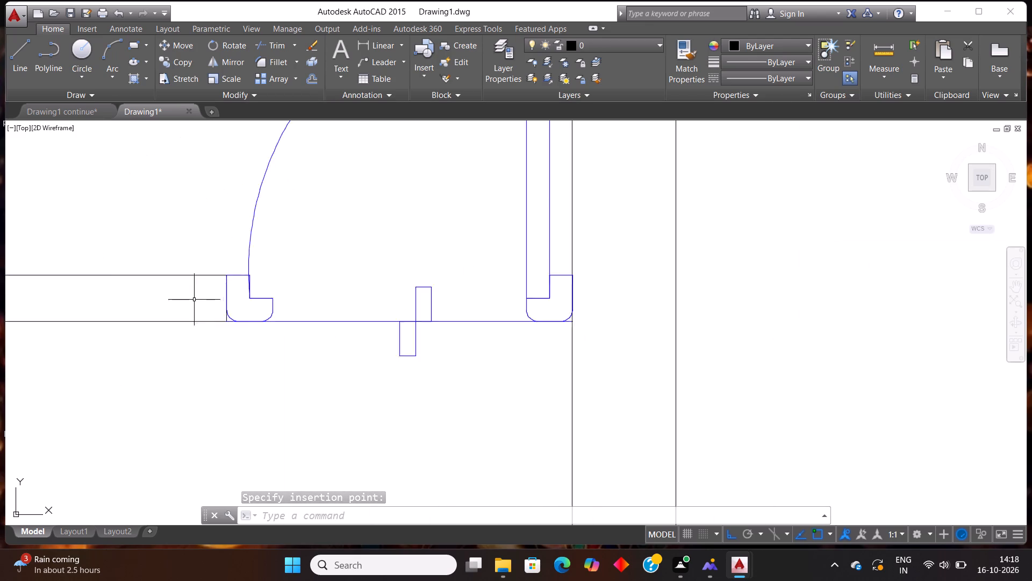
Move the pasted D1 door so its frame corner meets the partition end at the top-right room's opening.
scroll(195, 299, "up", 5)
scroll(255, 294, "up", 1)
scroll(299, 297, "down", 2)
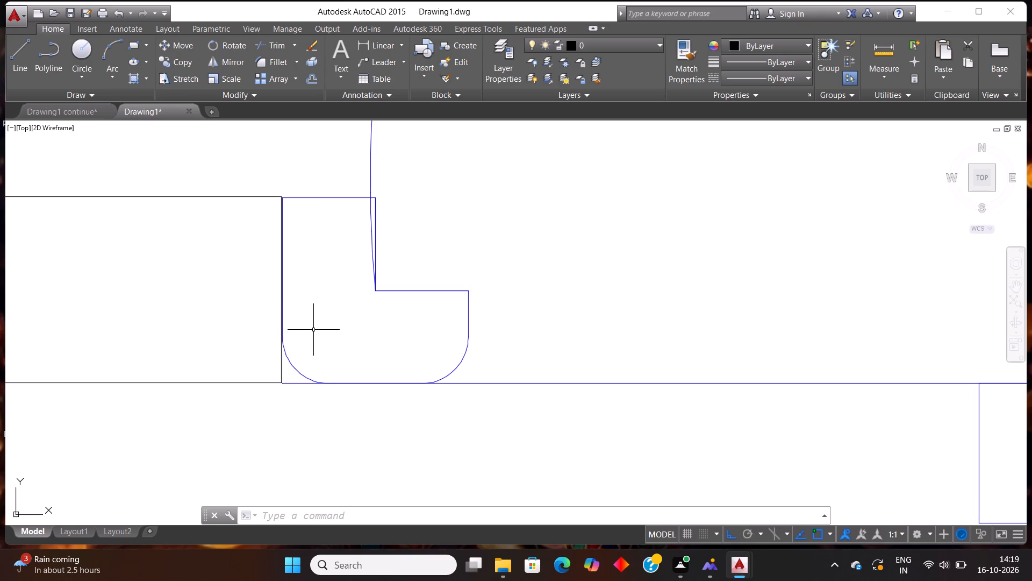
scroll(313, 330, "down", 2)
scroll(313, 330, "up", 2)
left_click(309, 223)
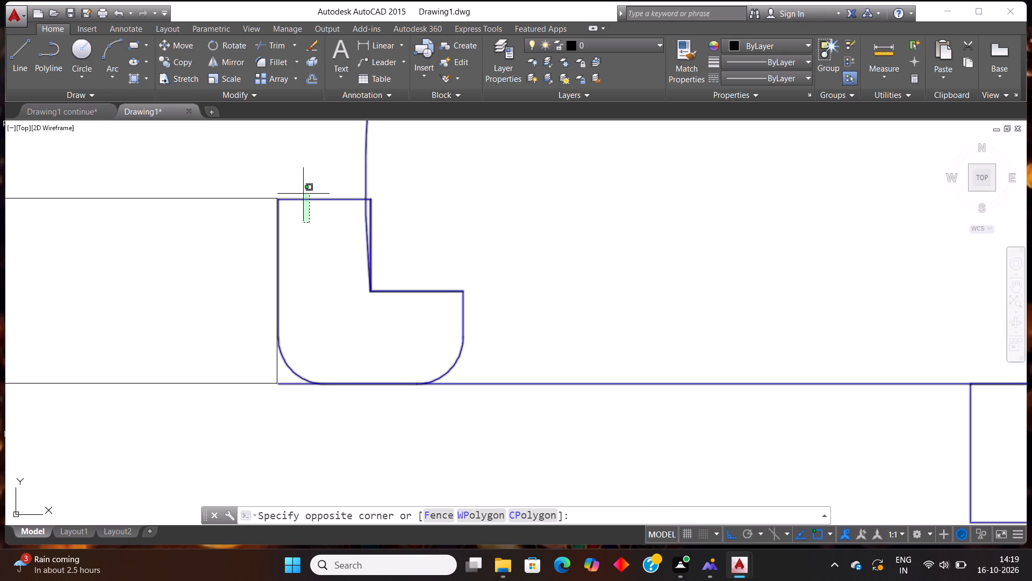
left_click(303, 193)
key("m")
key("Return")
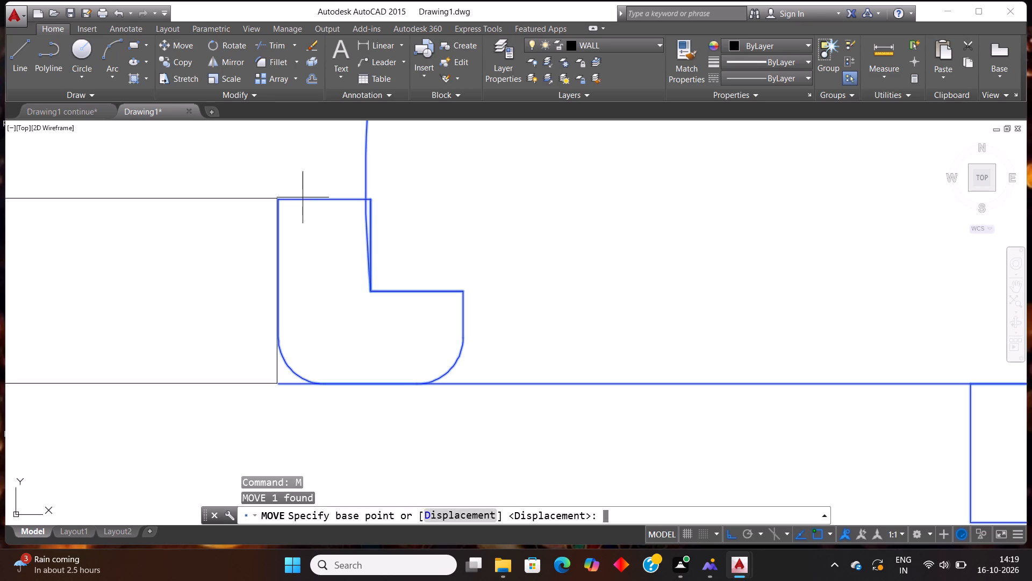
scroll(273, 203, "up", 3)
scroll(328, 164, "up", 2)
left_click(276, 193)
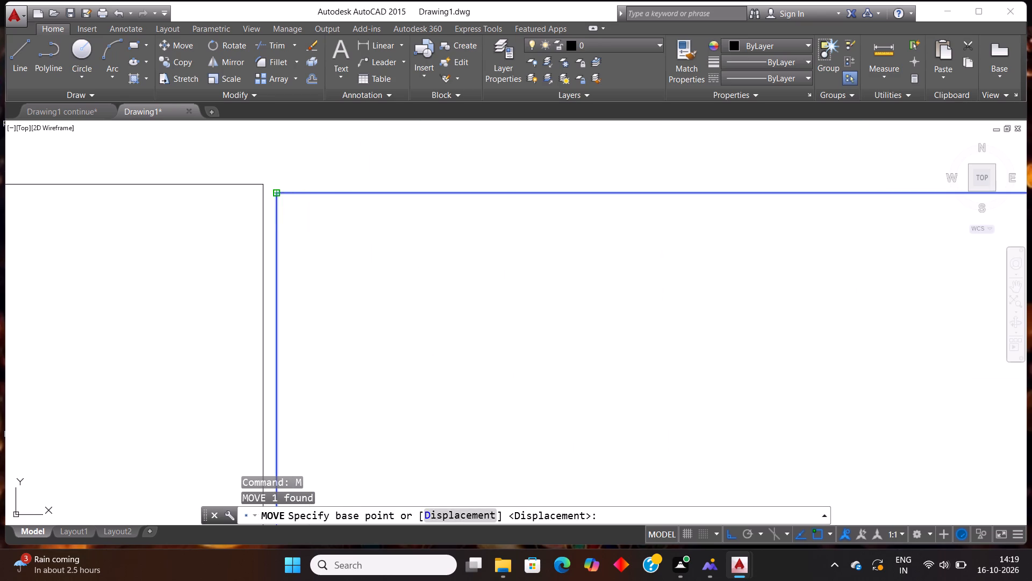
left_click(263, 188)
scroll(279, 192, "down", 7)
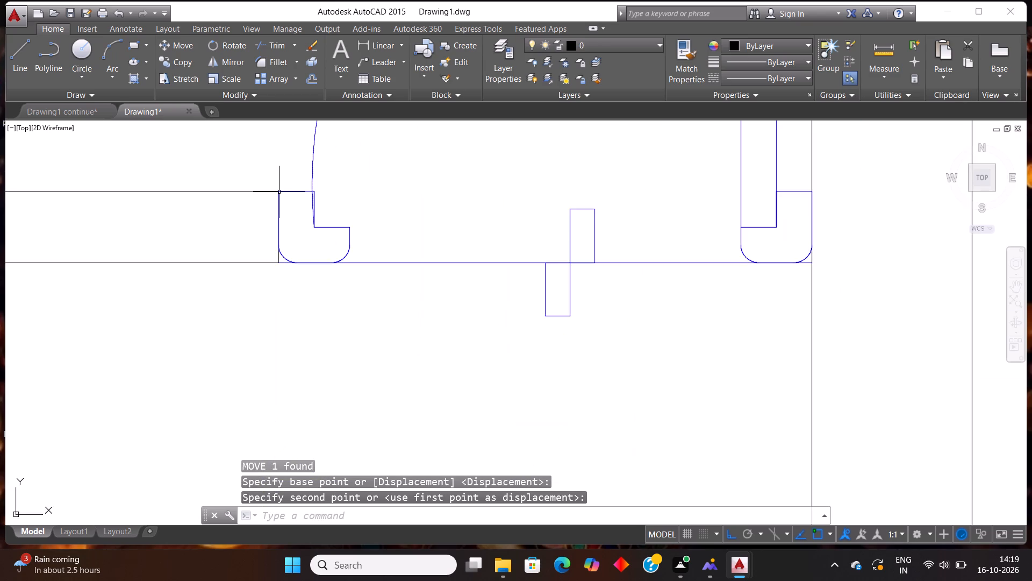
Rotate the spare blue D1 door outside the plan a quarter turn counterclockwise about the top of its leaf.
scroll(279, 192, "down", 6)
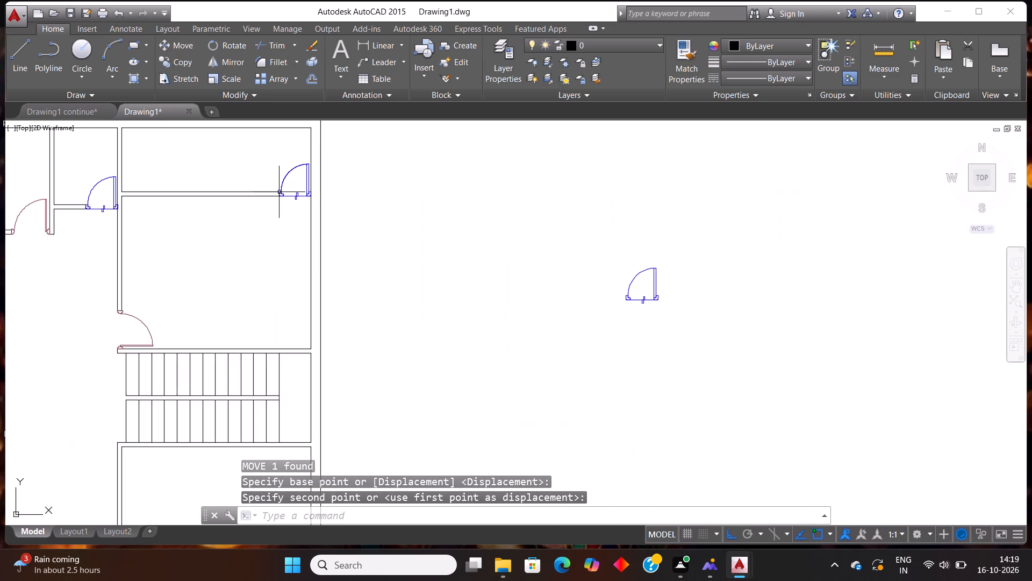
scroll(279, 192, "down", 2)
scroll(154, 189, "down", 1)
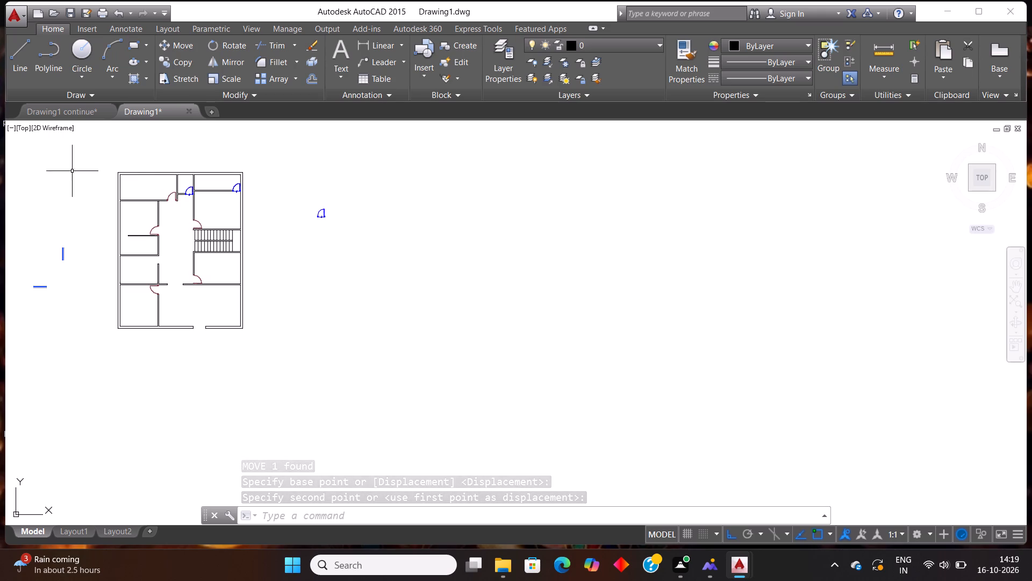
scroll(63, 196, "up", 2)
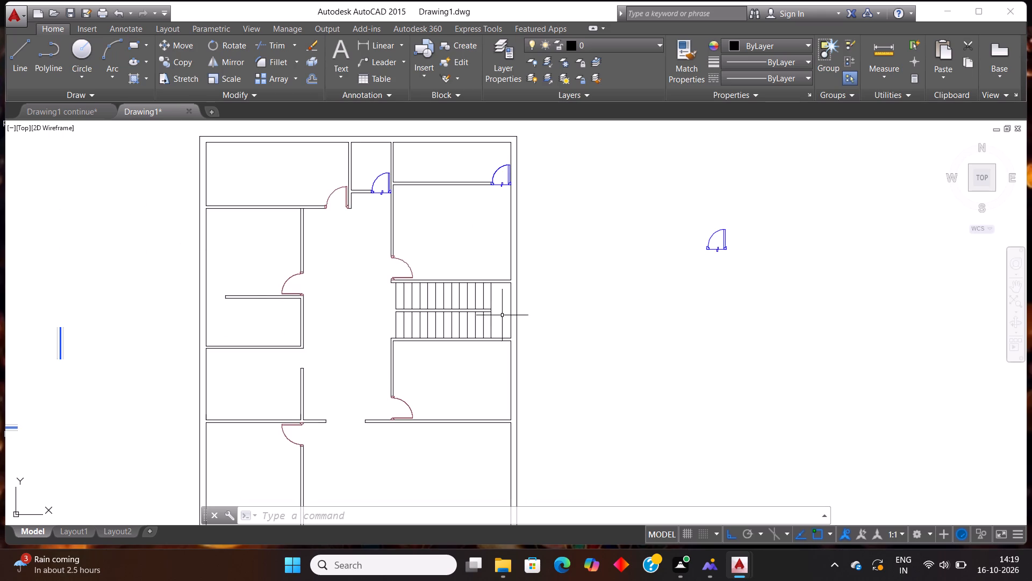
left_click(726, 278)
left_click(688, 225)
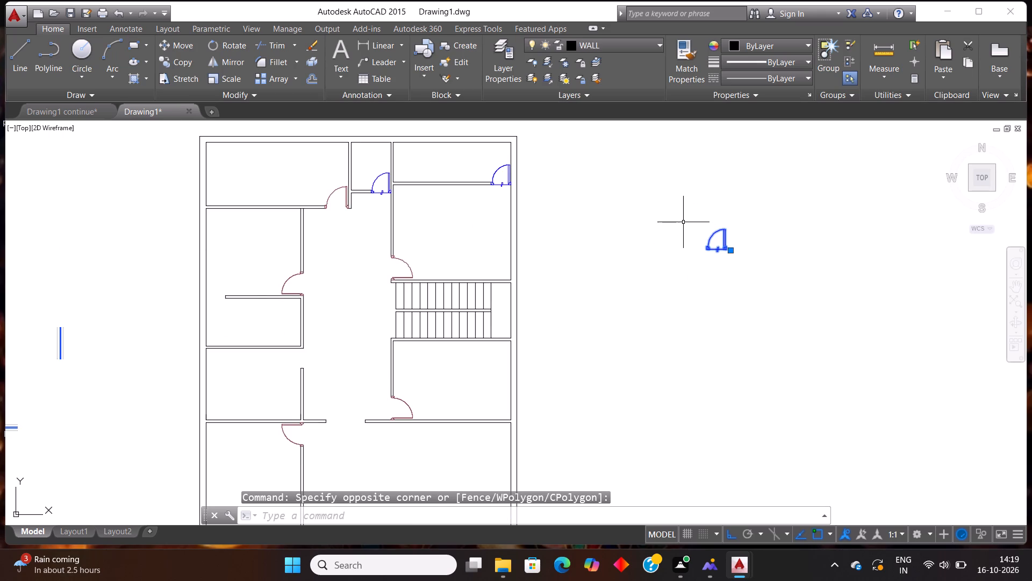
key("r")
key("o")
key("Return")
left_click(725, 230)
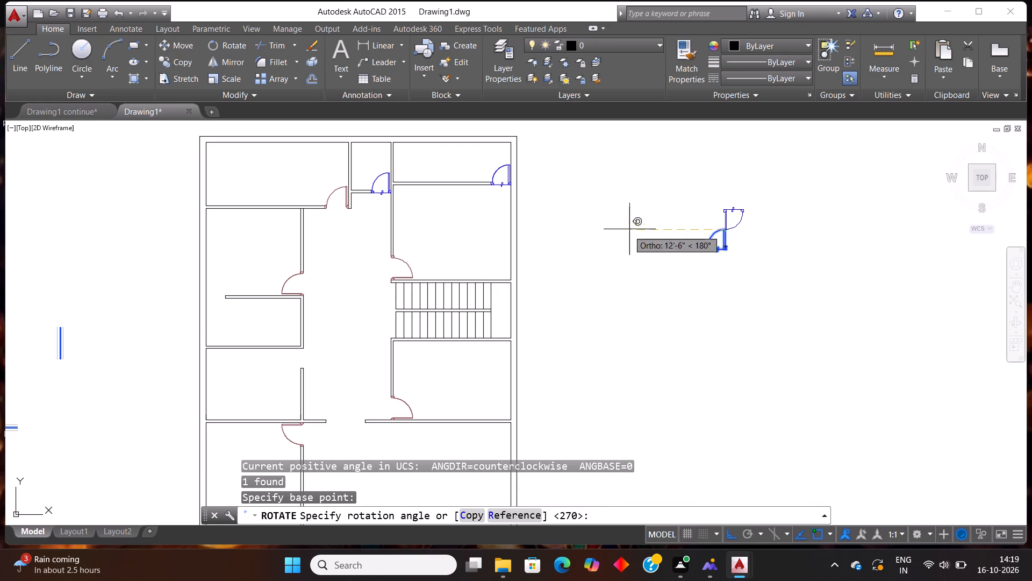
left_click(721, 208)
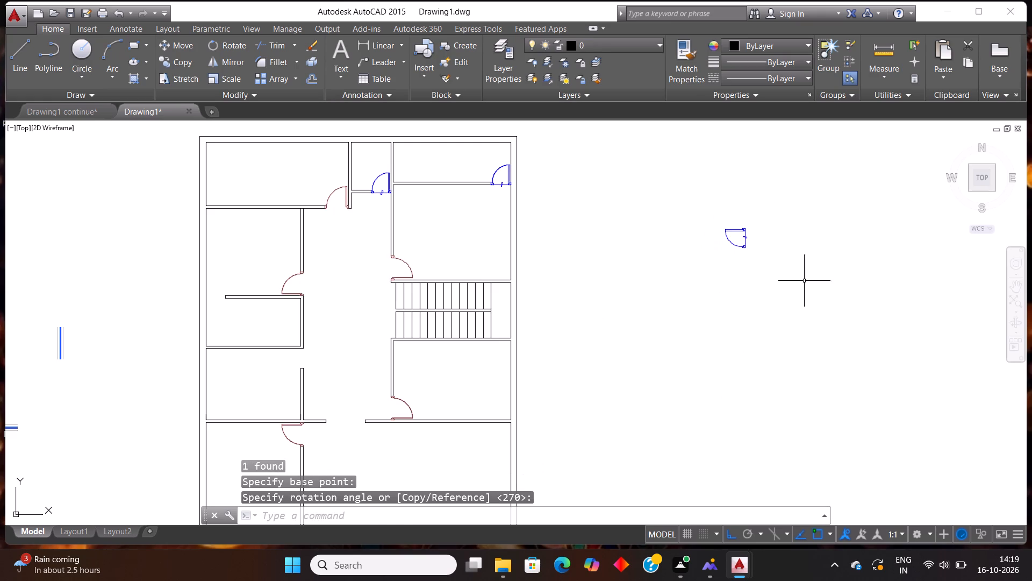
Move the rotated D1 door into the corridor-side opening of the left room directly above the bottom-left room.
left_click_drag(806, 292, 775, 264)
left_click(709, 201)
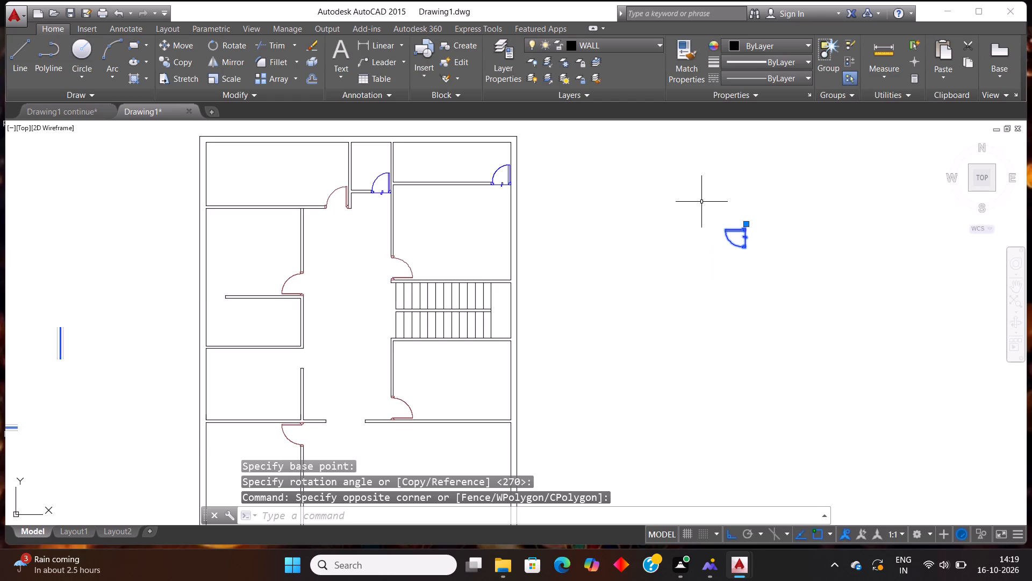
key("m")
key("Return")
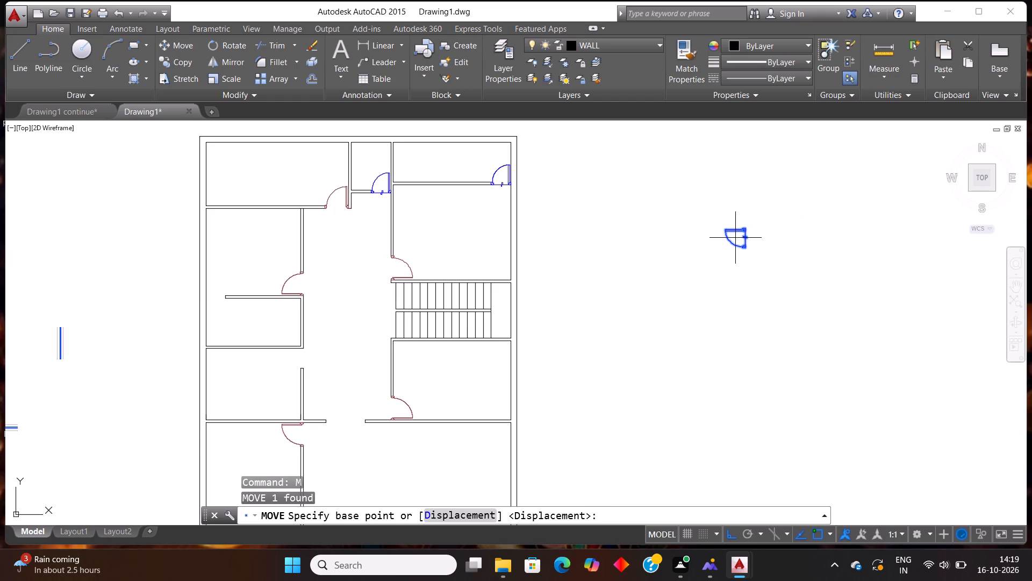
left_click(745, 244)
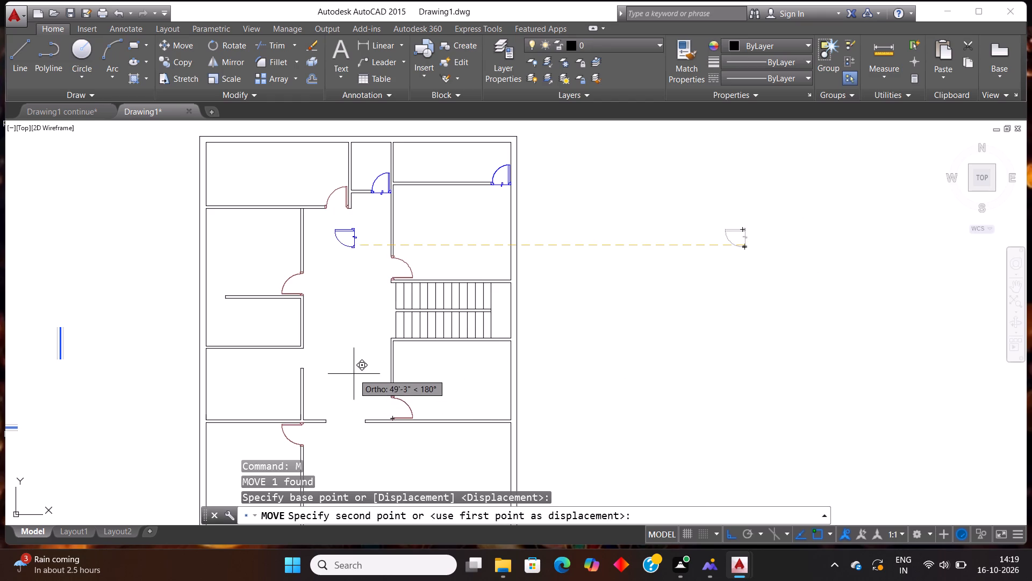
key("F8")
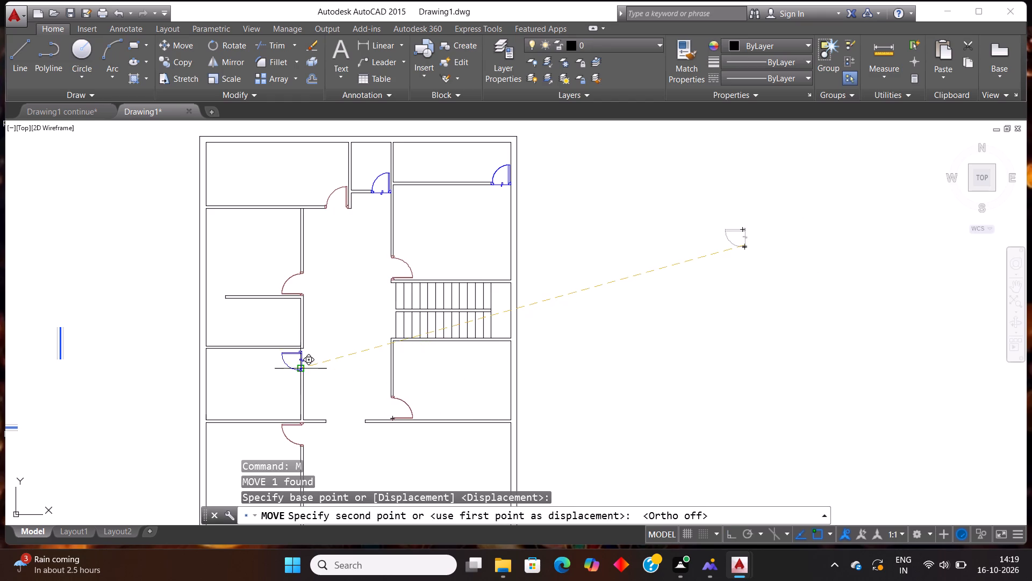
scroll(298, 364, "up", 4)
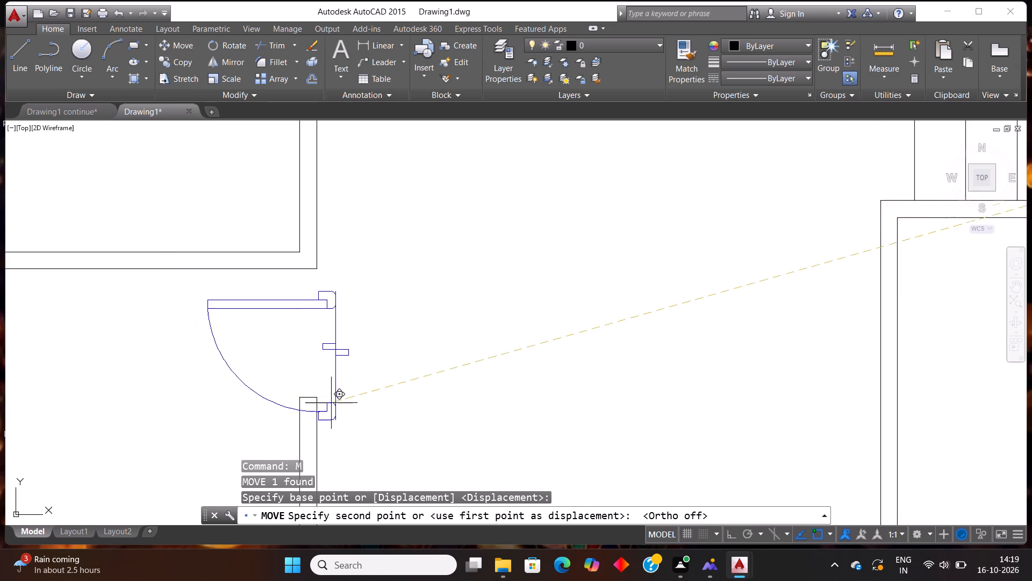
scroll(321, 366, "up", 1)
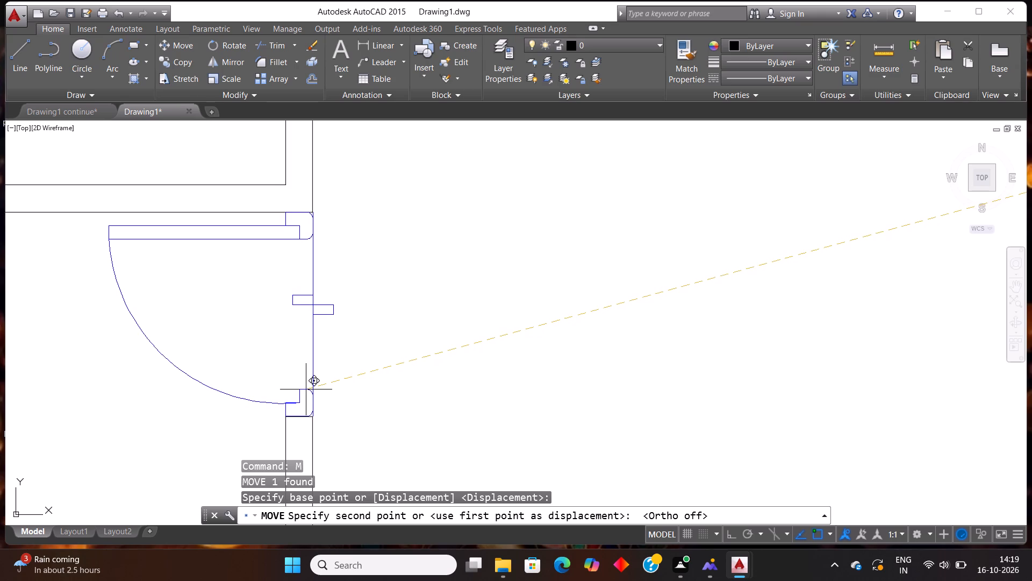
left_click(306, 389)
Nudge the placed D1 door so its upper frame corner coincides with the partition corner above the opening.
scroll(325, 386, "down", 1)
scroll(317, 389, "up", 3)
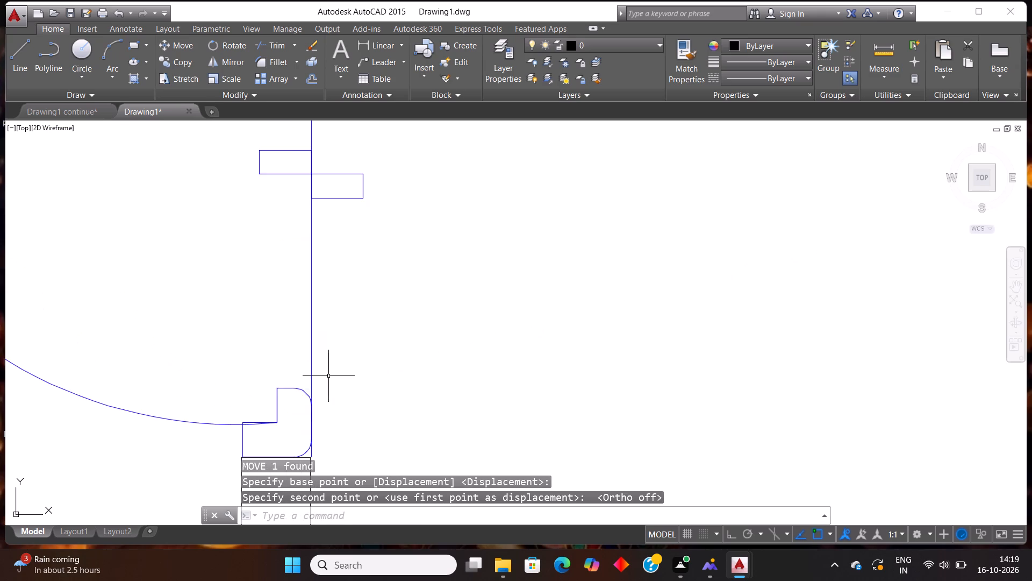
scroll(330, 375, "down", 1)
scroll(296, 426, "up", 4)
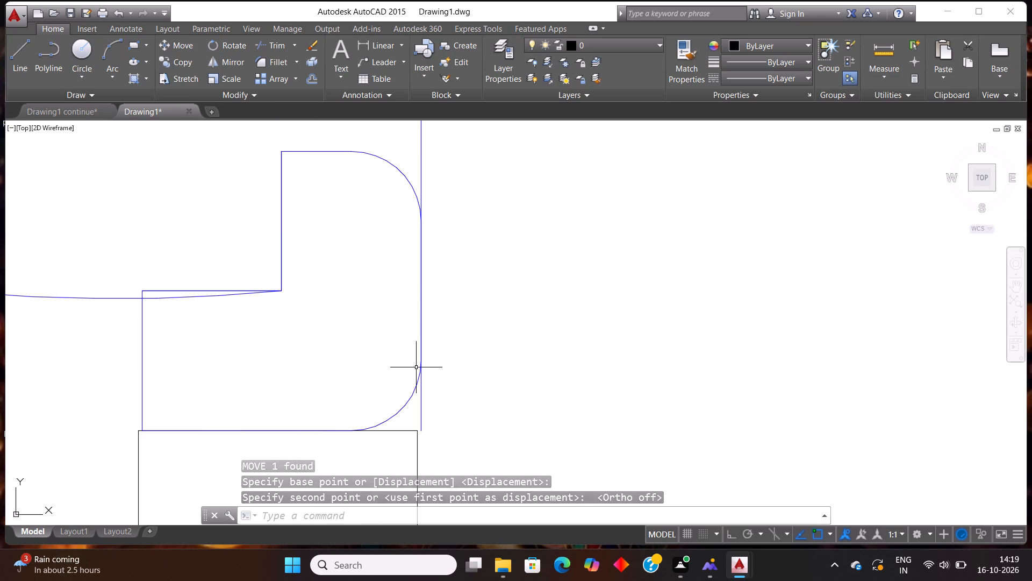
scroll(416, 367, "down", 2)
scroll(400, 160, "up", 1)
scroll(396, 238, "down", 6)
scroll(404, 170, "up", 2)
scroll(350, 269, "up", 2)
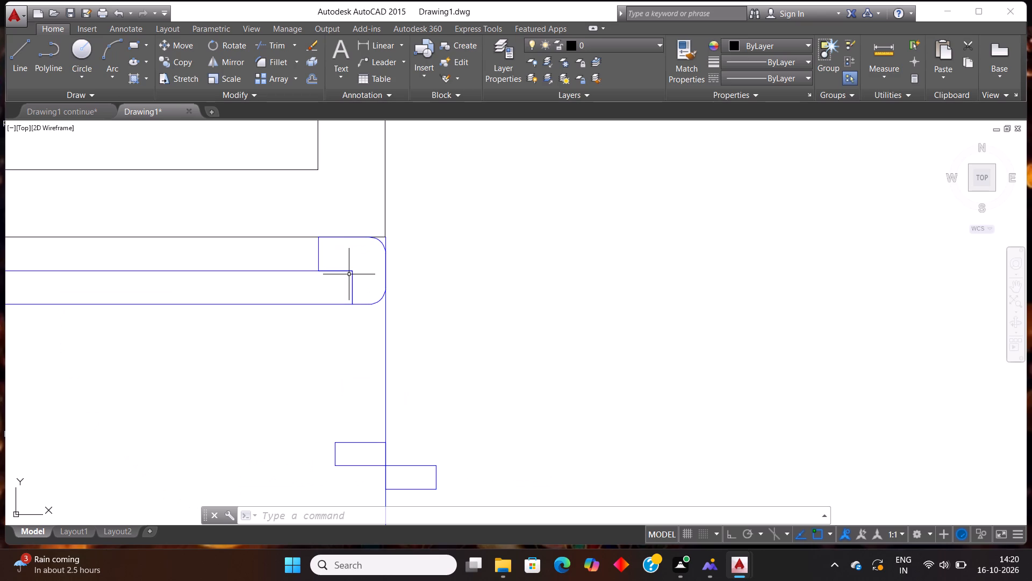
scroll(349, 274, "up", 1)
left_click(421, 239)
left_click(379, 246)
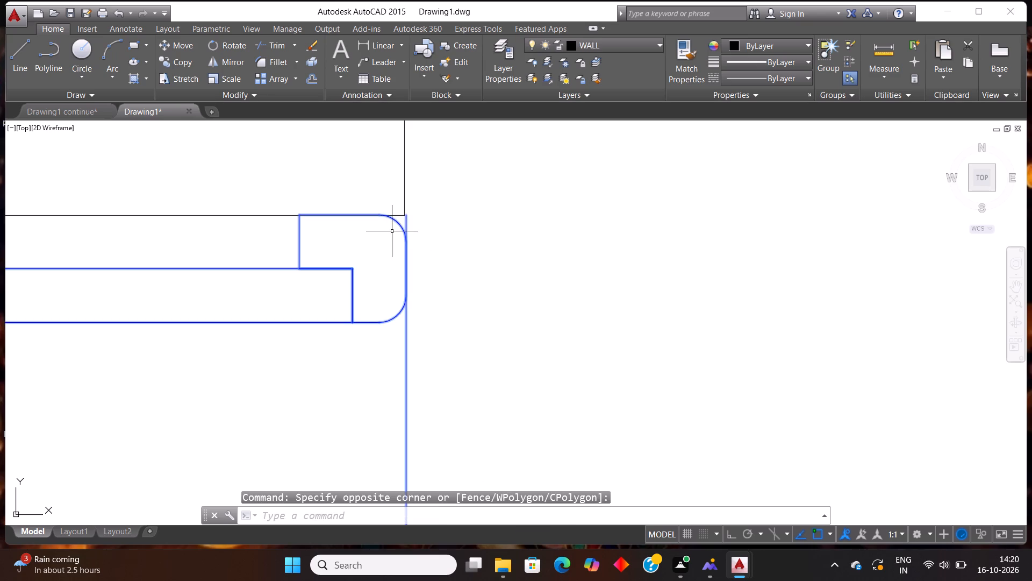
scroll(417, 217, "up", 2)
key("m")
key("Return")
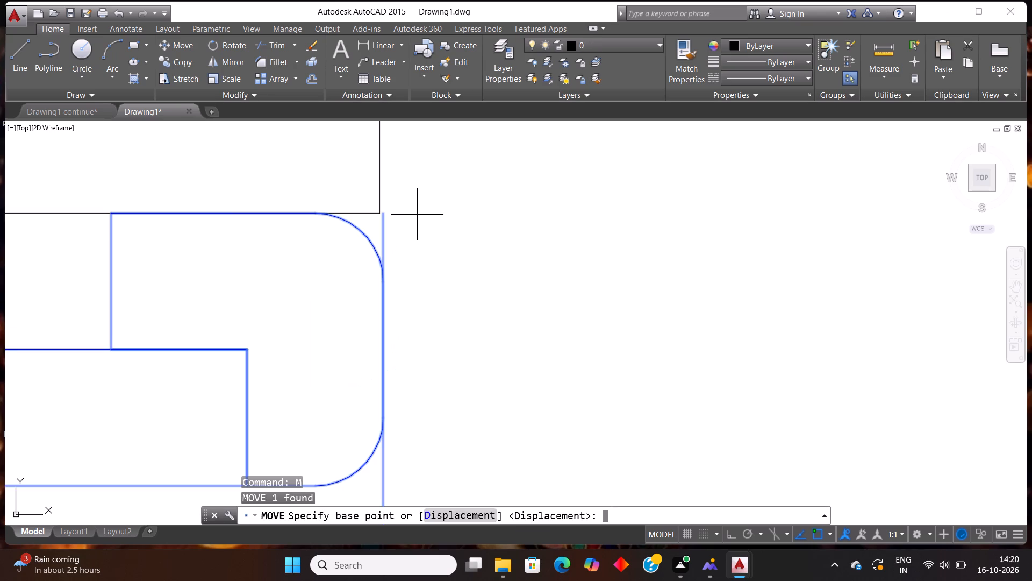
scroll(392, 208, "up", 3)
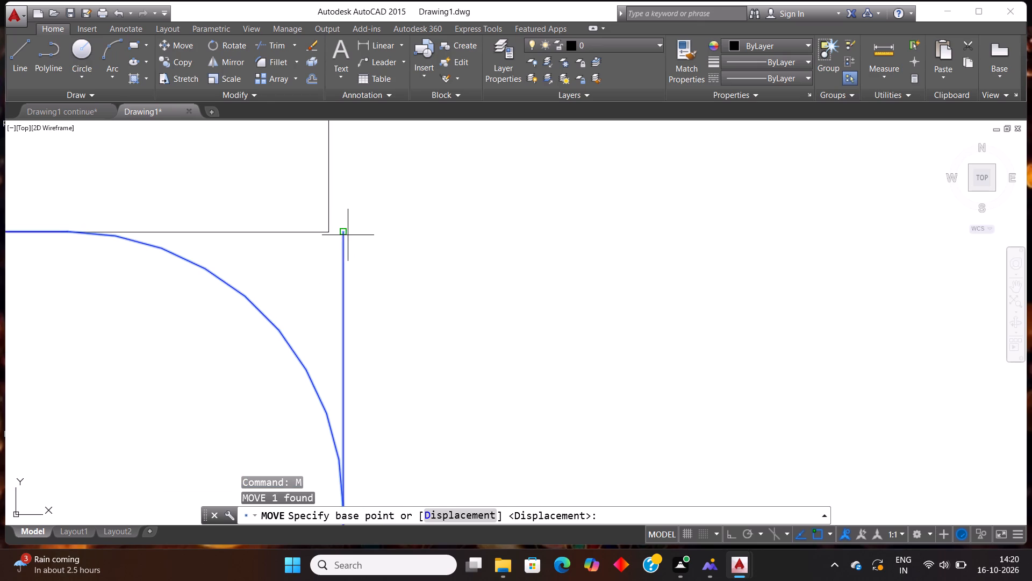
left_click(348, 235)
left_click(327, 235)
scroll(422, 225, "down", 2)
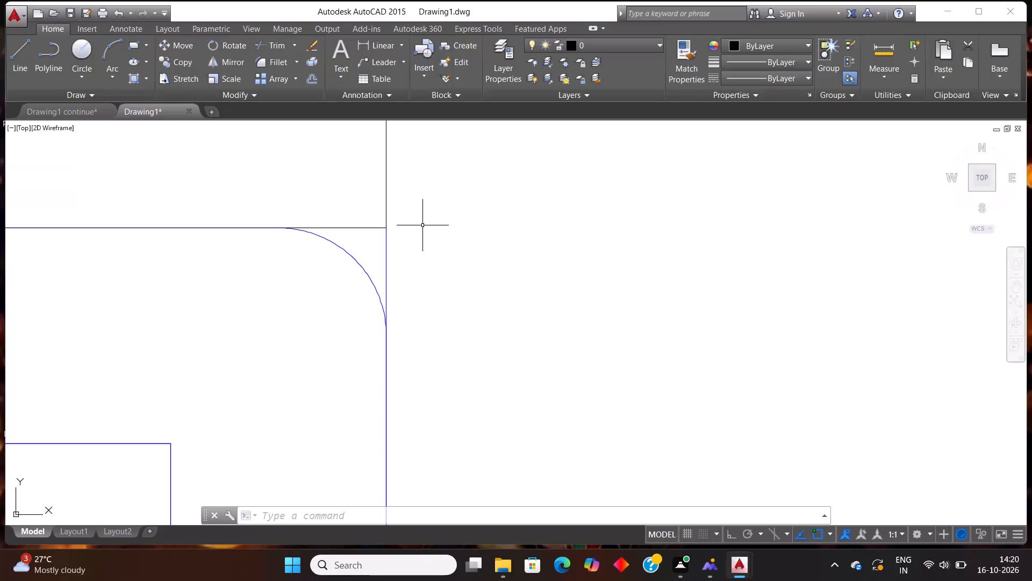
Mirror the small top-centre room's D1 door about a vertical line through its leaf's top, keeping the original.
scroll(467, 173, "down", 2)
scroll(396, 224, "down", 7)
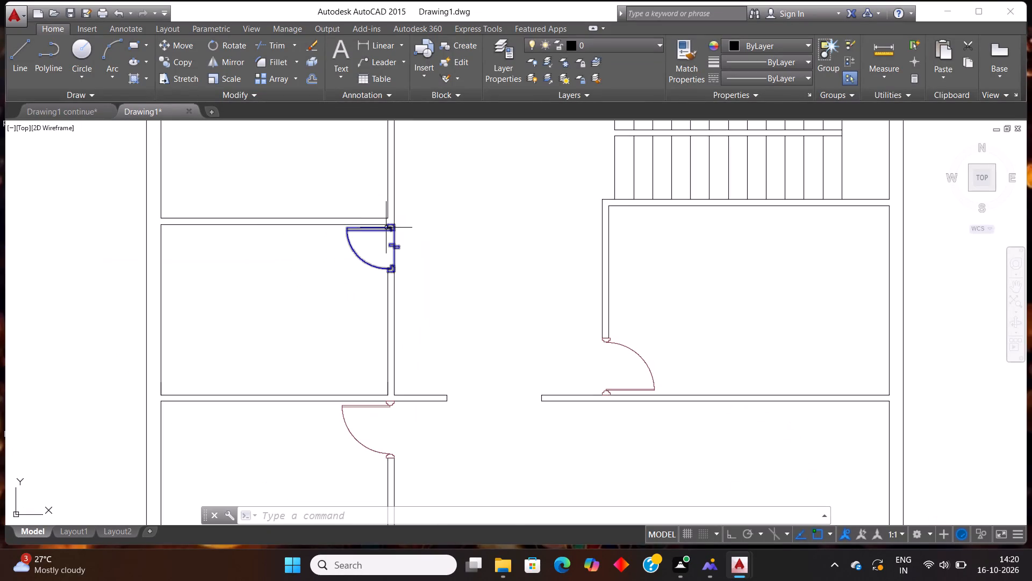
scroll(364, 272, "down", 3)
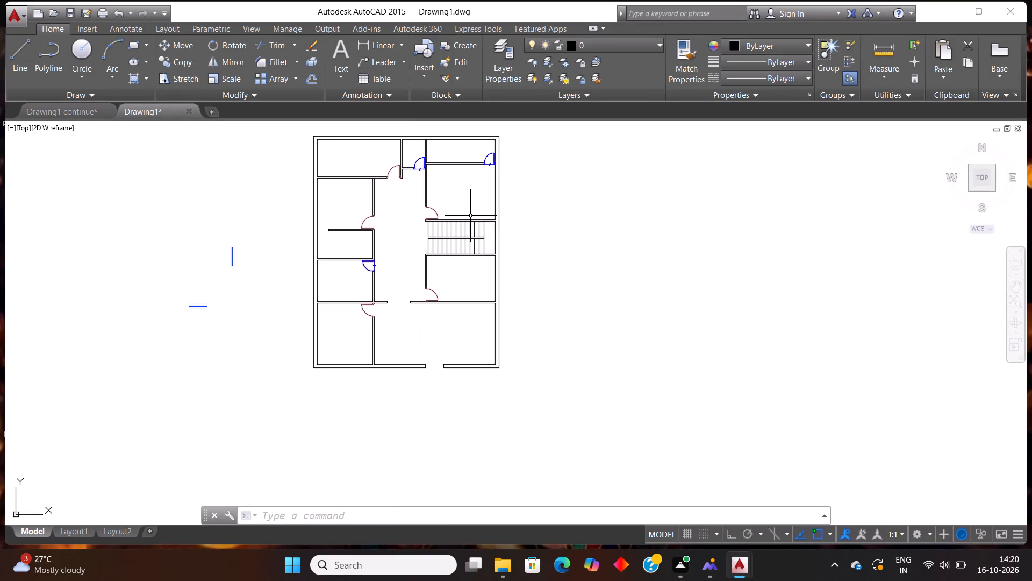
scroll(345, 243, "up", 1)
scroll(345, 243, "down", 1)
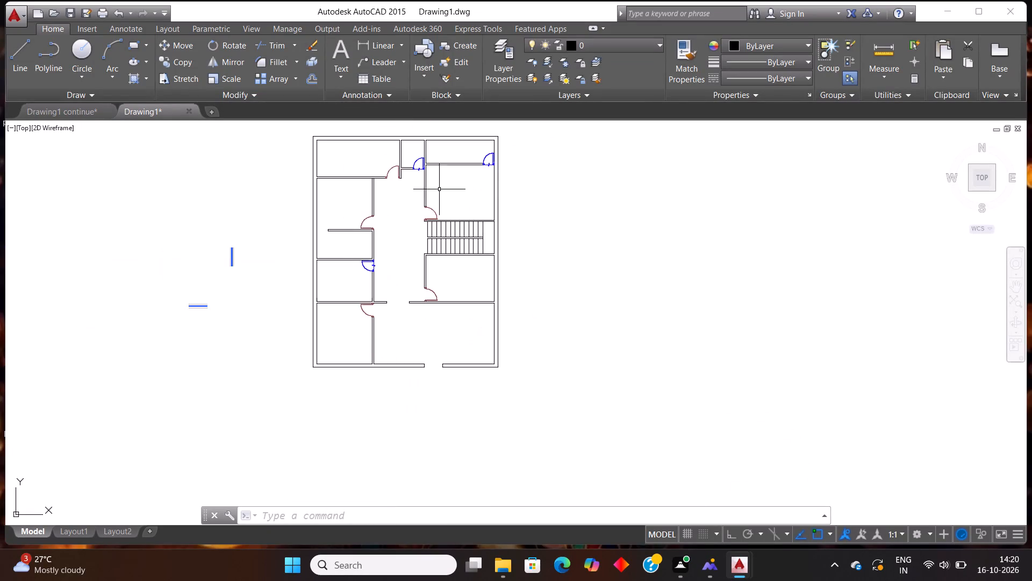
scroll(486, 152, "up", 1)
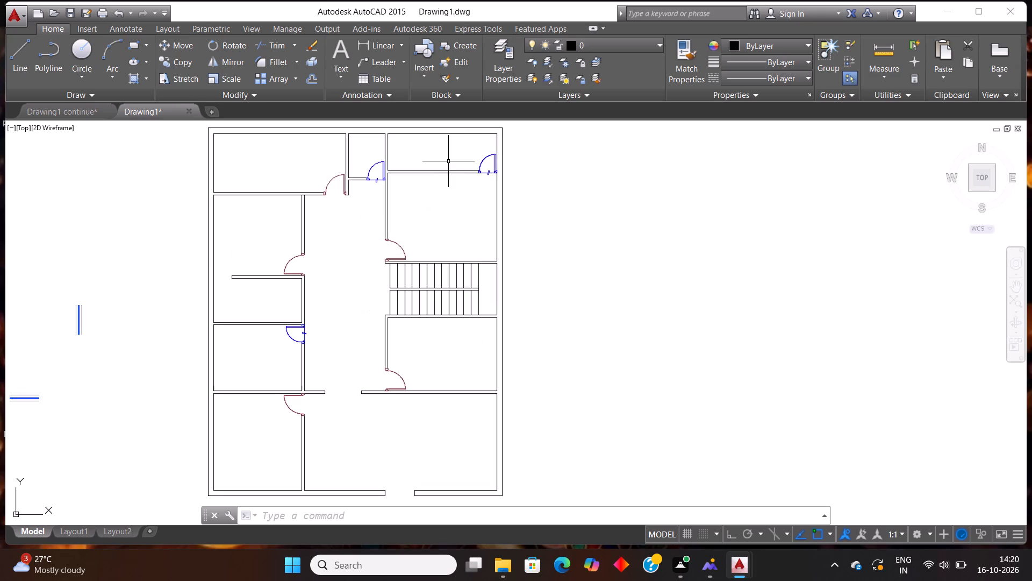
left_click(375, 171)
left_click(365, 161)
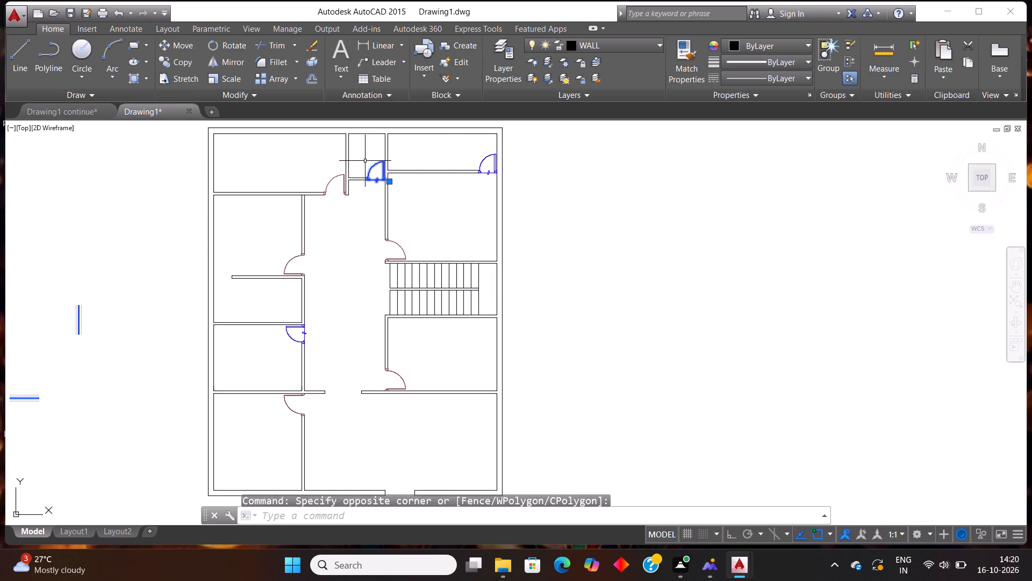
type("mi")
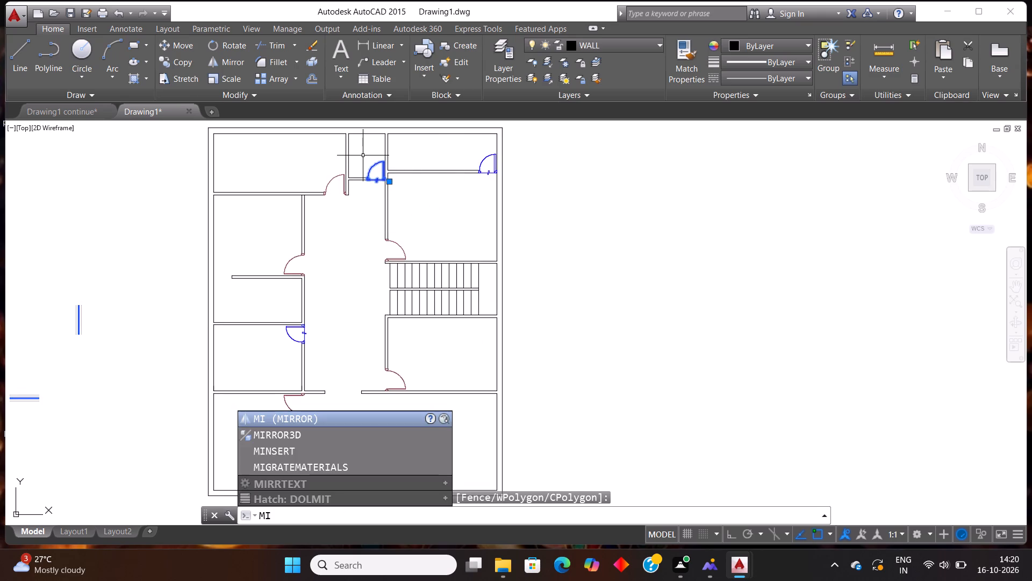
key("Return")
scroll(374, 153, "up", 2)
left_click(390, 174)
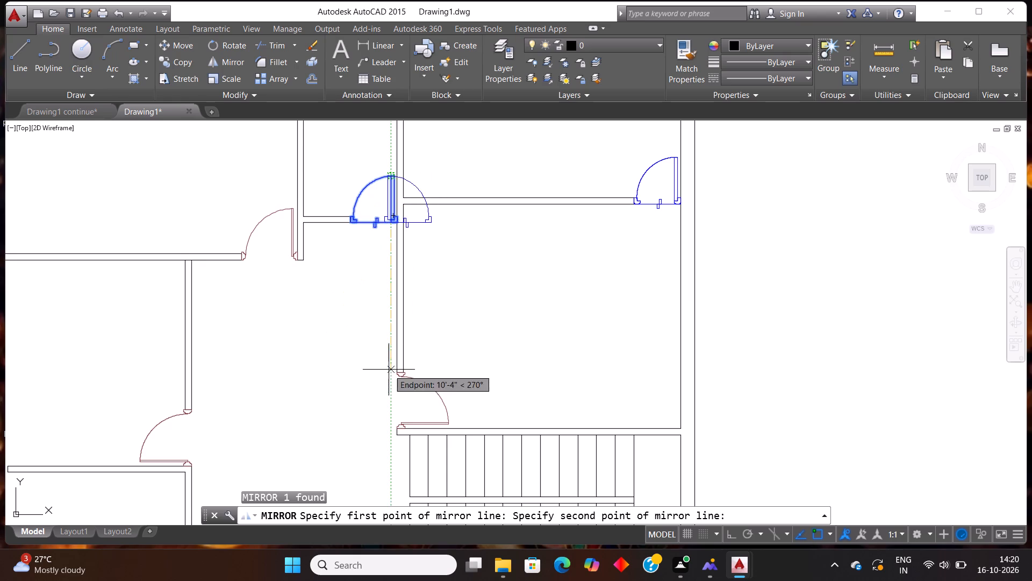
key("F8")
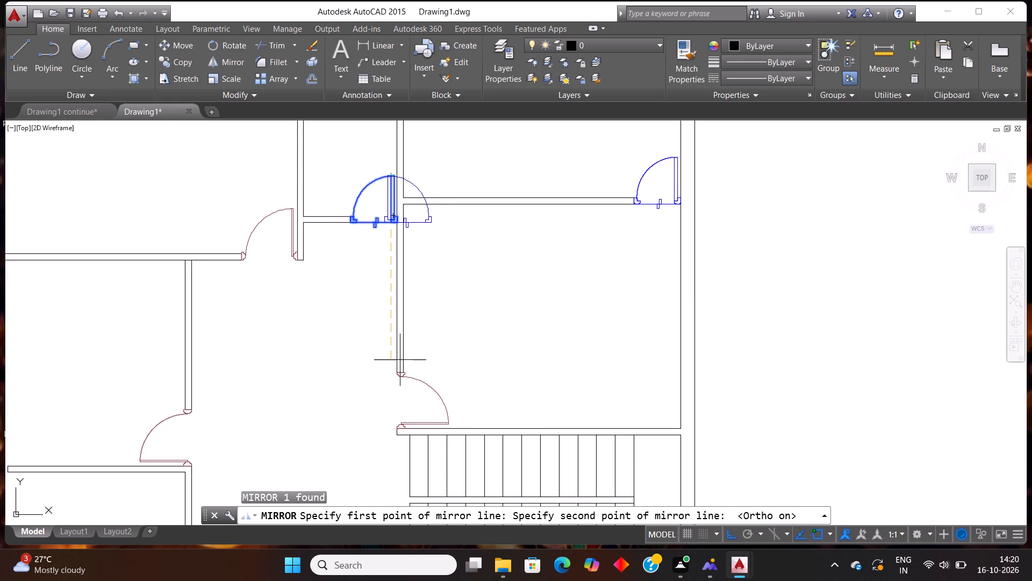
left_click(376, 362)
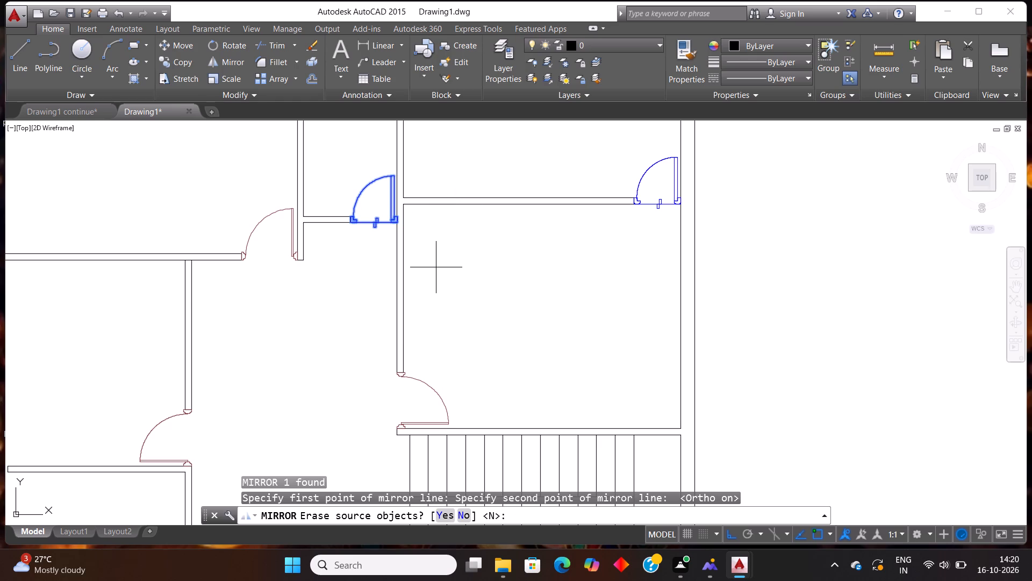
key("n")
key("Return")
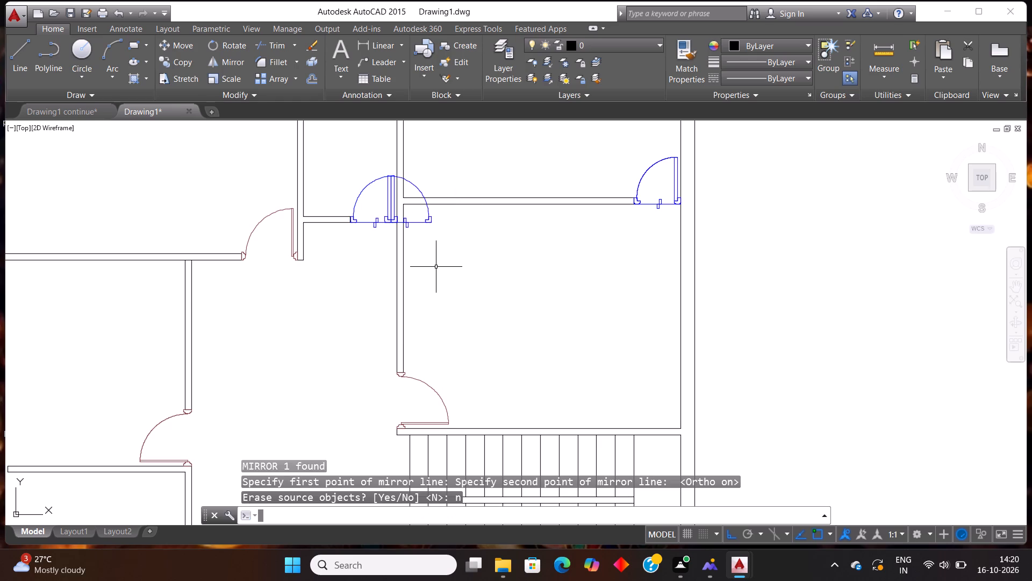
Copy the mirrored D1 door and paste it into the opening beside the outer wall, in the partition below the second left-hand room.
left_click(446, 230)
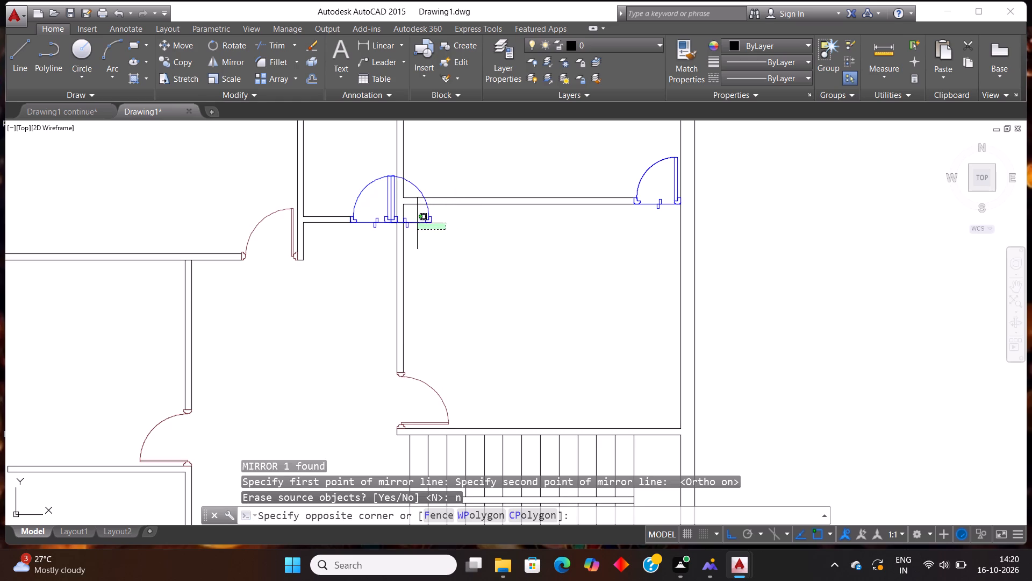
left_click(417, 216)
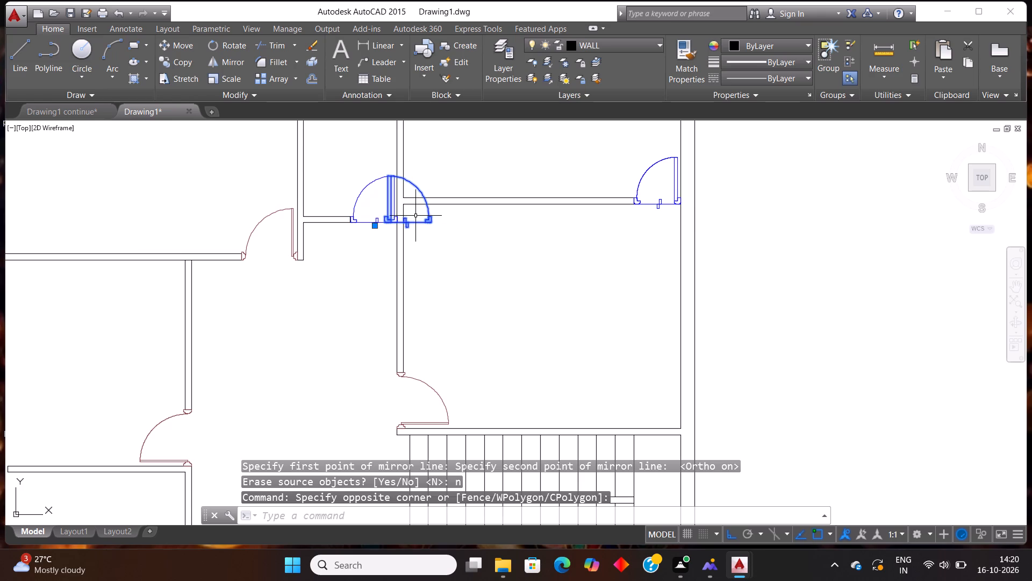
key("ctrl+c")
key("ctrl+v")
scroll(312, 312, "down", 4)
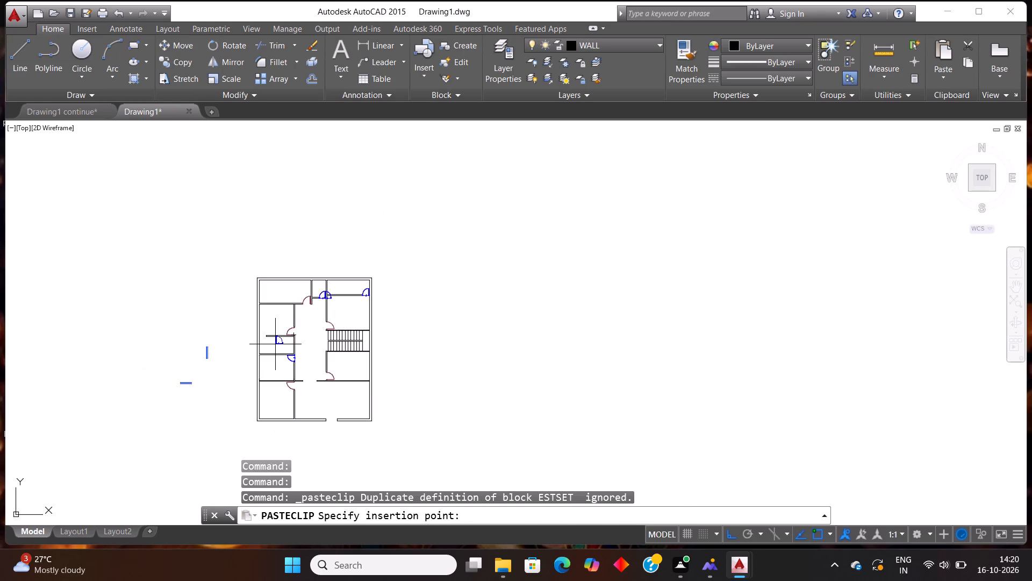
scroll(264, 353, "up", 5)
scroll(218, 283, "up", 2)
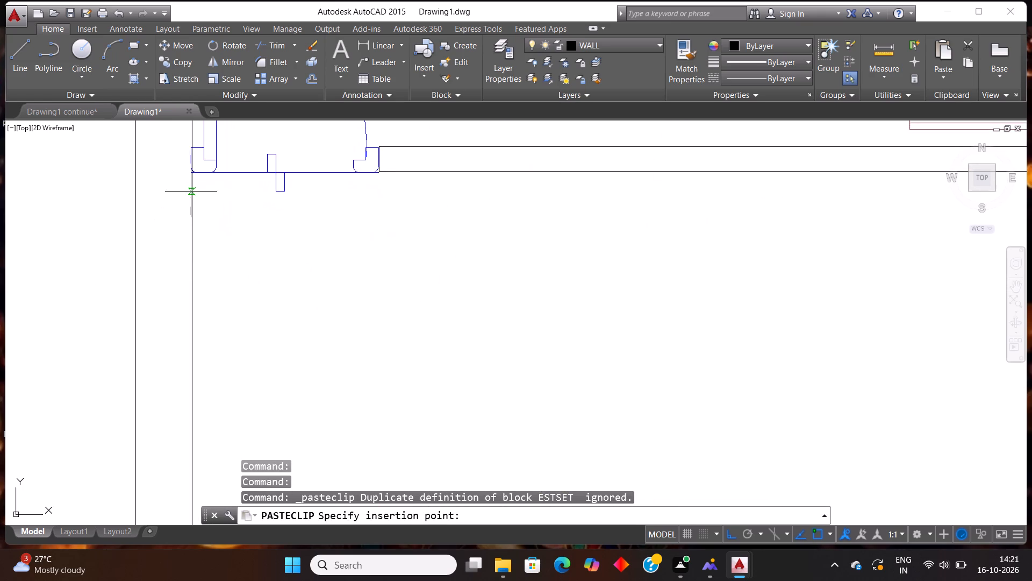
left_click(193, 192)
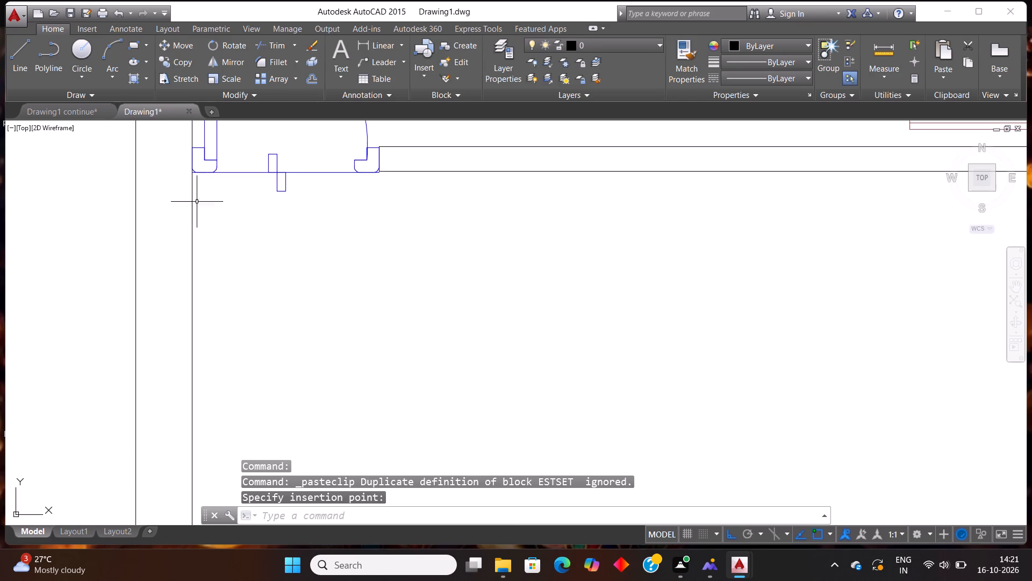
Delete the leftover mirrored D1 door overlapping the wall beside the small top-centre room.
scroll(253, 257, "down", 6)
scroll(329, 186, "up", 1)
scroll(402, 182, "up", 2)
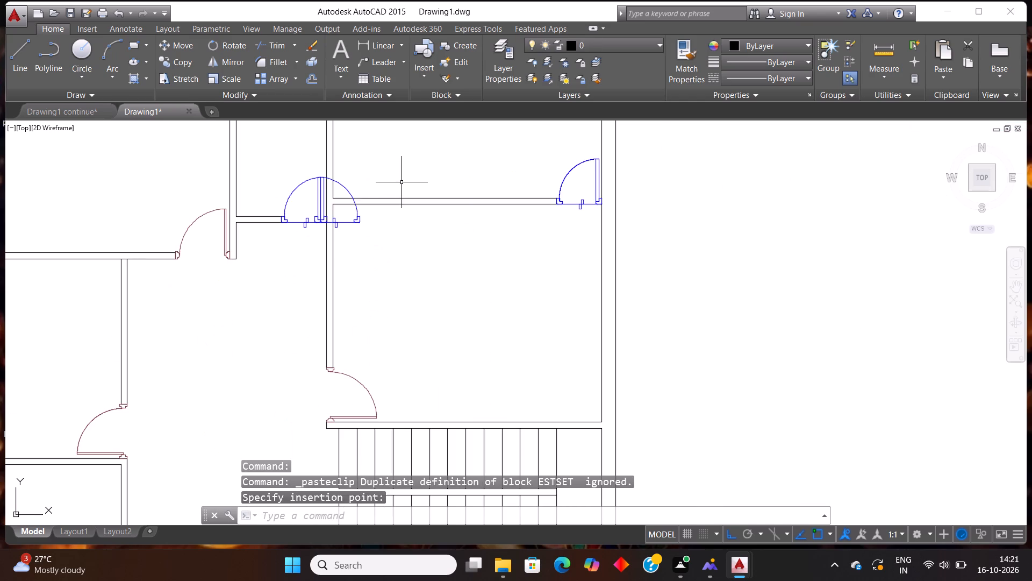
left_click(362, 239)
left_click(350, 221)
key("Delete")
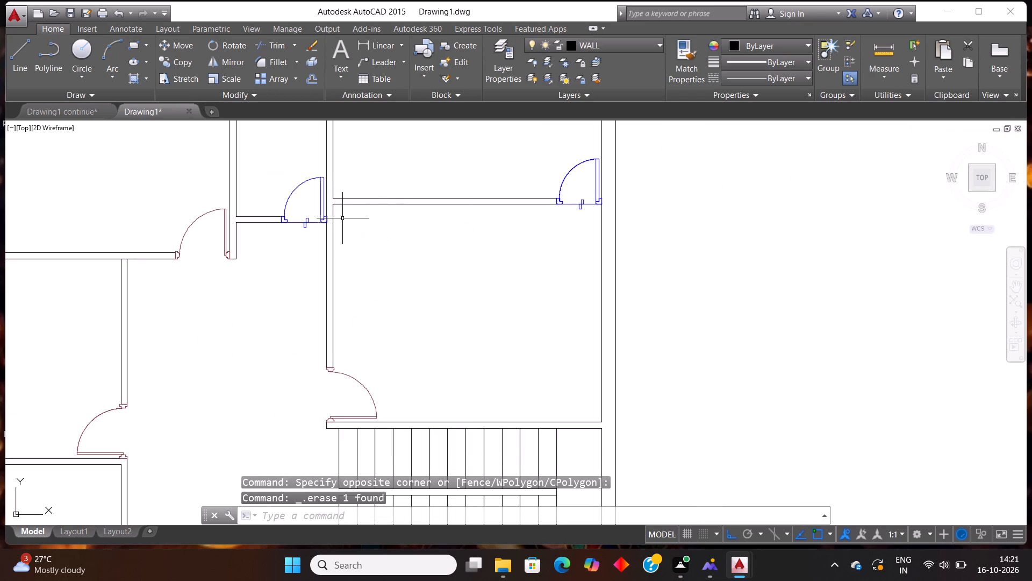
Move the pasted left-side D1 door so its lower frame corner coincides with the partition's lower corner at the opening.
scroll(342, 218, "down", 4)
scroll(255, 247, "up", 3)
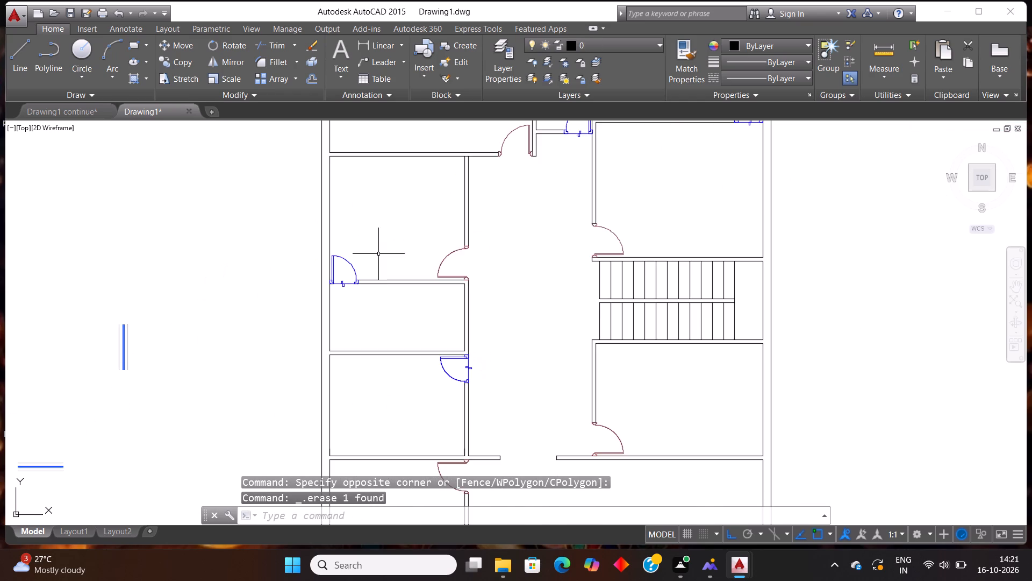
scroll(383, 266, "up", 3)
scroll(235, 334, "up", 2)
scroll(291, 384, "up", 1)
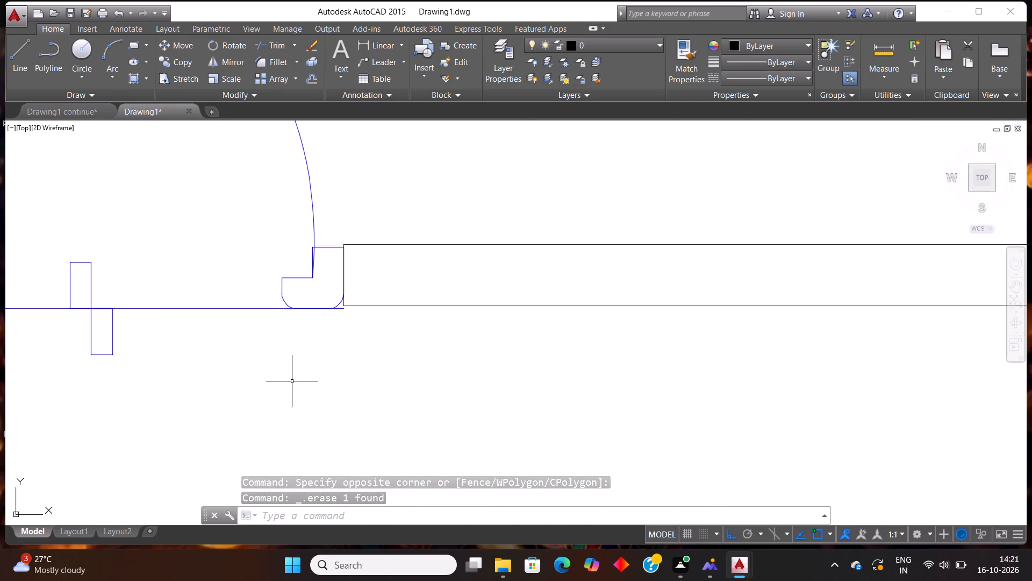
scroll(292, 381, "up", 1)
left_click(330, 330)
left_click(284, 244)
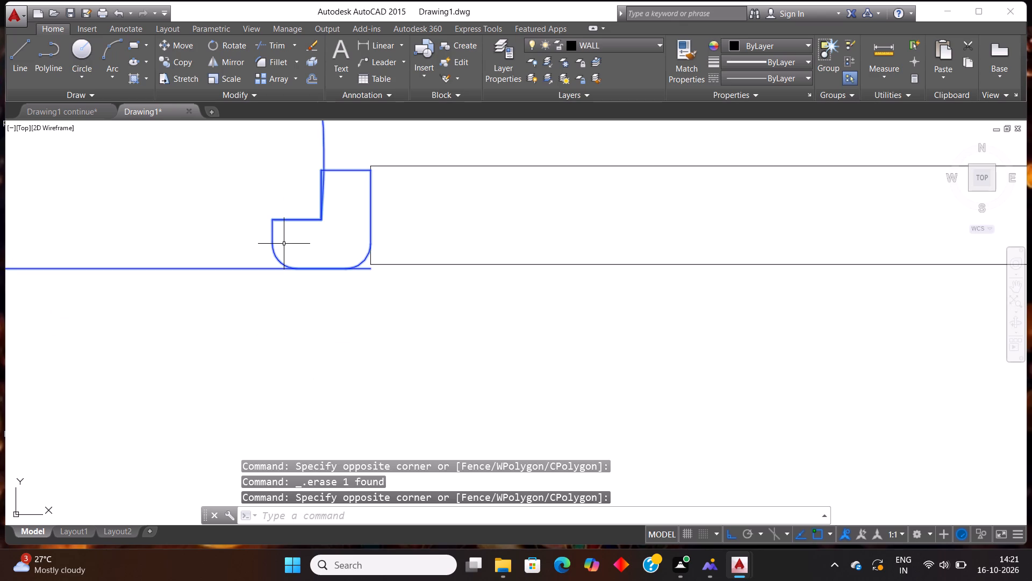
key("m")
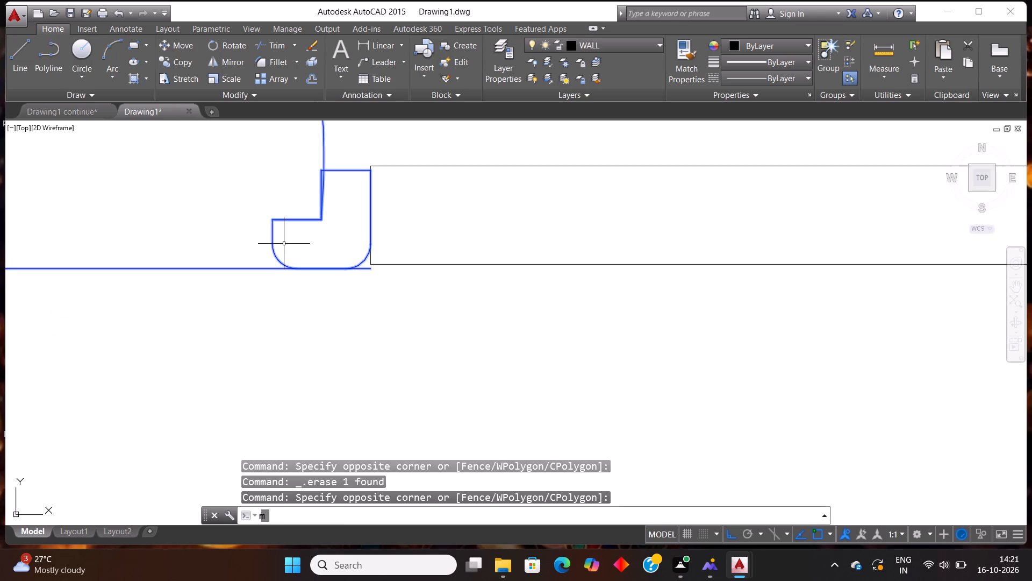
key("Return")
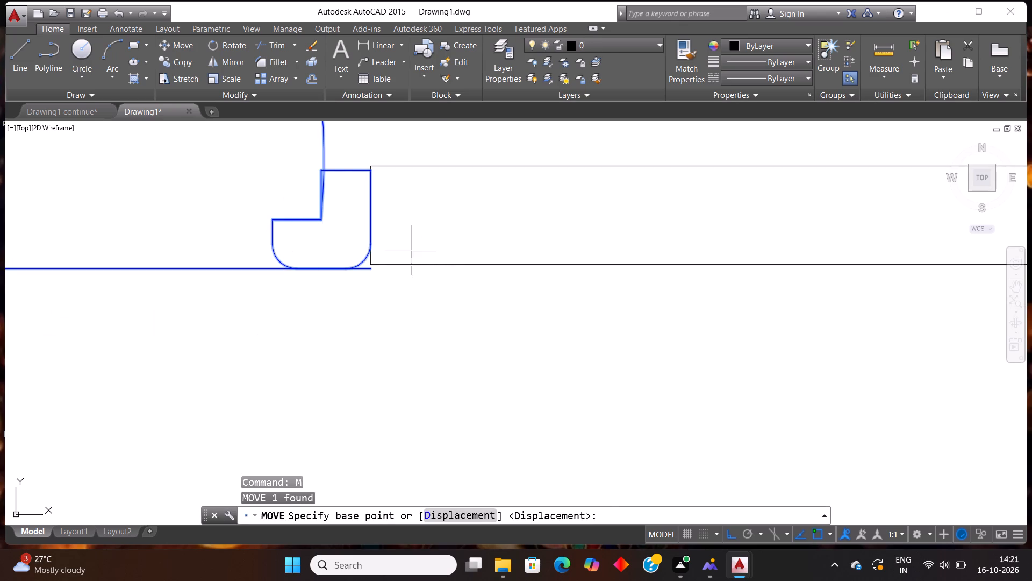
scroll(407, 248, "up", 1)
left_click(349, 281)
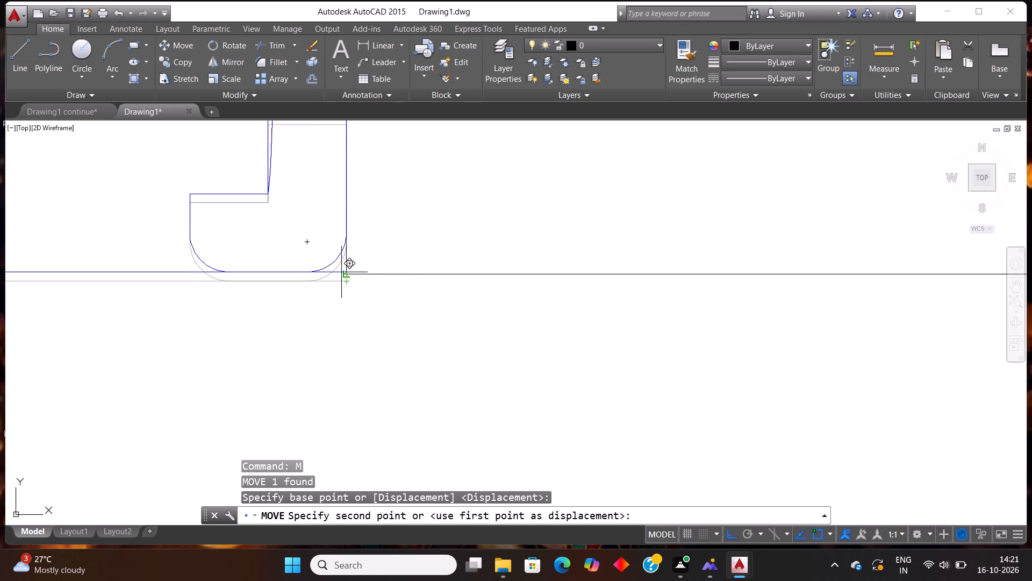
left_click(347, 275)
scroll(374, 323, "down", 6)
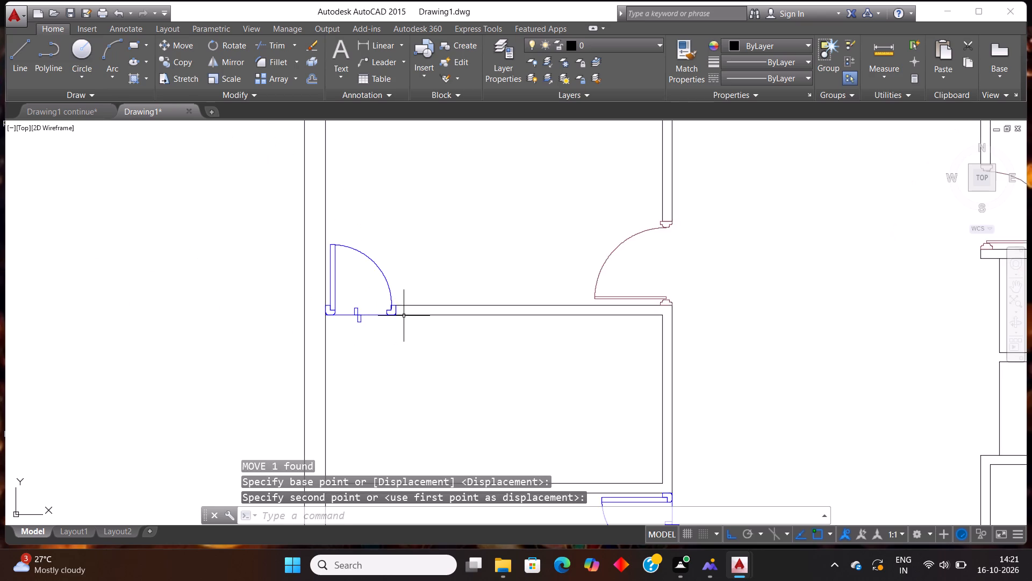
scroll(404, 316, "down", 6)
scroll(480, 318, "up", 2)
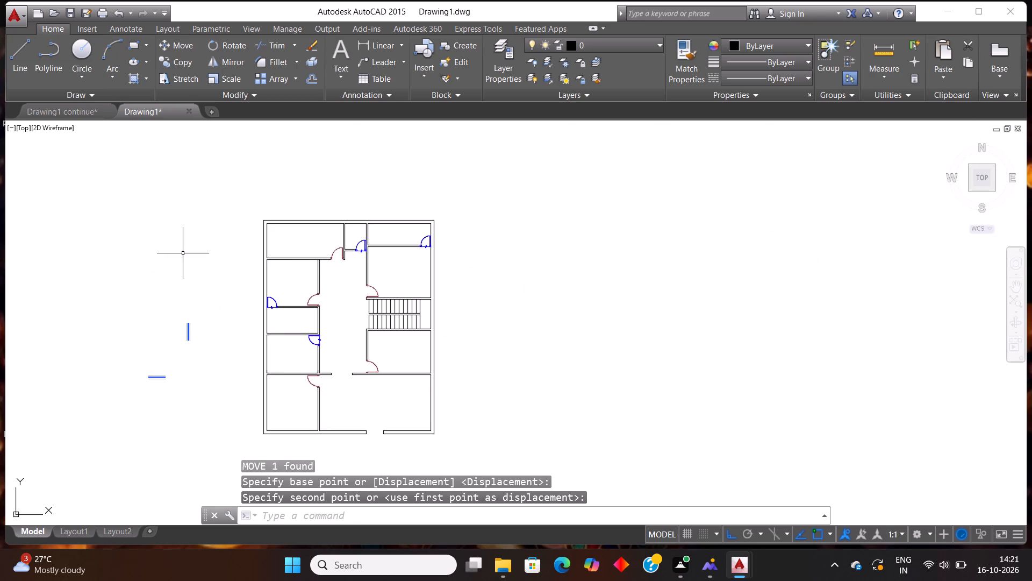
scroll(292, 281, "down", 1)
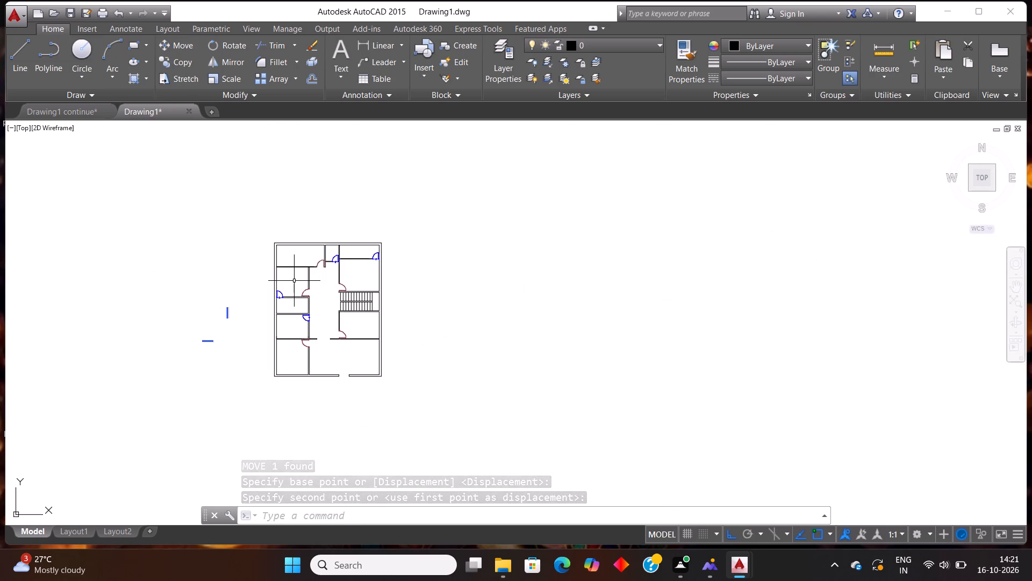
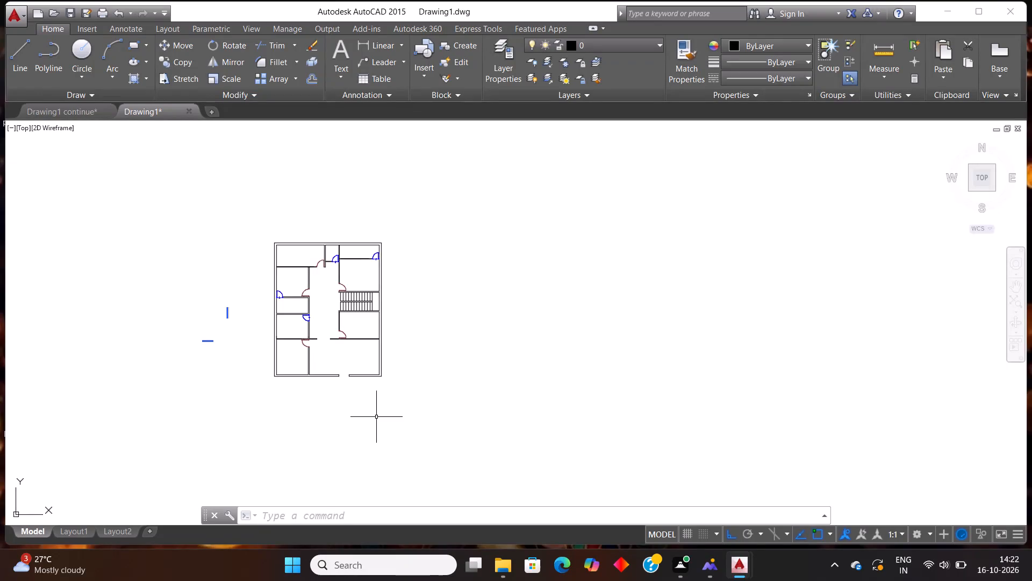
Draw a short vertical line across the top outer wall of the top-left room and offset it 4' to the right.
scroll(285, 309, "up", 2)
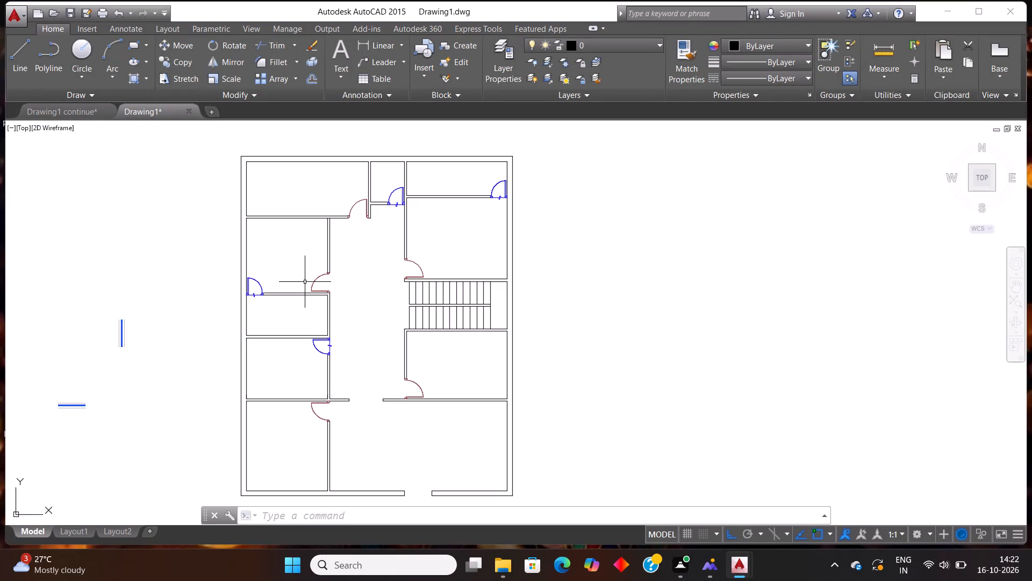
scroll(312, 169, "down", 1)
scroll(303, 146, "up", 2)
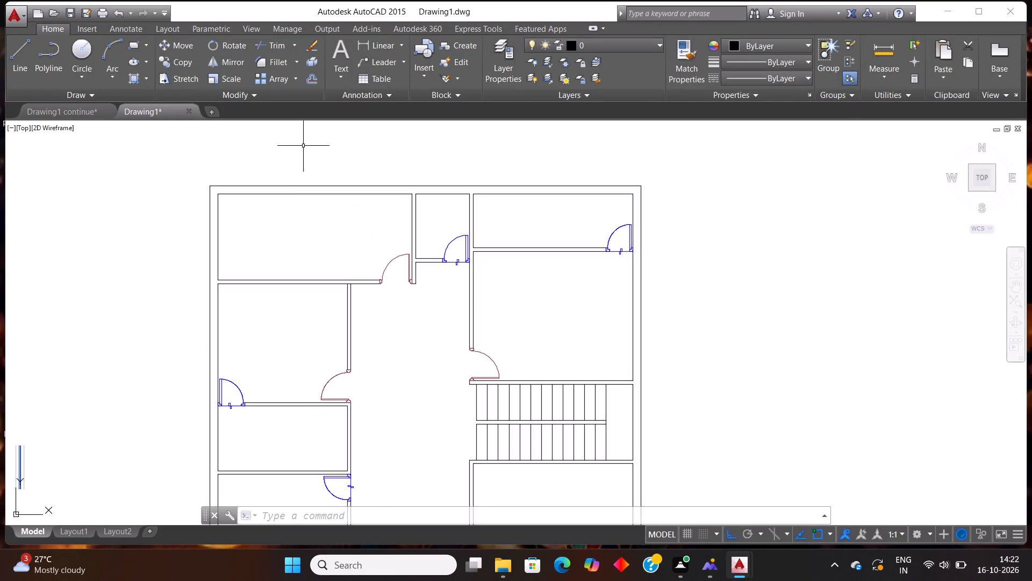
scroll(289, 181, "up", 2)
key("l")
key("Return")
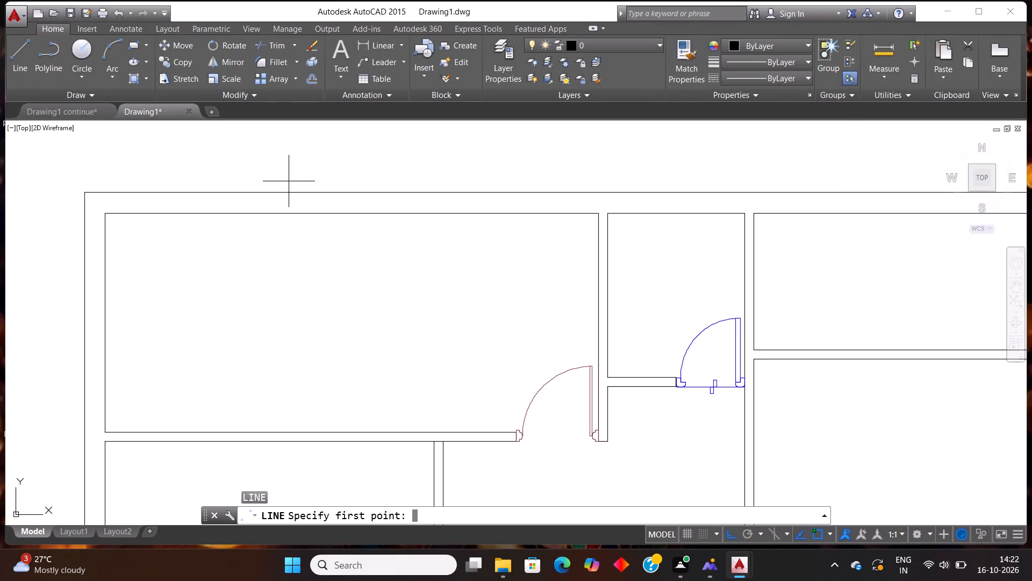
left_click(234, 232)
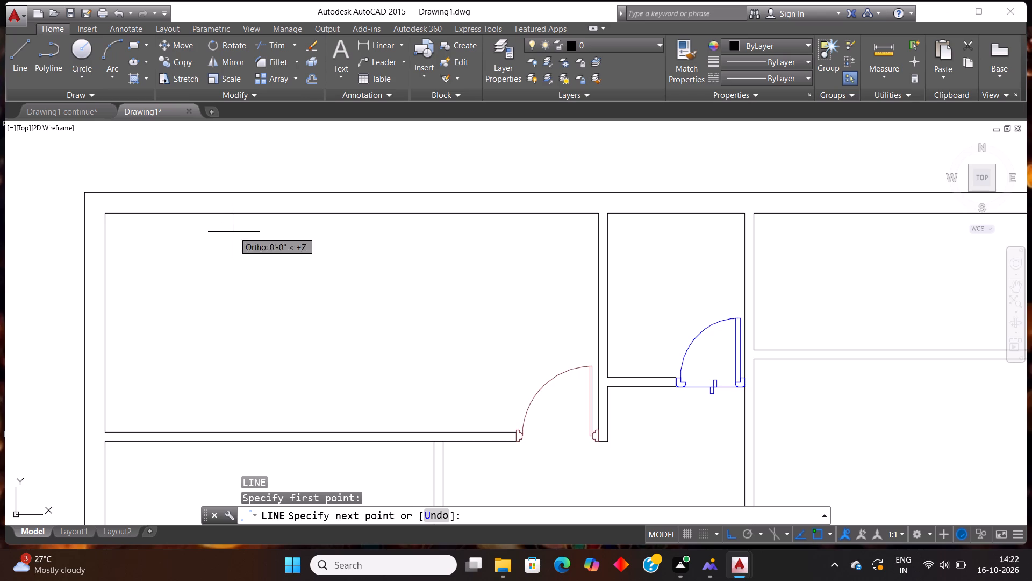
left_click(229, 156)
key("Escape")
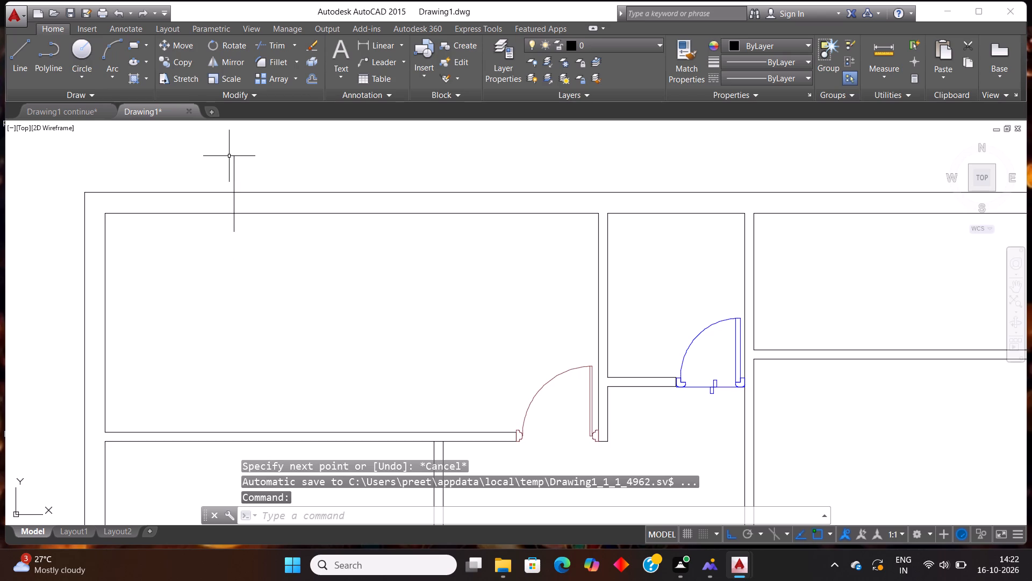
type("off")
key("Return")
type("4'")
key("Return")
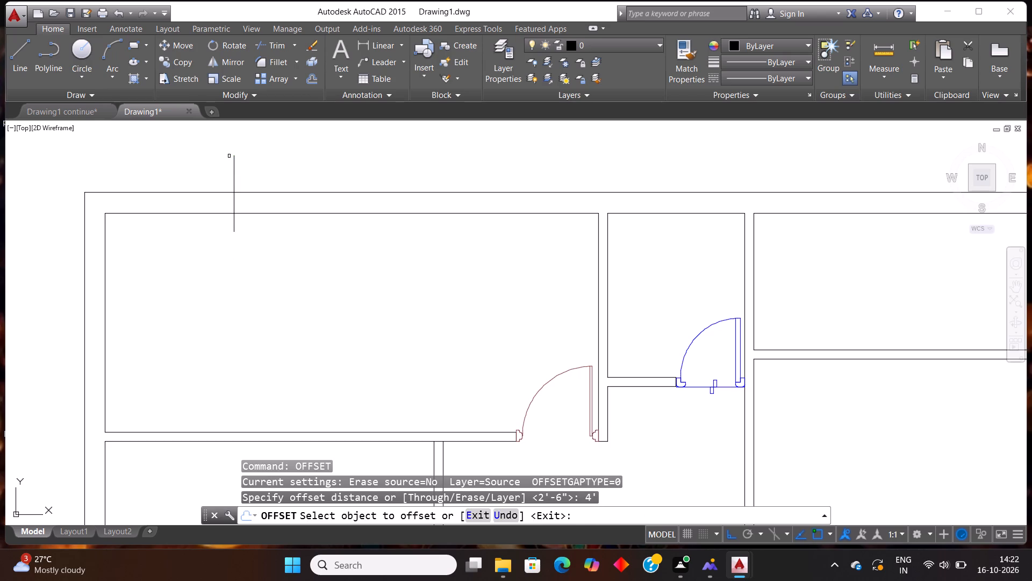
left_click(233, 159)
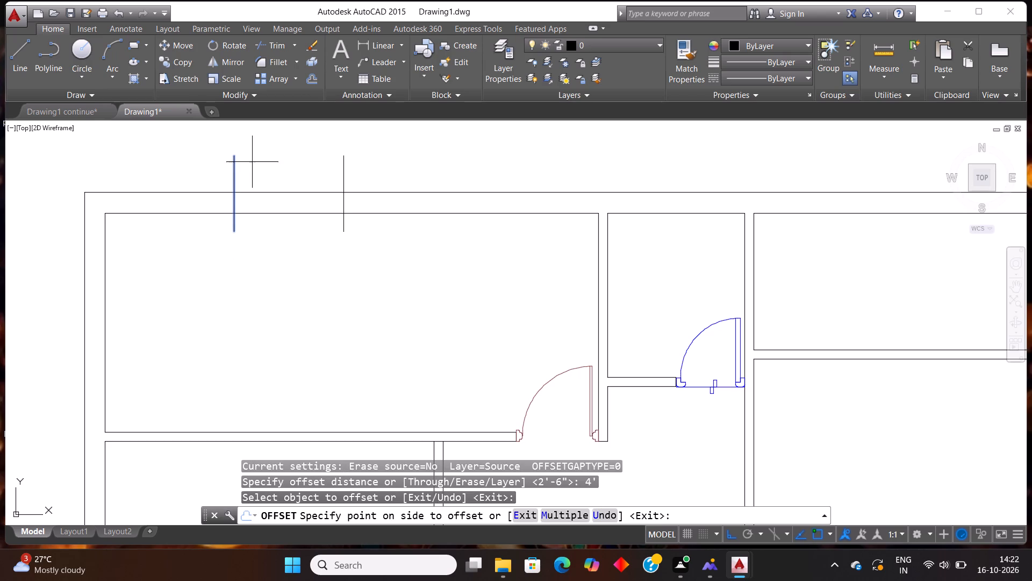
left_click(483, 174)
key("Escape")
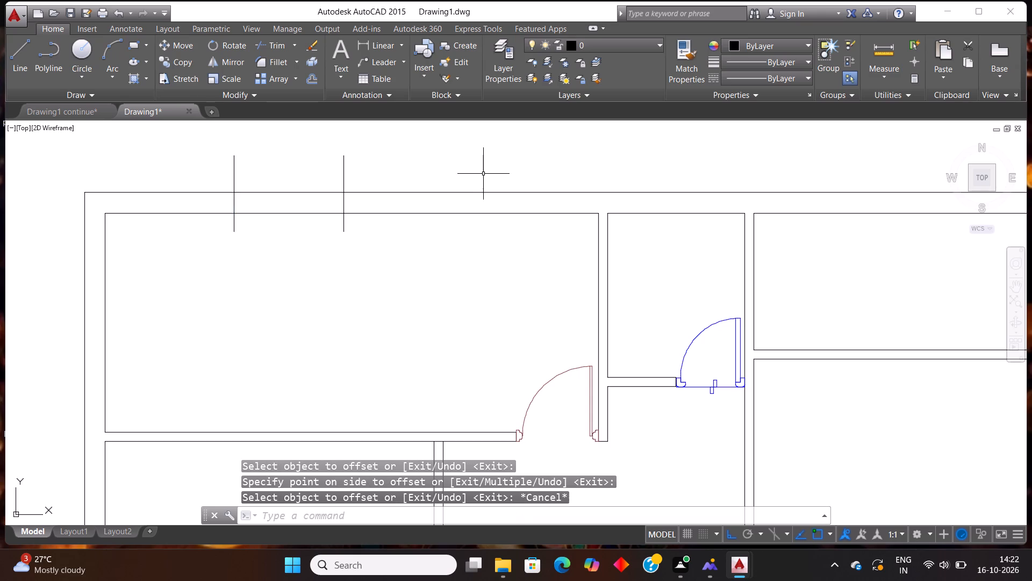
Trim the wall lines between the 4' markers and their overhanging ends to open the top-left room's outer wall.
type("tr")
key("Return")
key("Return")
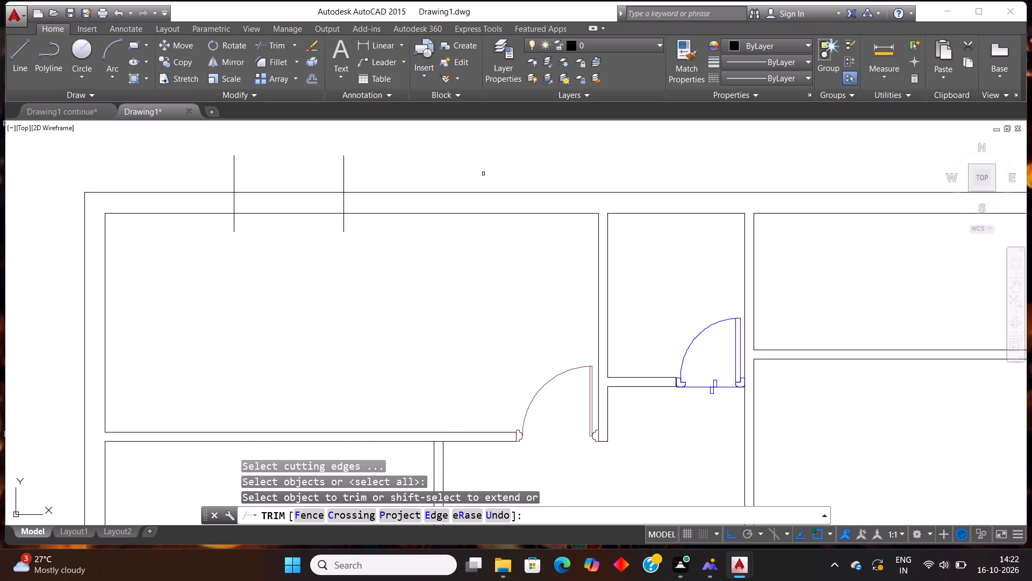
left_click(304, 230)
left_click(291, 176)
left_click(386, 150)
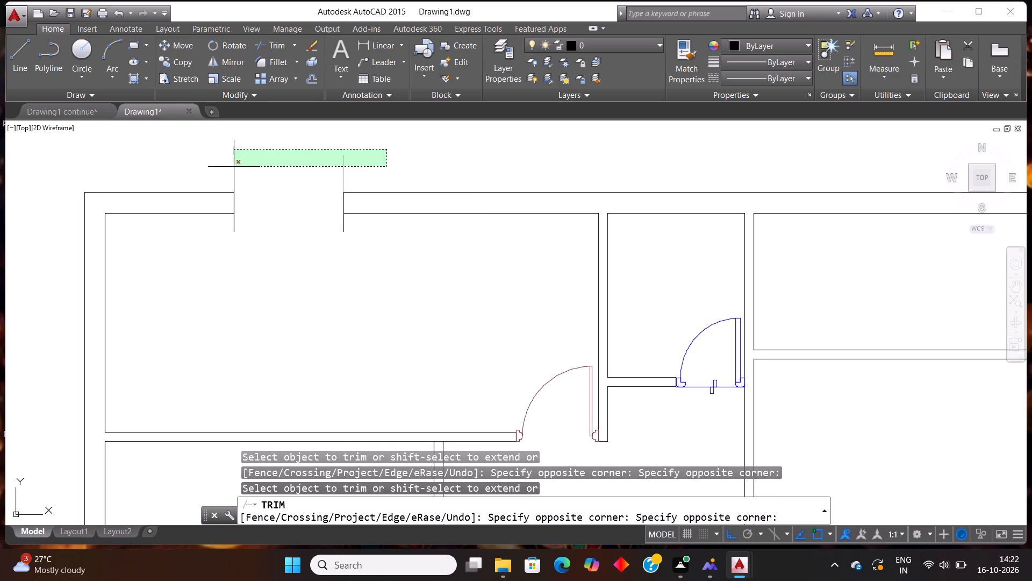
left_click(189, 160)
left_click(225, 218)
left_click(381, 288)
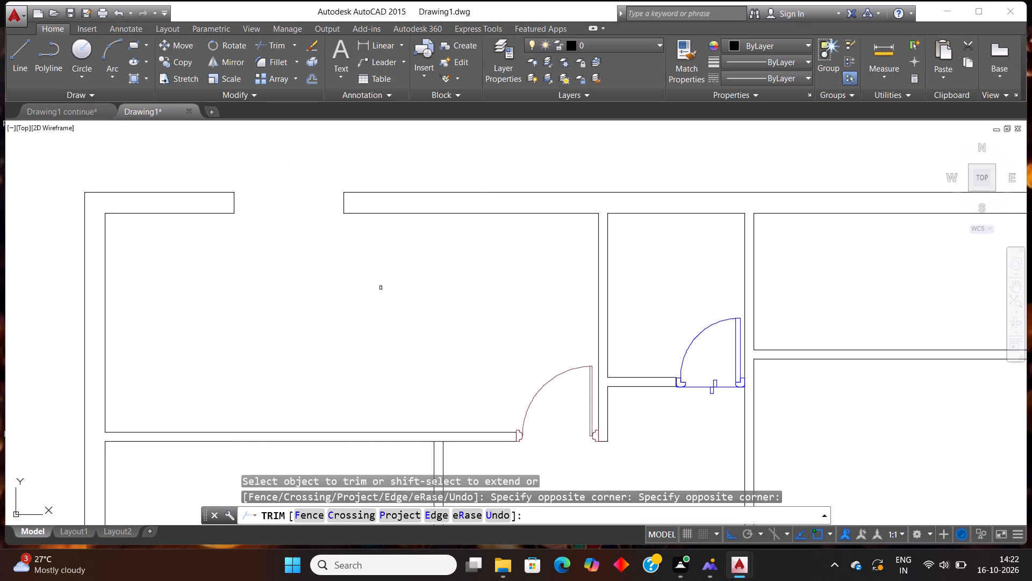
scroll(277, 305, "down", 2)
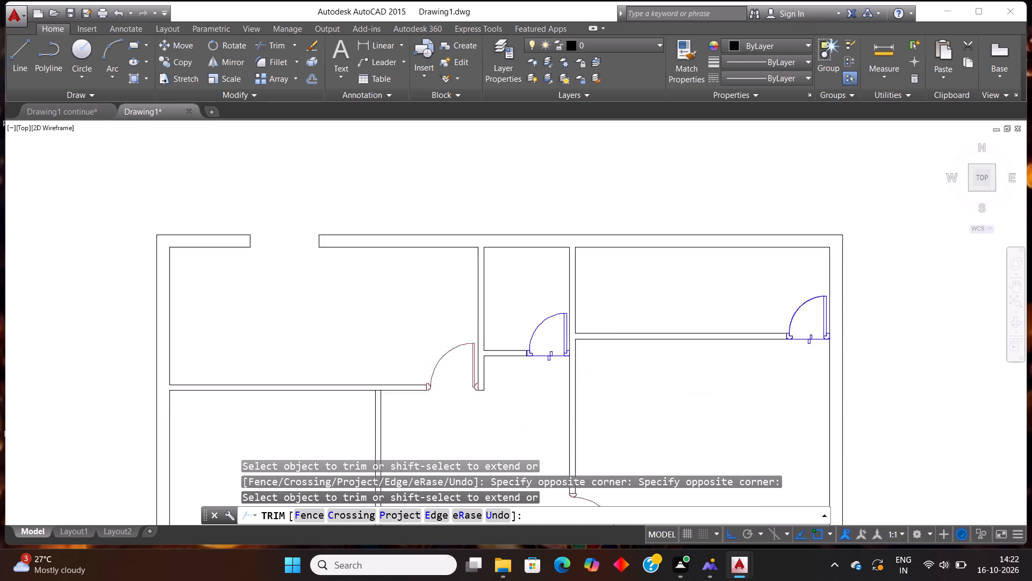
scroll(276, 304, "down", 2)
scroll(412, 284, "up", 1)
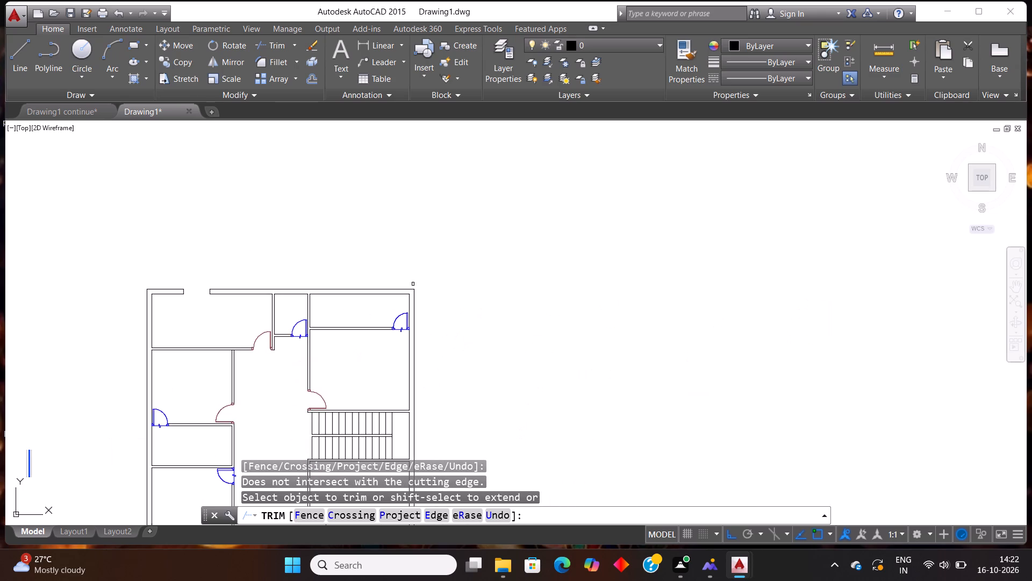
key("Escape")
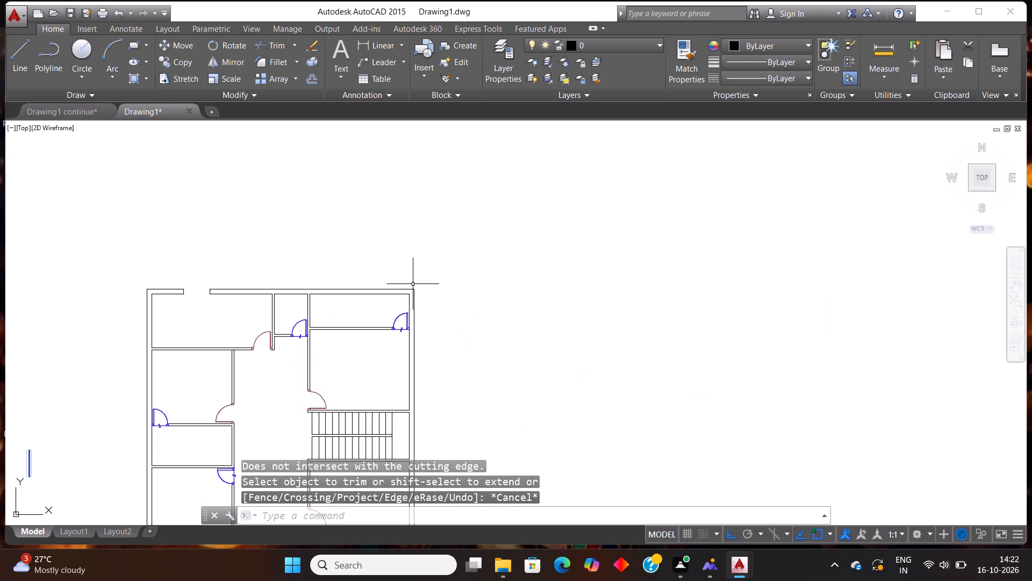
Draw a short vertical line across the top outer wall of the top-right room and offset it 2' to the right.
scroll(410, 286, "up", 1)
scroll(309, 306, "up", 1)
key("l")
key("Return")
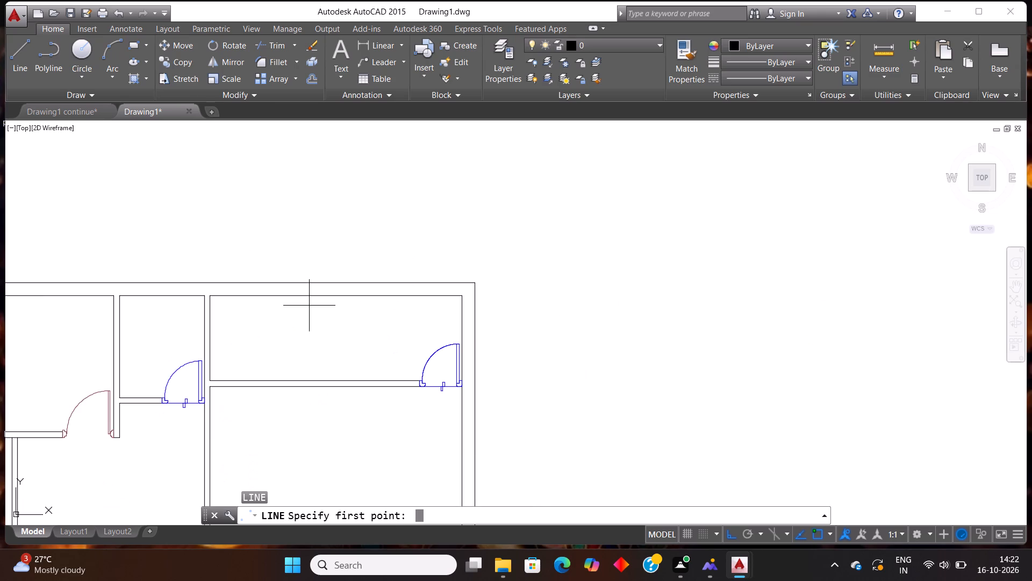
left_click(295, 307)
left_click(292, 252)
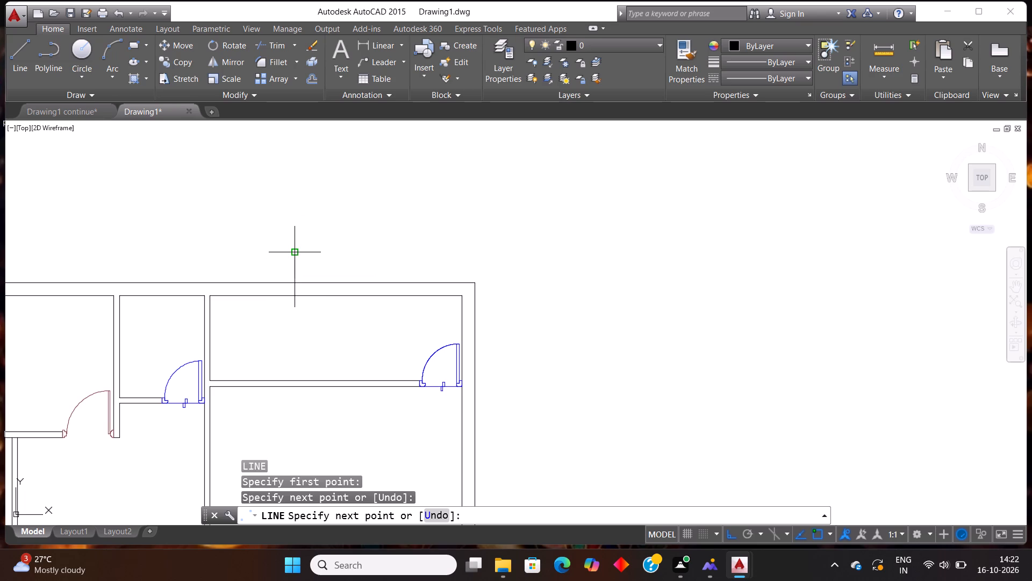
key("Escape")
type("off")
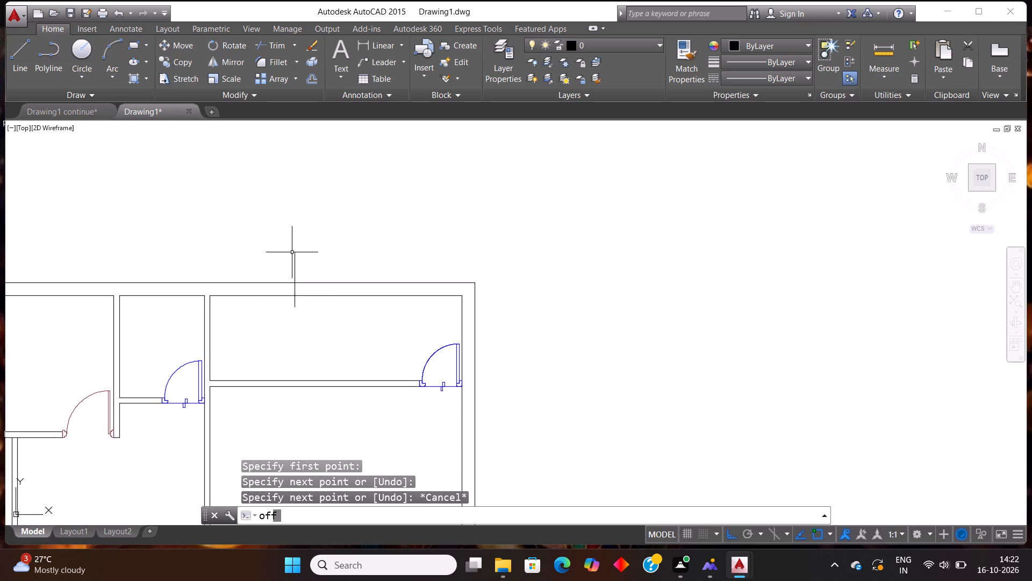
key("Return")
type("2'")
key("Return")
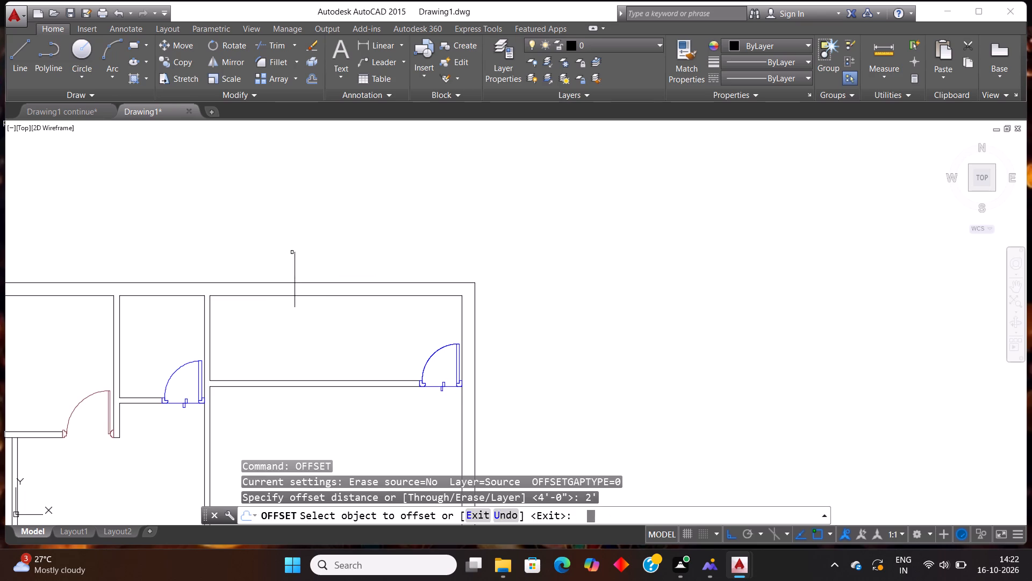
left_click(294, 261)
left_click(441, 234)
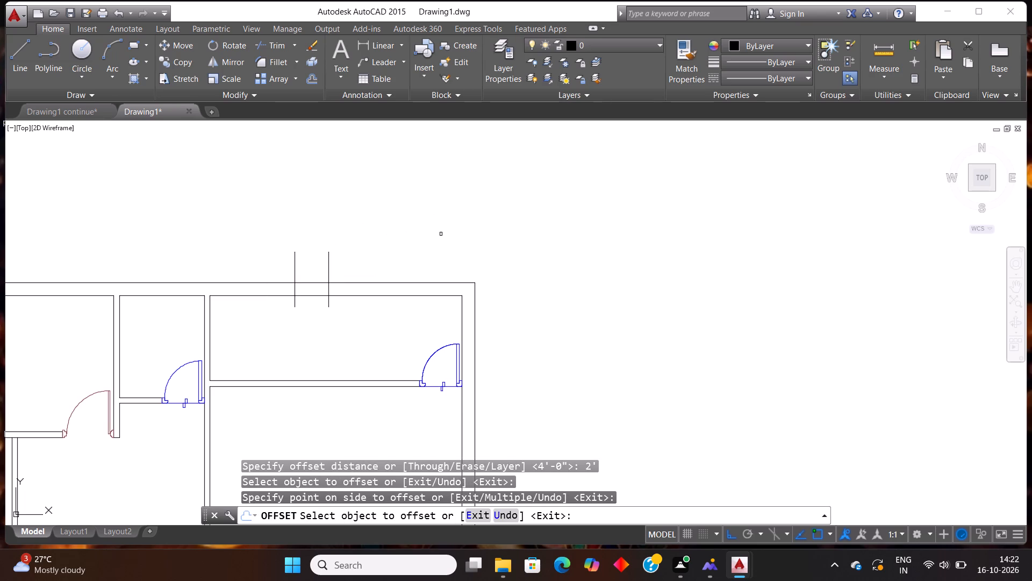
key("Escape")
Trim the wall lines between the 2' markers and their overhanging ends to open the top-right room's top wall.
type("tr")
key("Return")
key("Return")
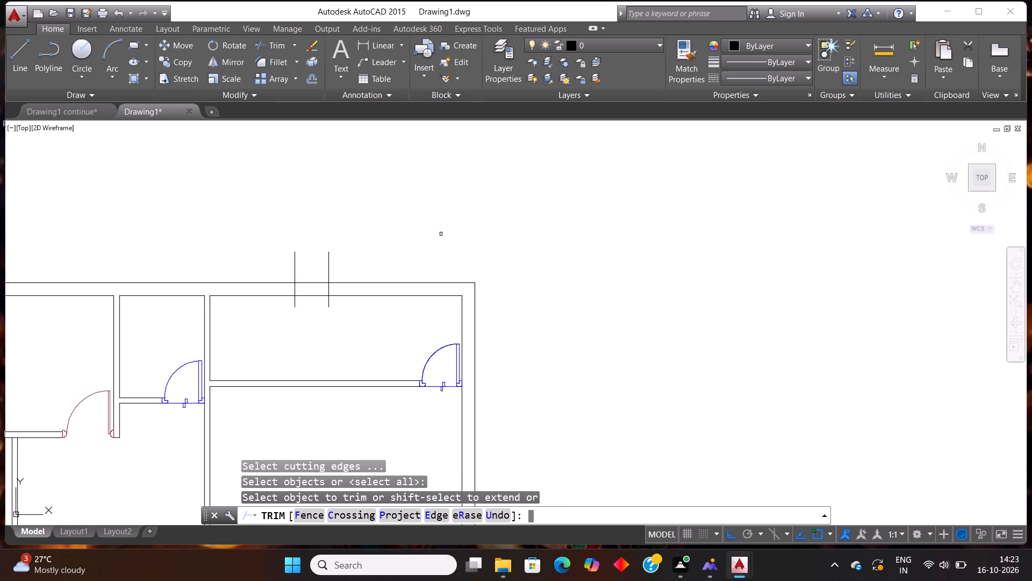
left_click(311, 302)
left_click(307, 265)
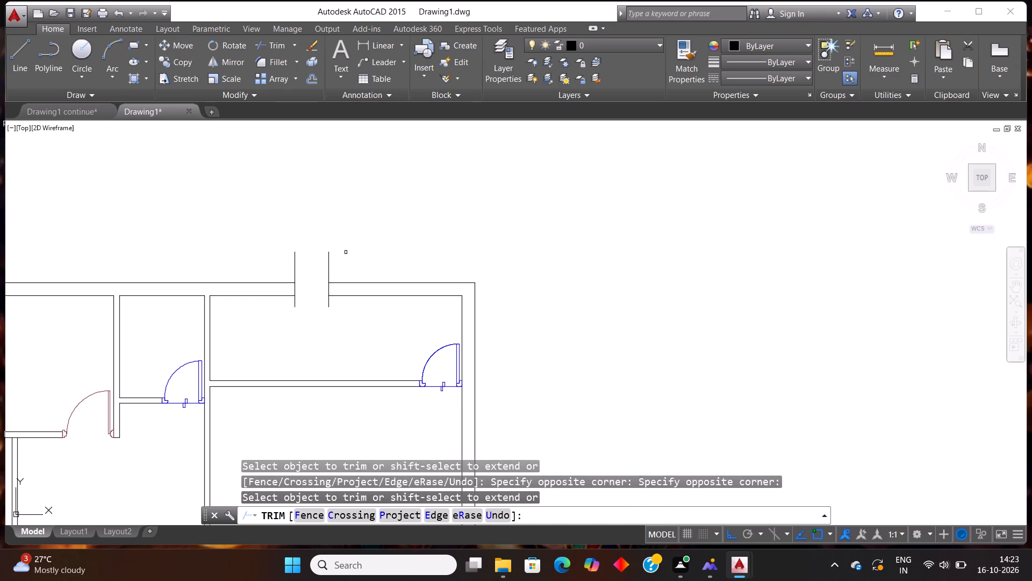
left_click(346, 252)
left_click(266, 268)
scroll(312, 290, "up", 2)
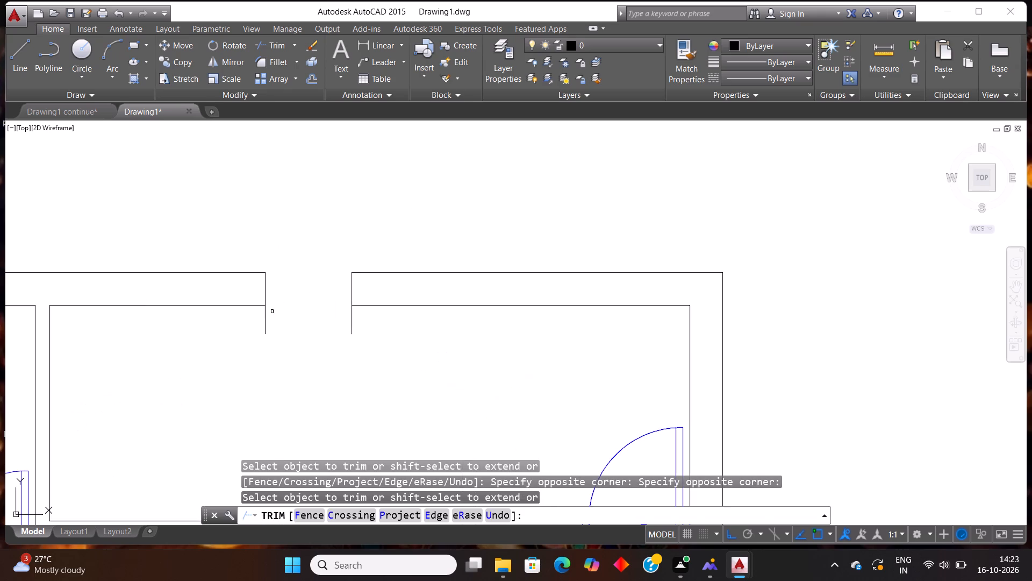
left_click(260, 322)
left_click(395, 359)
scroll(363, 351, "down", 4)
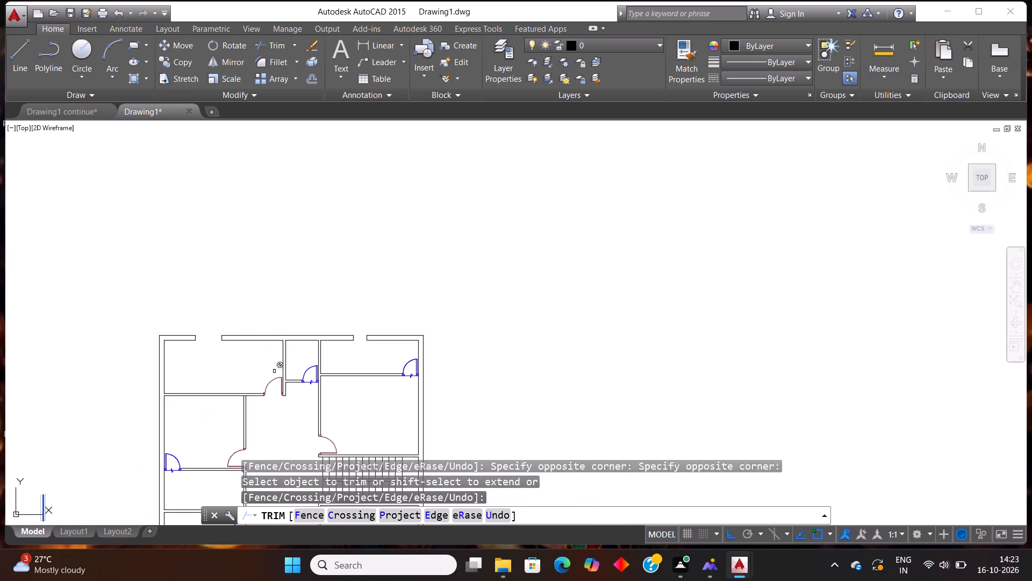
scroll(271, 331, "down", 2)
scroll(307, 376, "up", 2)
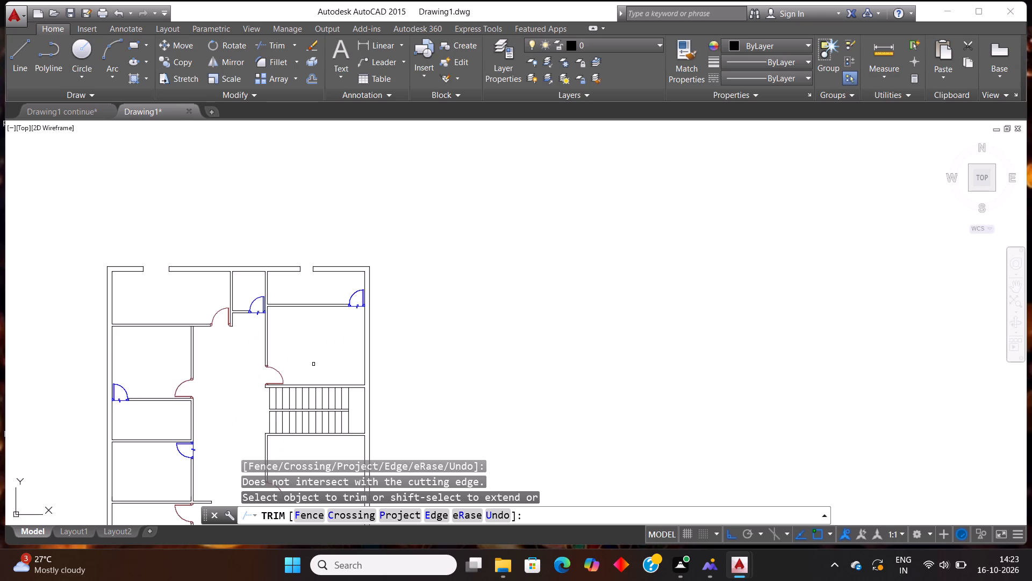
scroll(309, 356, "down", 1)
scroll(309, 355, "up", 1)
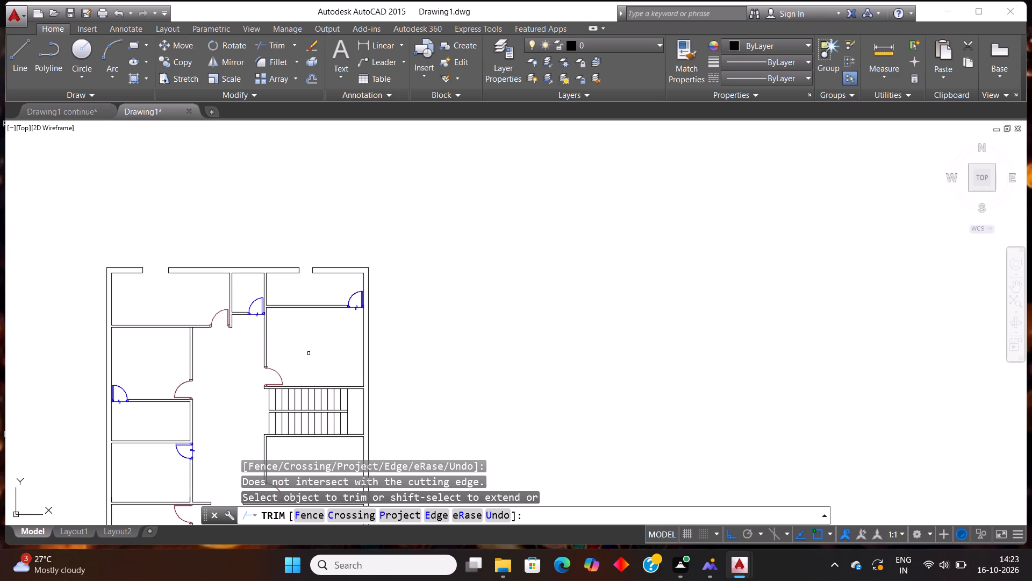
scroll(353, 356, "up", 1)
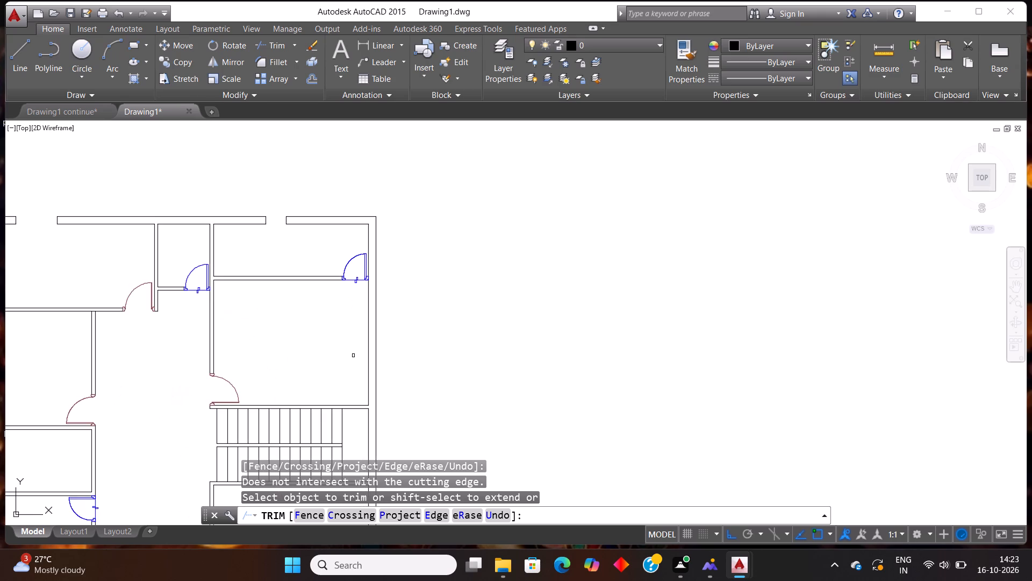
key("Escape")
Draw a short horizontal line across the right outer wall of the room above the staircase and offset it 4' downward.
key("l")
key("Return")
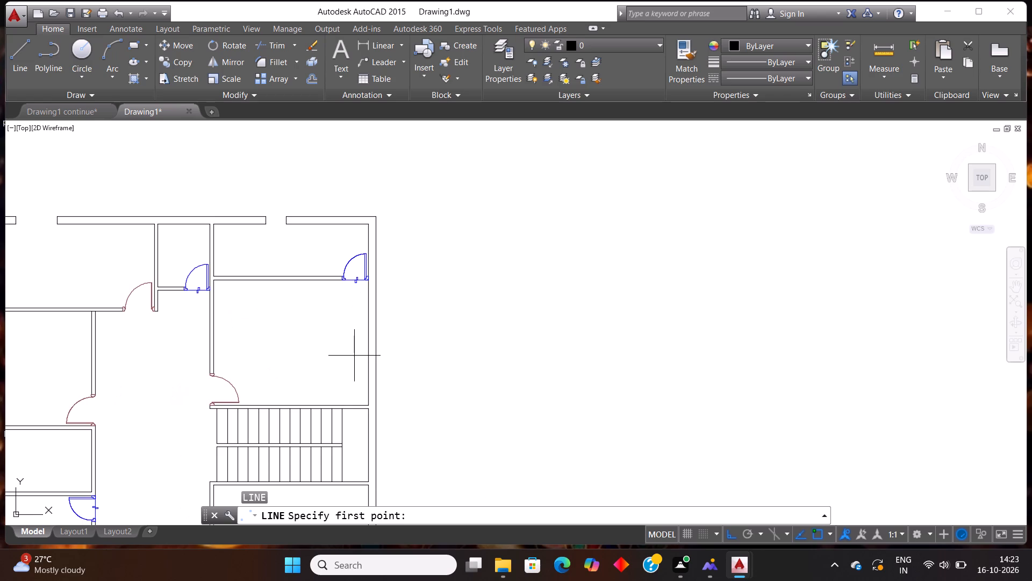
left_click(359, 306)
left_click(408, 308)
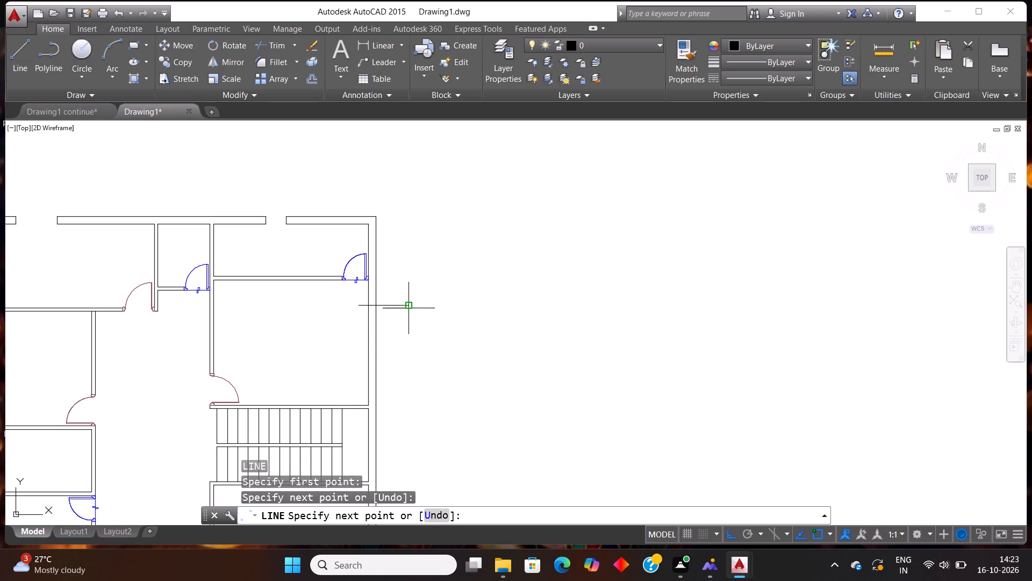
key("Escape")
type("off")
key("Return")
type("4'")
key("Return")
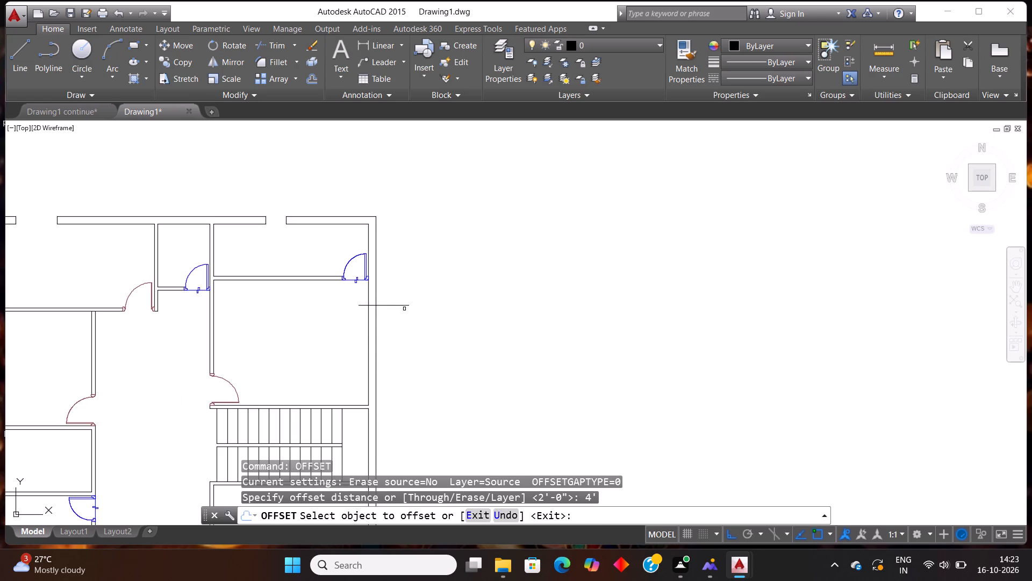
left_click(399, 306)
left_click(428, 387)
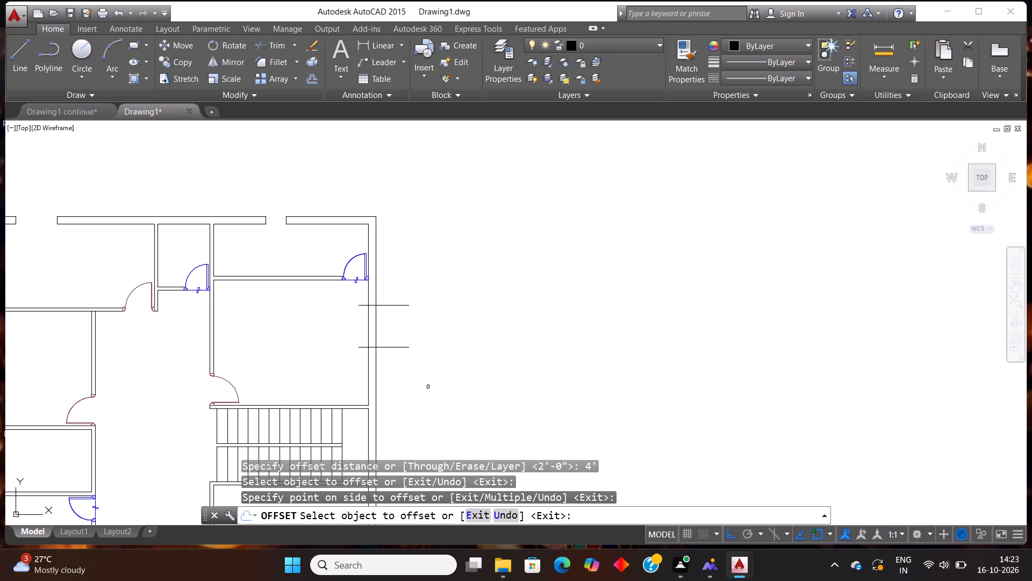
key("Escape")
Trim the right outer wall between the 4' markers and their overhanging ends, leaving a clean opening in the room above the staircase.
type("tr")
key("Return")
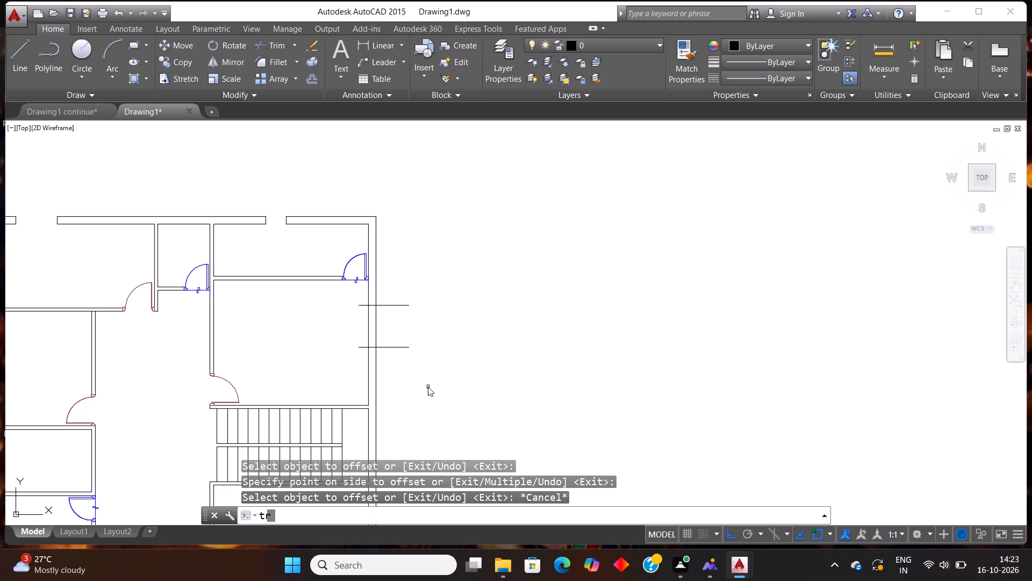
key("Return")
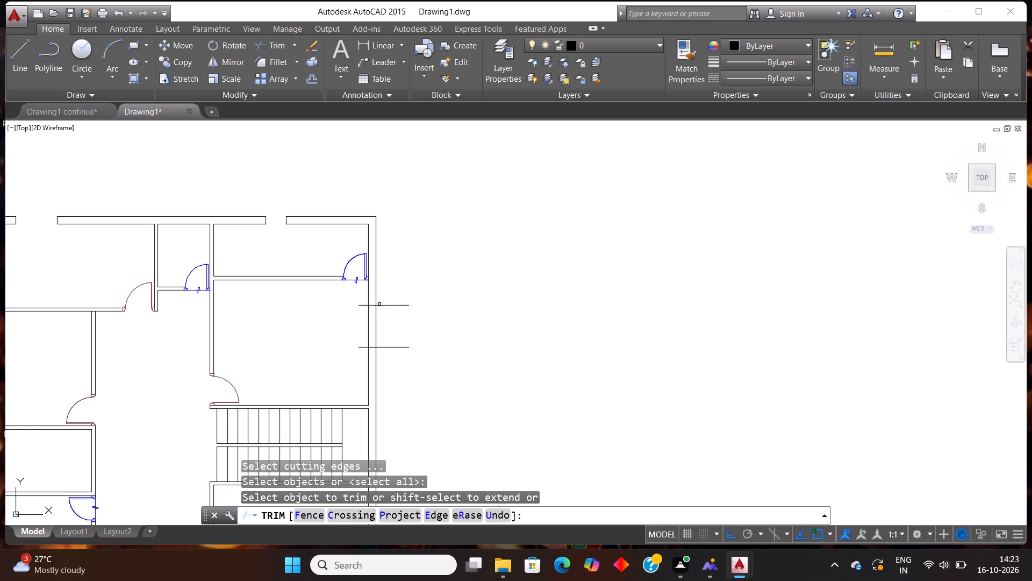
left_click(390, 324)
left_click(336, 338)
left_click(392, 287)
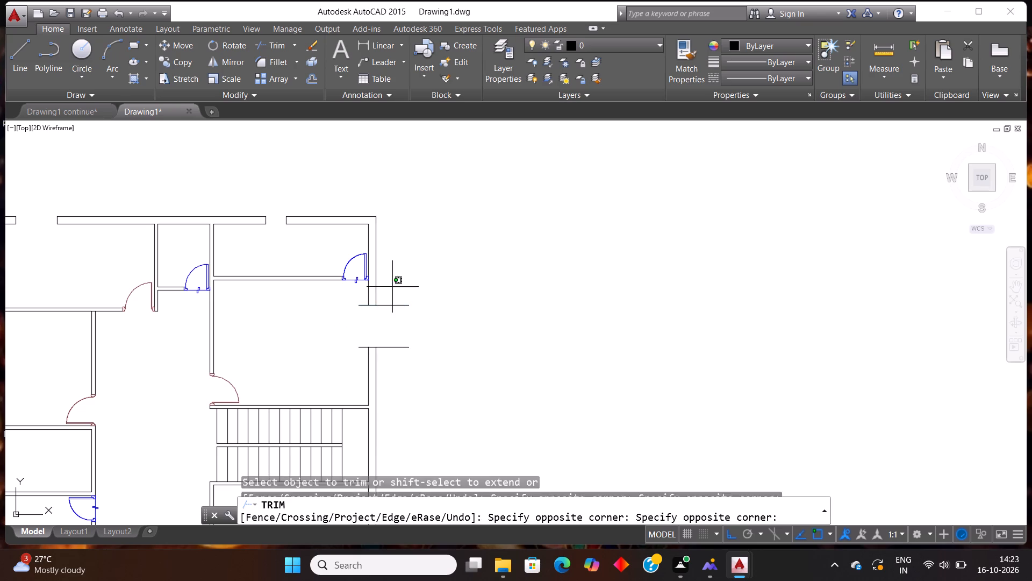
left_click(442, 405)
scroll(353, 341, "up", 3)
left_click(364, 194)
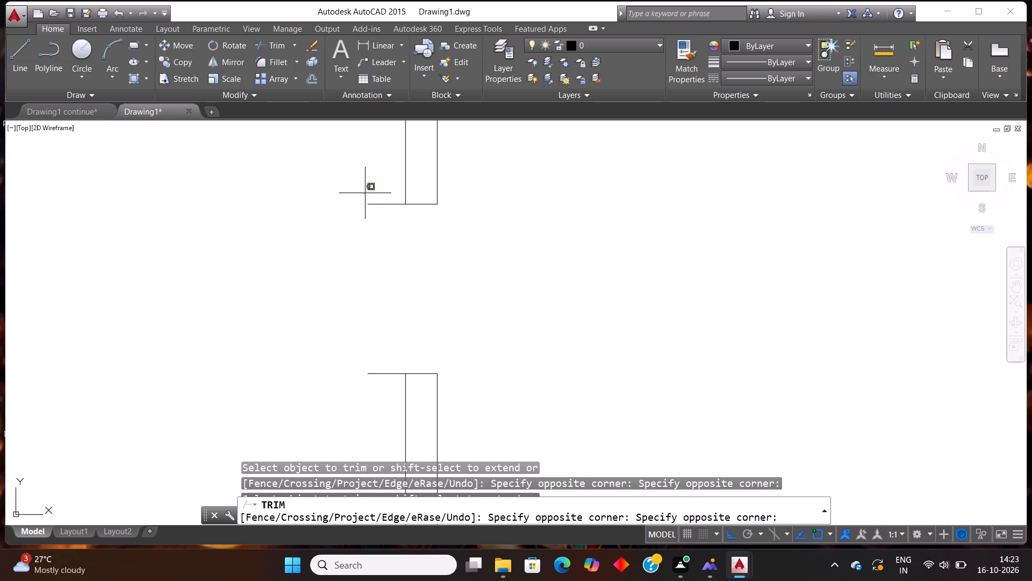
left_click(382, 386)
scroll(387, 341, "down", 2)
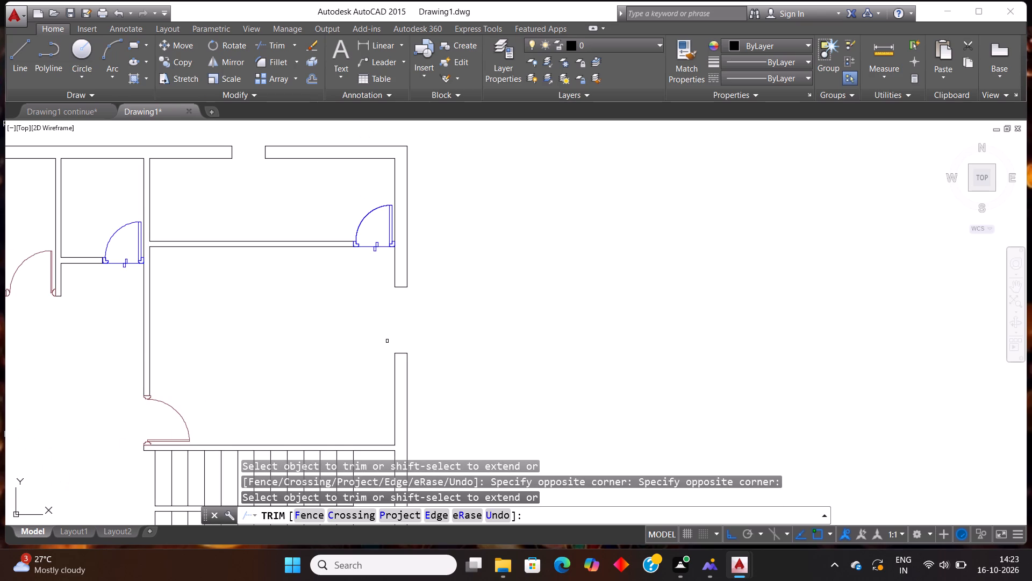
Draw a short horizontal line across the right outer wall beside the staircase landing and offset it 2' downward.
scroll(390, 330, "down", 4)
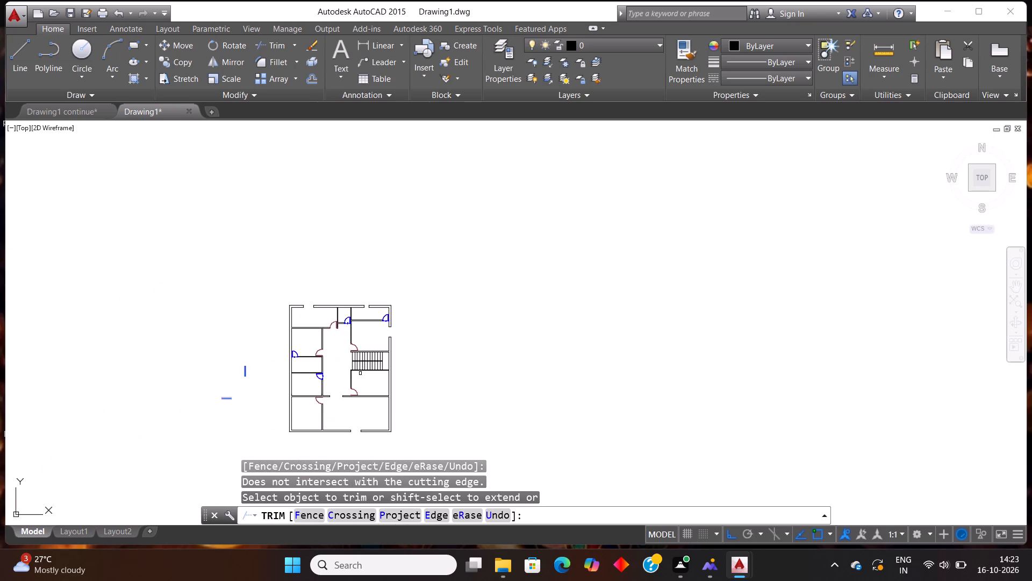
scroll(360, 373, "up", 1)
scroll(410, 323, "down", 1)
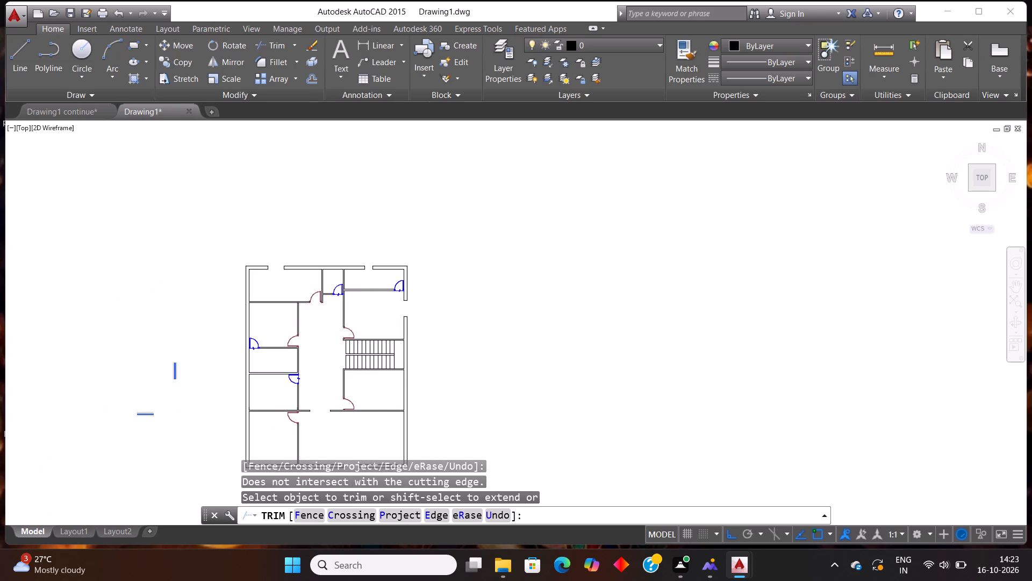
key("Escape")
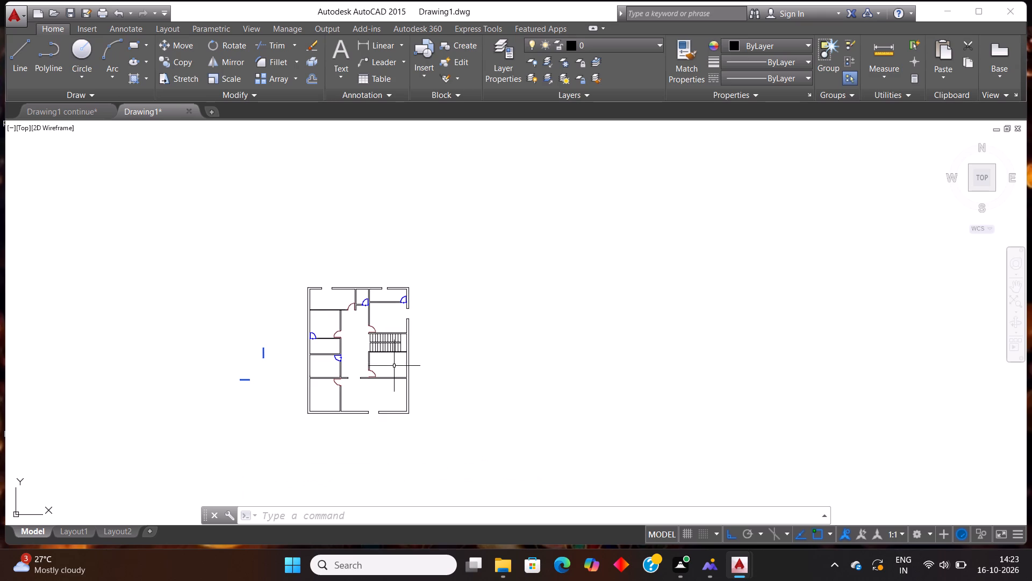
scroll(396, 367, "up", 2)
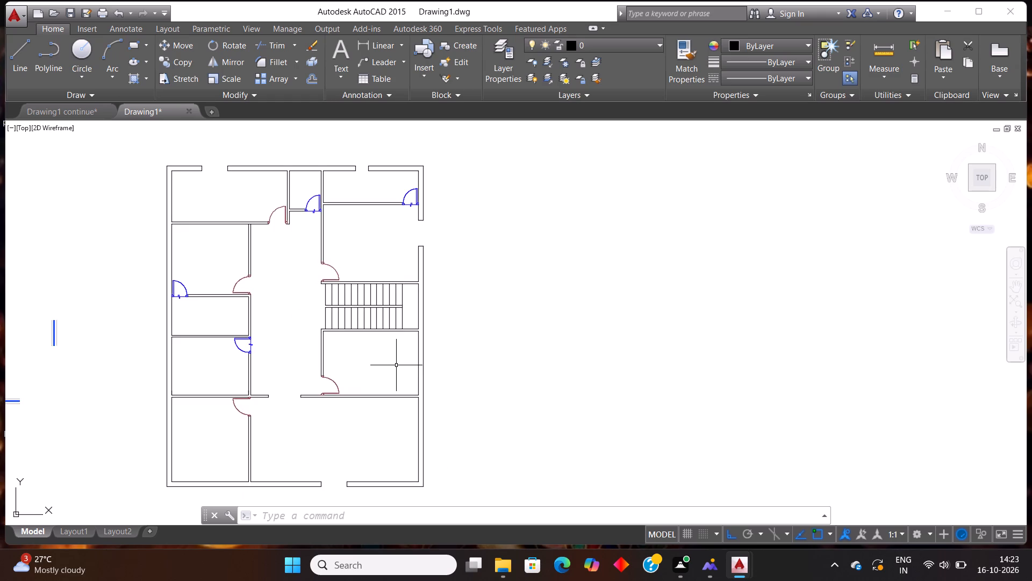
scroll(443, 305, "up", 2)
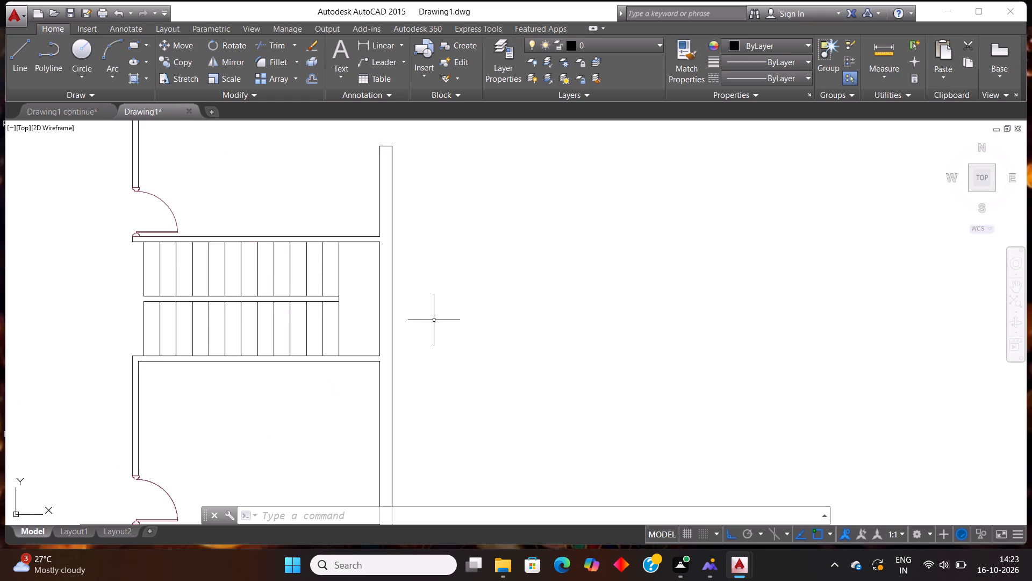
key("Escape")
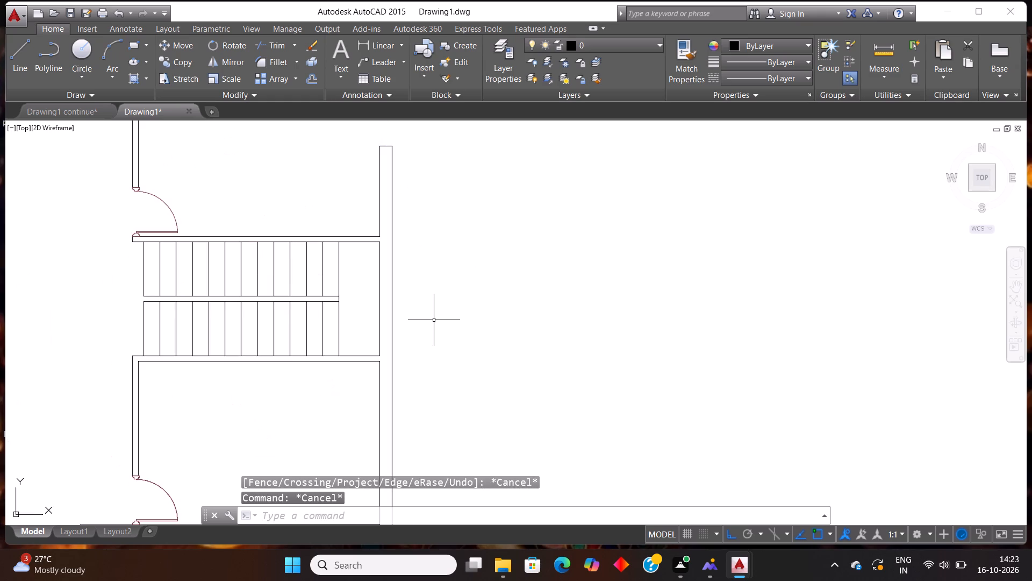
key("l")
key("Return")
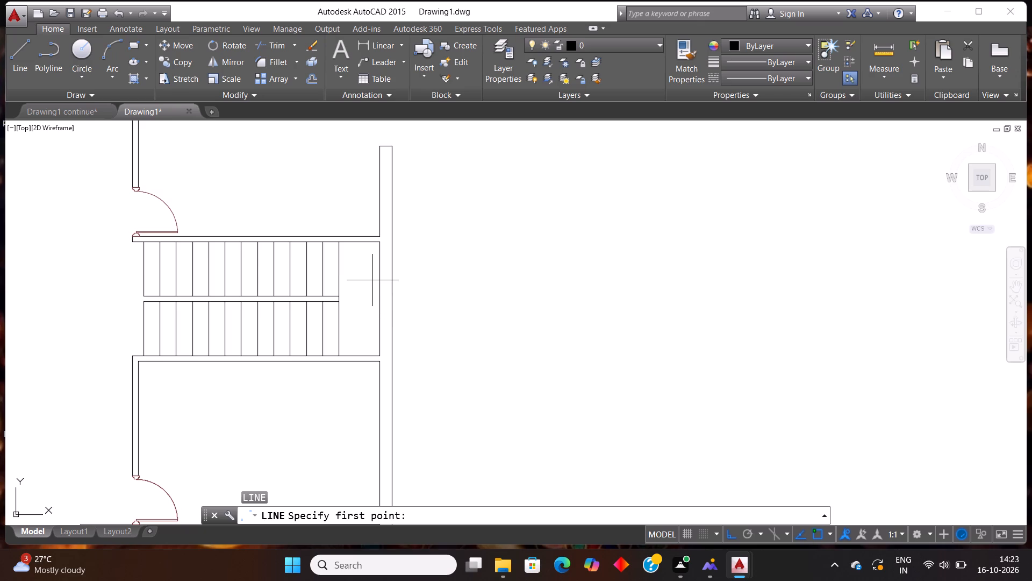
left_click(372, 280)
left_click(414, 274)
key("Escape")
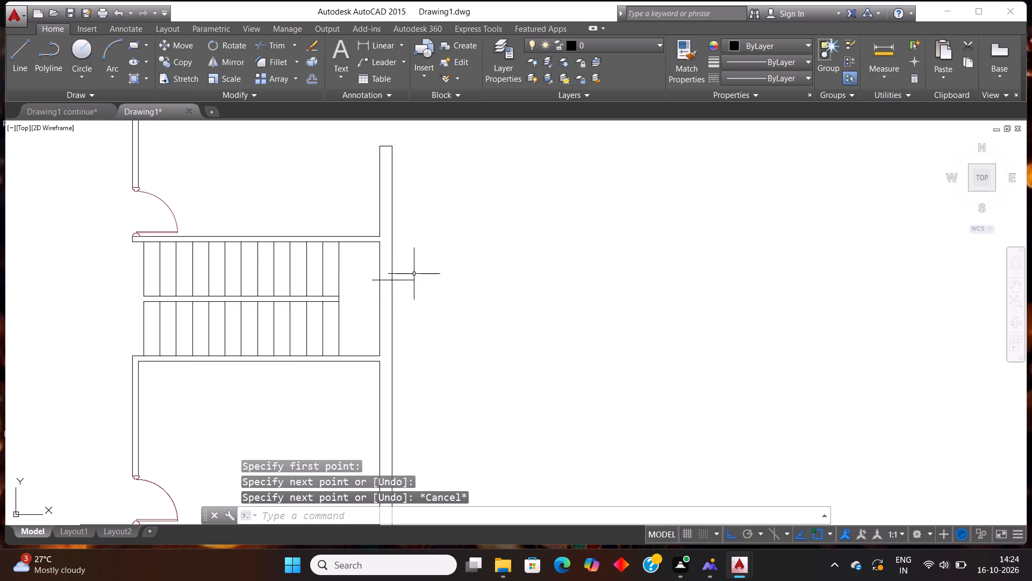
type("off")
key("Return")
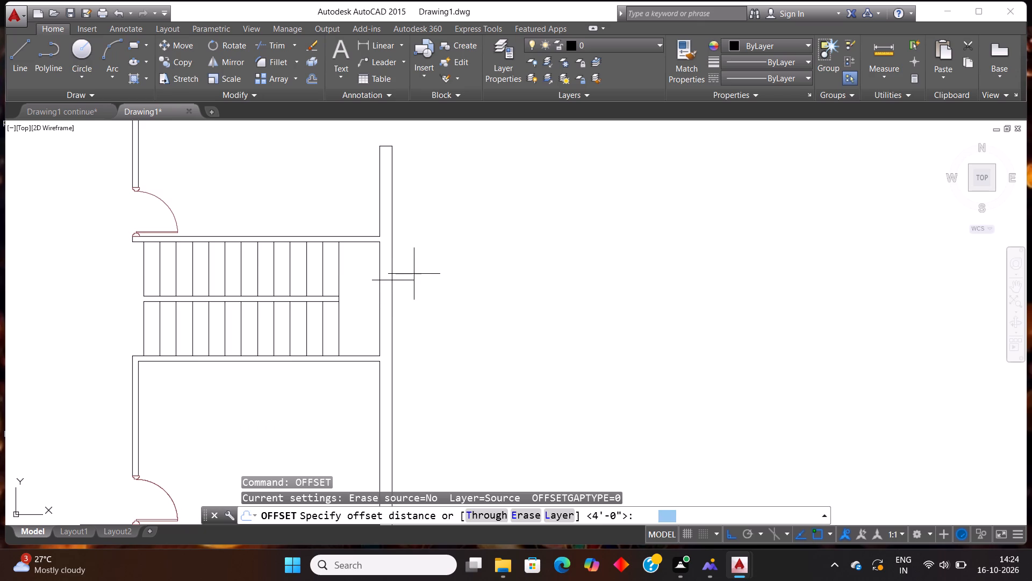
type("2'")
key("Return")
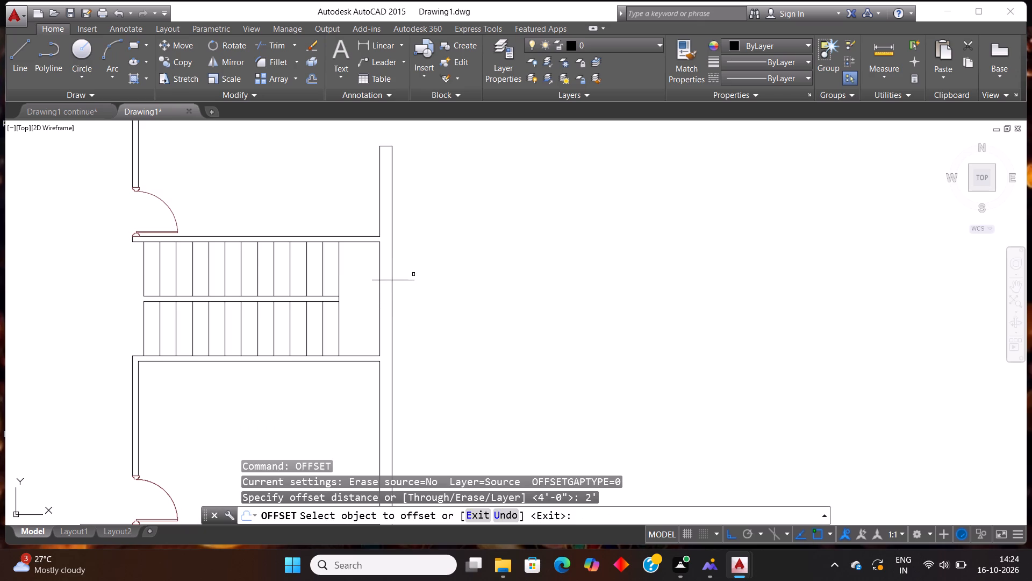
left_click(408, 279)
left_click(432, 353)
key("Escape")
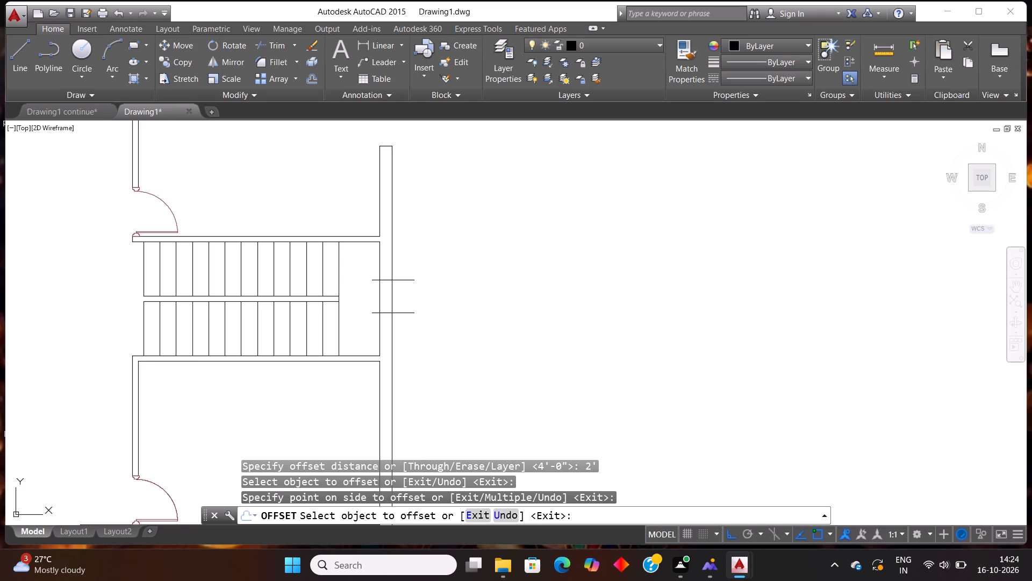
Trim the right outer wall between the 2' markers and the markers' overhanging ends to open the wall beside the staircase.
type("tr")
key("Return")
key("Return")
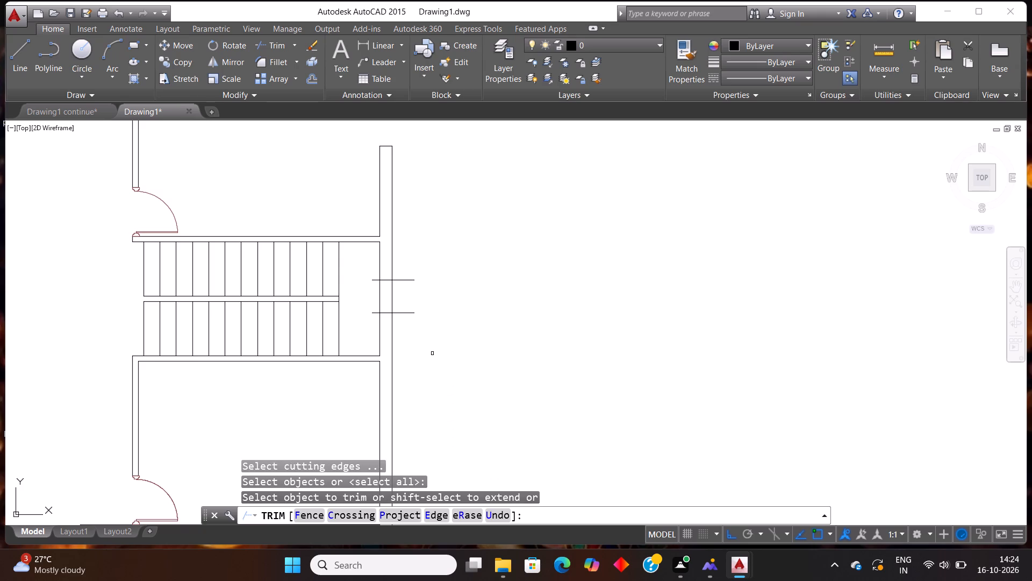
left_click(414, 299)
left_click(325, 301)
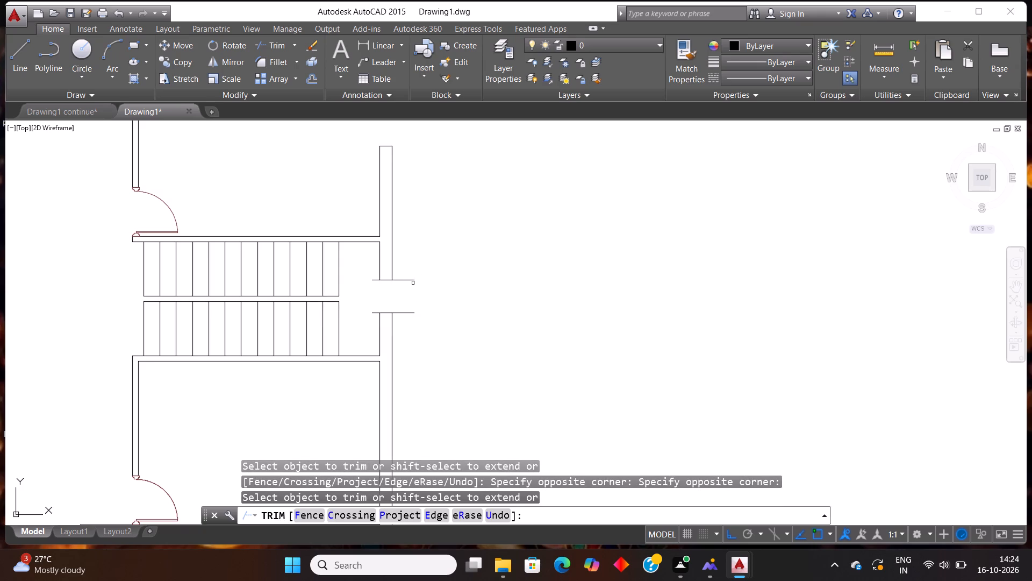
key("ctrl+z")
left_click(407, 293)
left_click(370, 302)
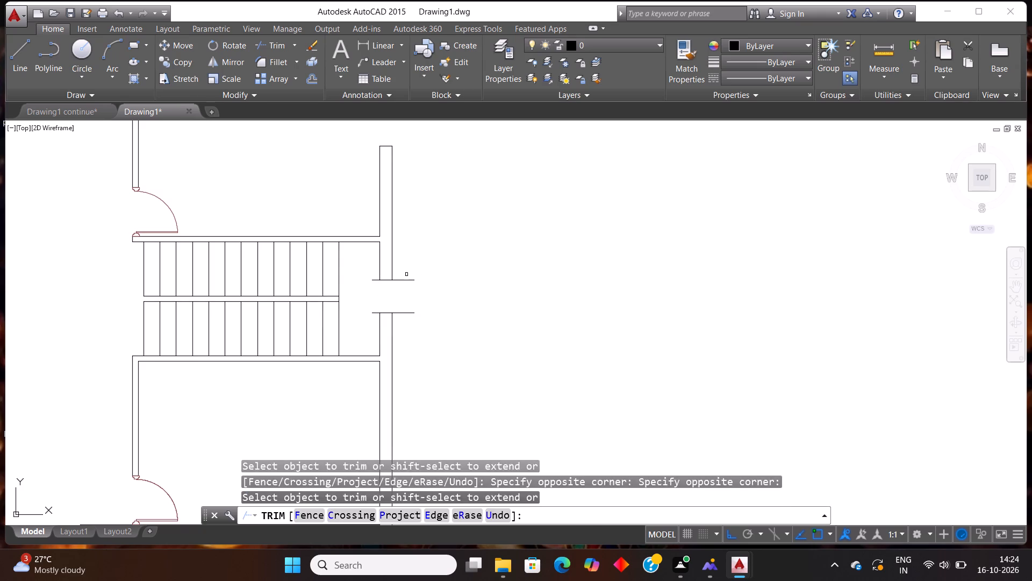
left_click(407, 274)
left_click(432, 338)
left_click(376, 322)
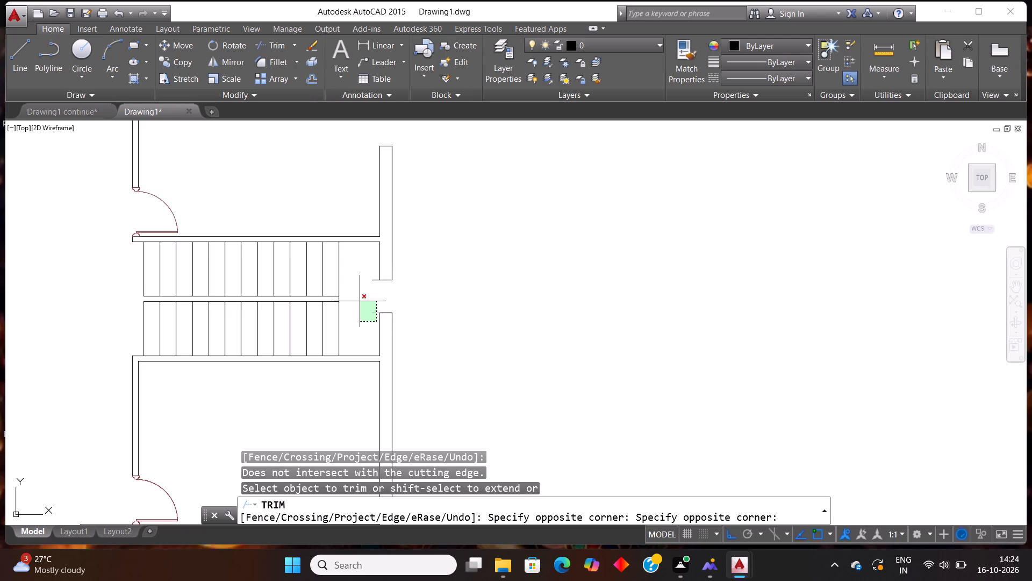
left_click(353, 267)
scroll(390, 309, "down", 3)
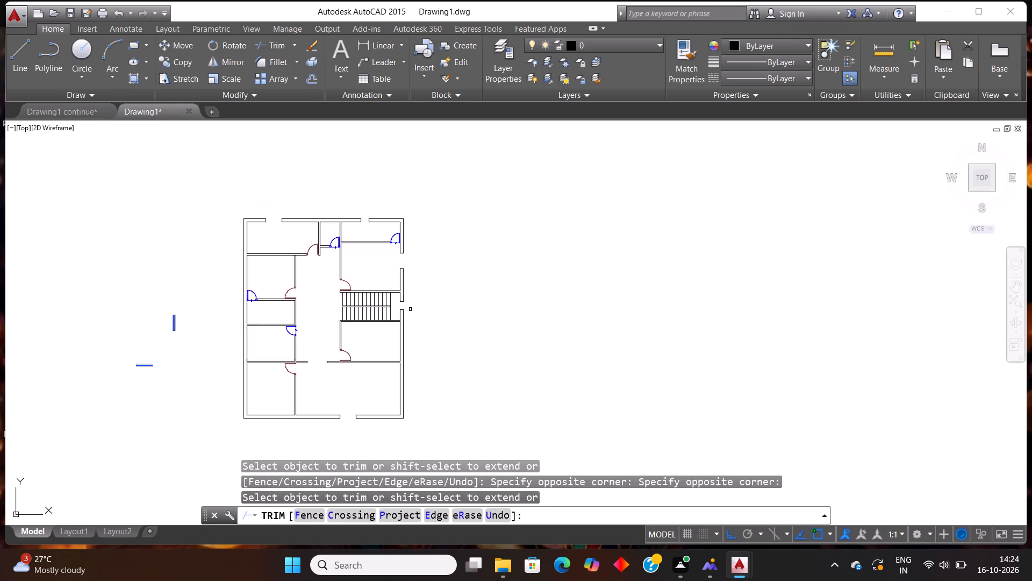
key("Escape")
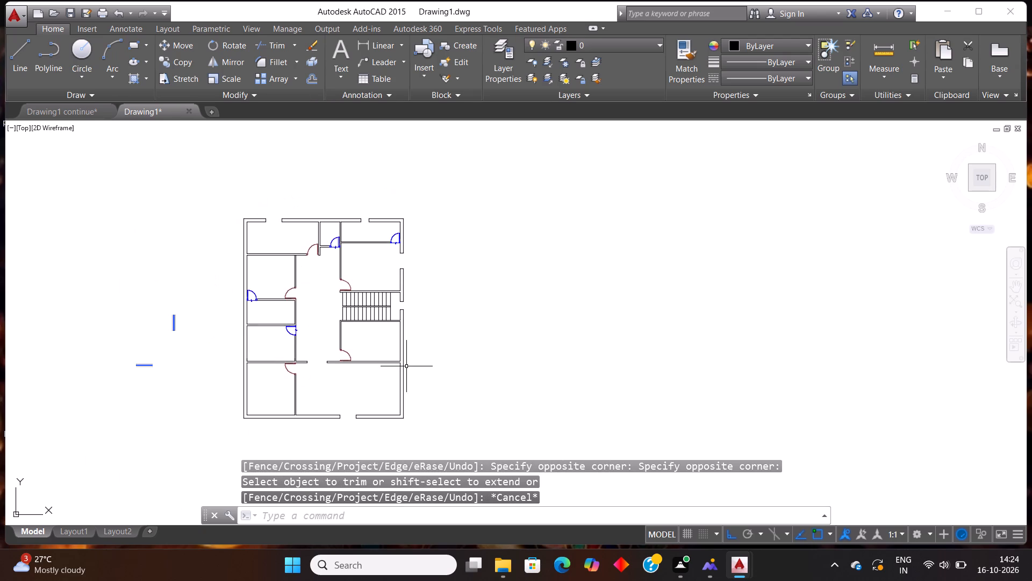
Draw a short horizontal line across the right outer wall of the room below the staircase and offset it 4' downward.
scroll(407, 366, "up", 1)
key("l")
key("Return")
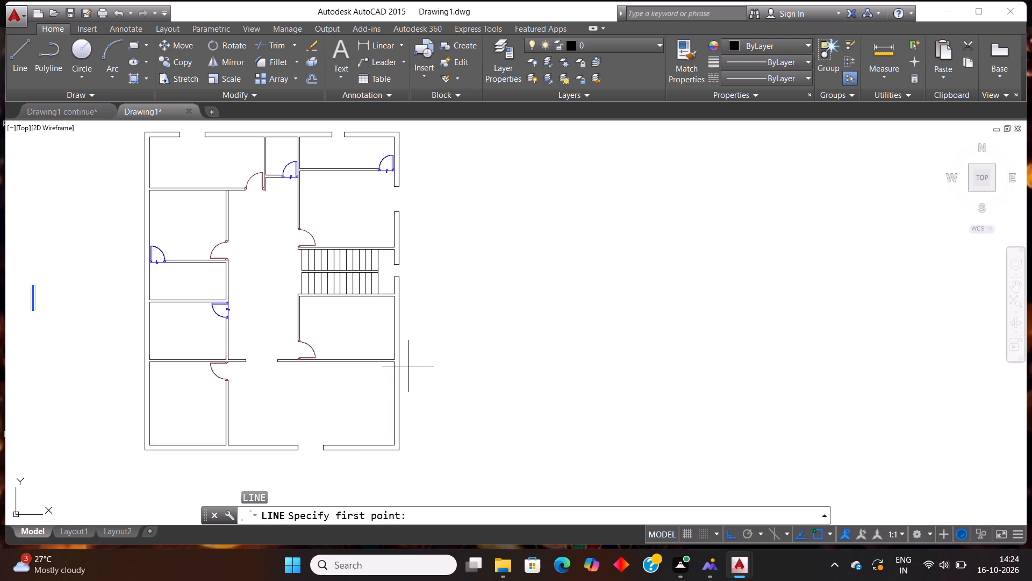
scroll(410, 316, "up", 2)
left_click(348, 294)
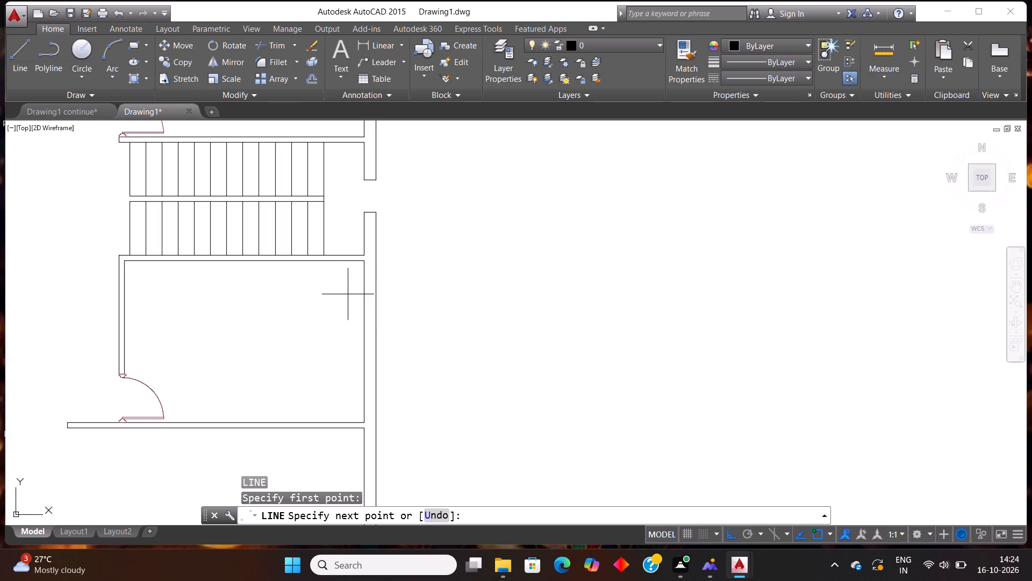
left_click(441, 295)
key("Escape")
type("off")
key("Return")
type("4'")
key("Return")
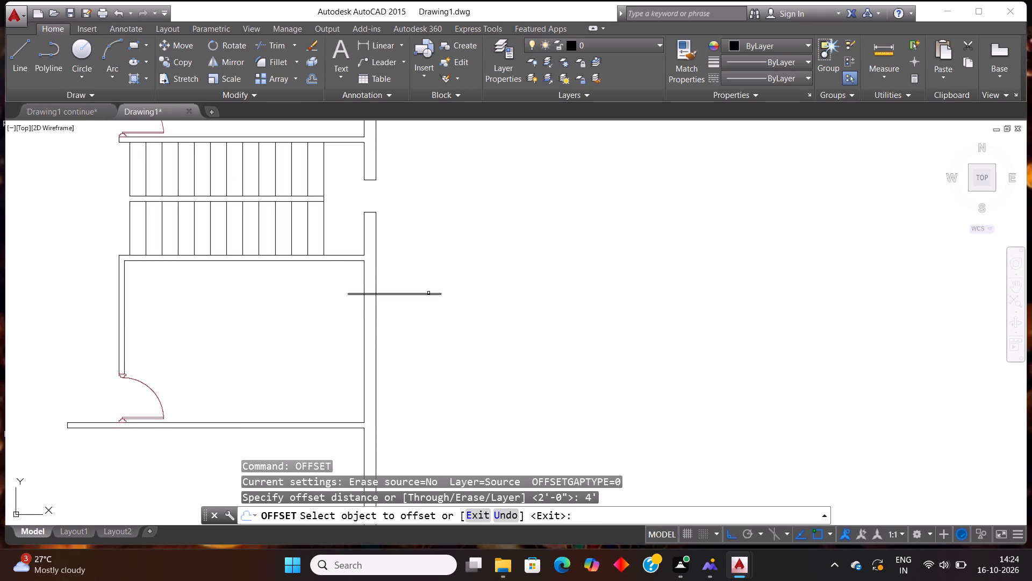
left_click(428, 293)
left_click(442, 418)
key("Escape")
Trim the right outer wall between the 4' markers and the markers' overhanging ends to open the room below the staircase.
type("tr")
key("Return")
key("Return")
left_click(398, 329)
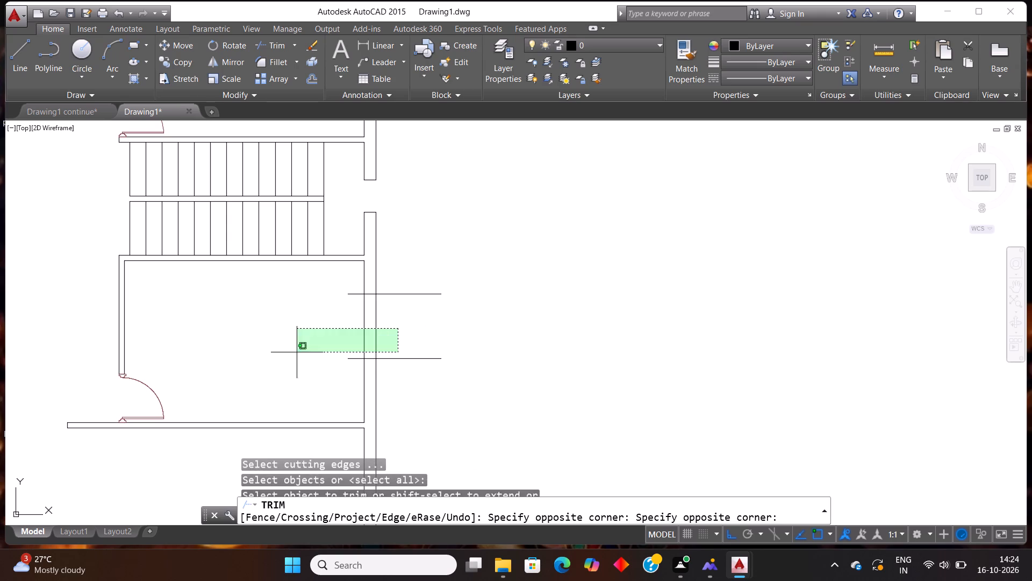
left_click(315, 334)
left_click(435, 274)
left_click(446, 417)
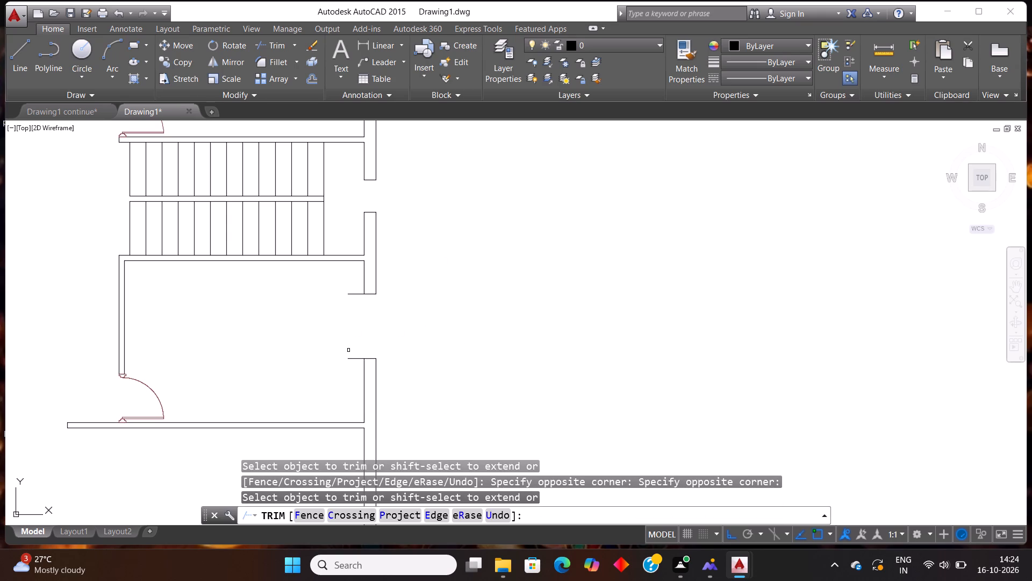
scroll(348, 350, "up", 2)
left_click_drag(338, 201, 343, 201)
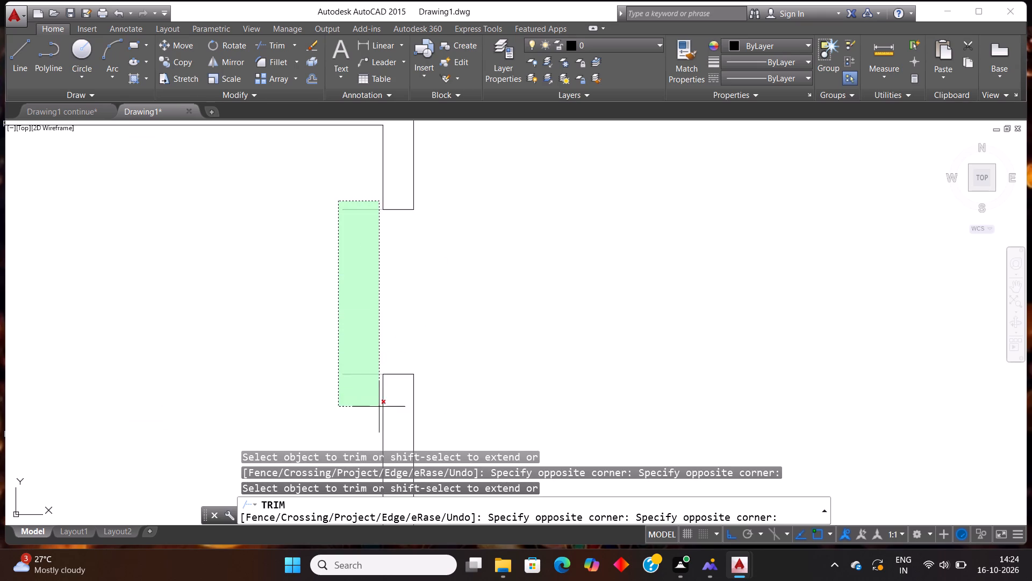
left_click(377, 394)
scroll(389, 371, "down", 7)
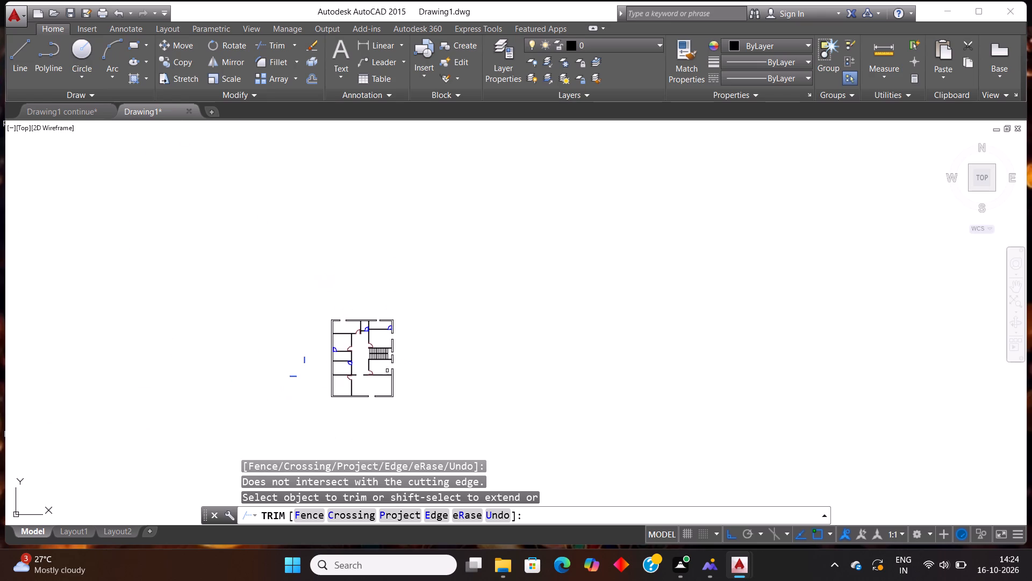
key("Escape")
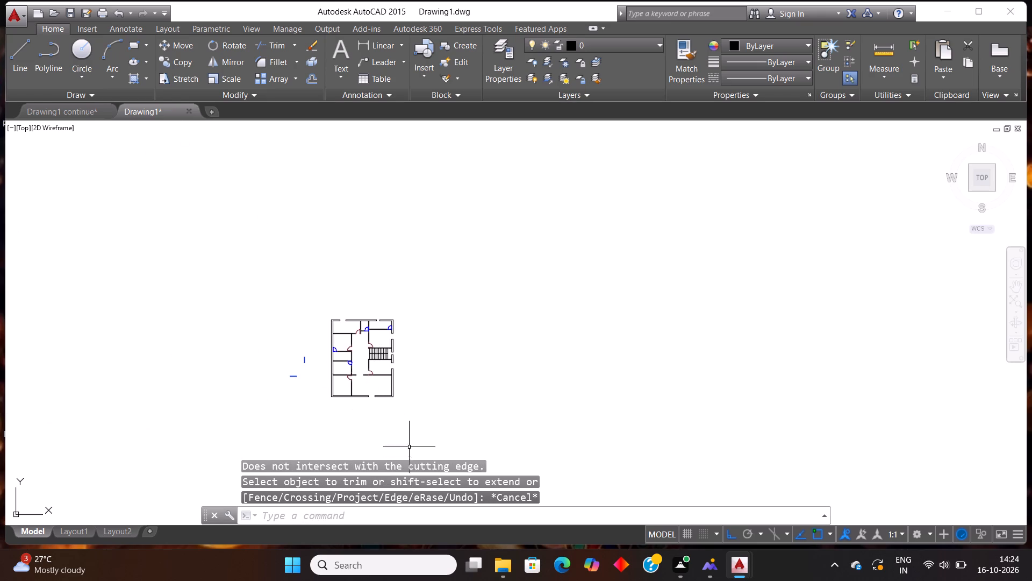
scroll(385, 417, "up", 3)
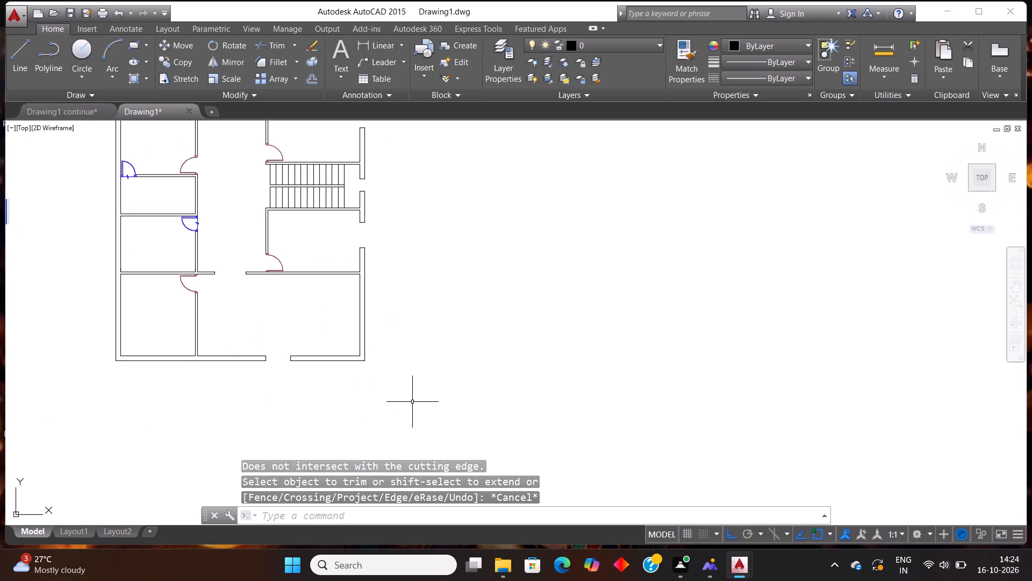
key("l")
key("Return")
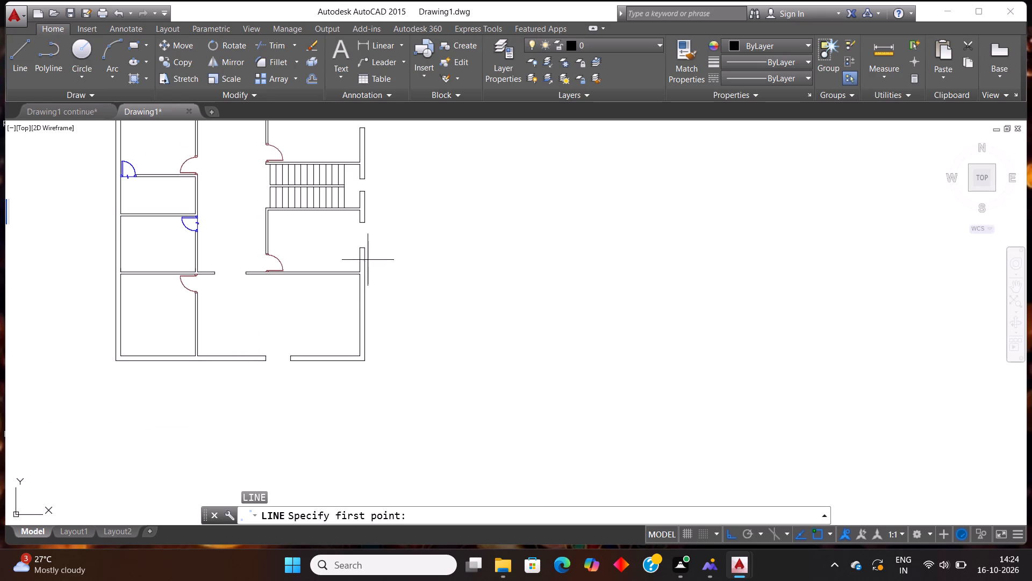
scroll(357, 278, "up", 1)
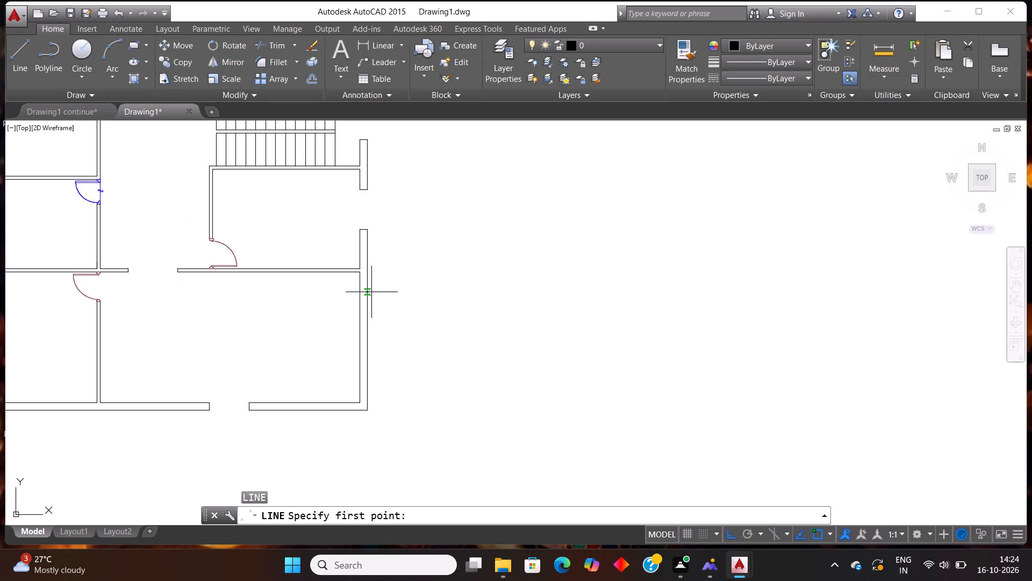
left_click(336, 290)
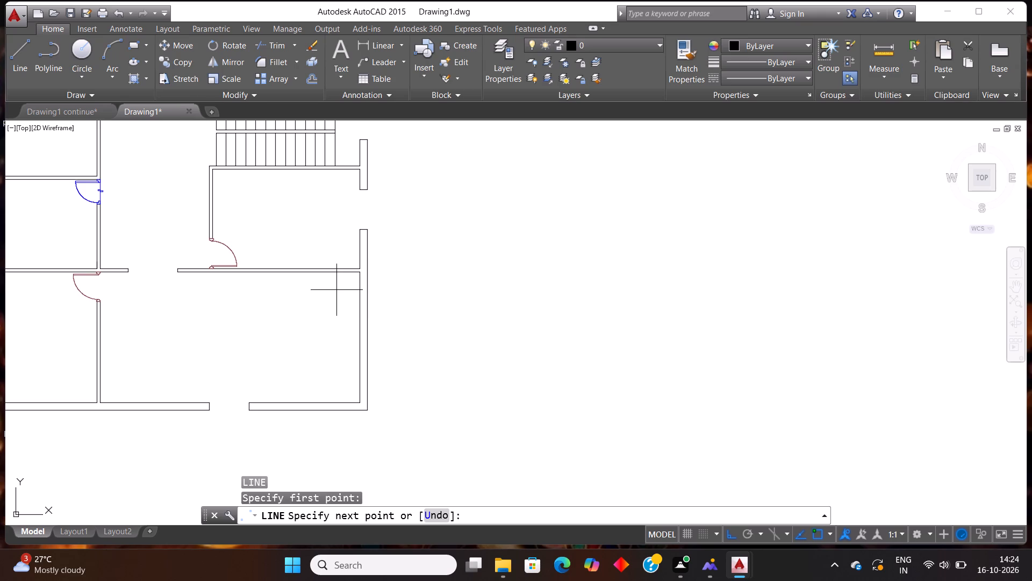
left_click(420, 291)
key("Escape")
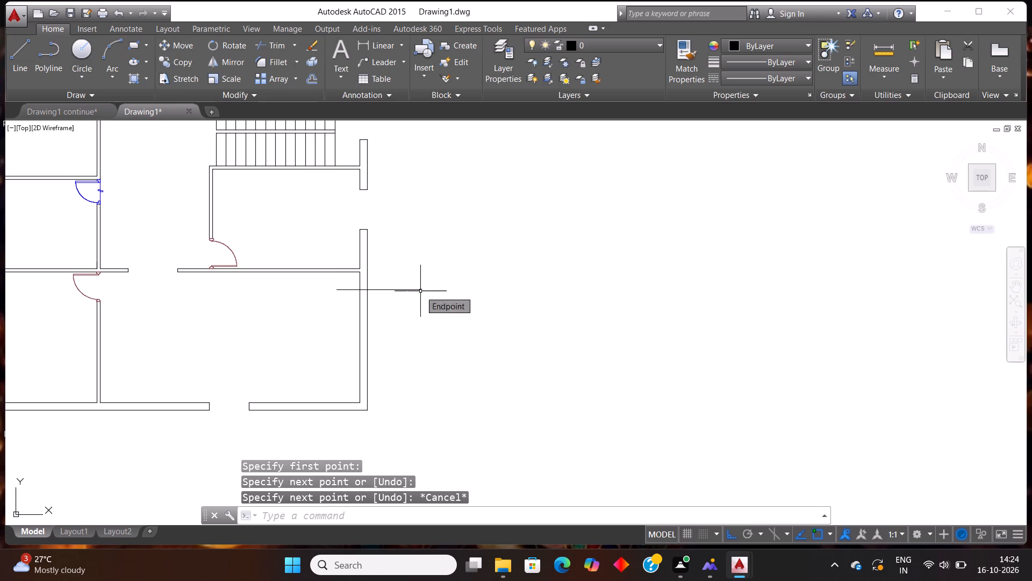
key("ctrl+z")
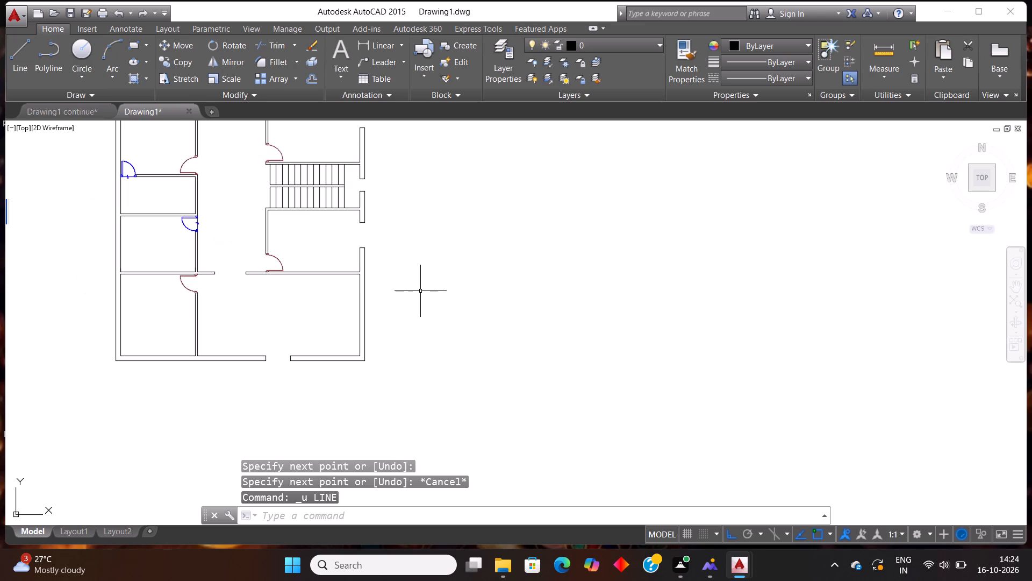
Draw a short horizontal line across the right outer wall of the bottom-right room and offset it 4' downward.
key("l")
key("Return")
scroll(404, 301, "up", 2)
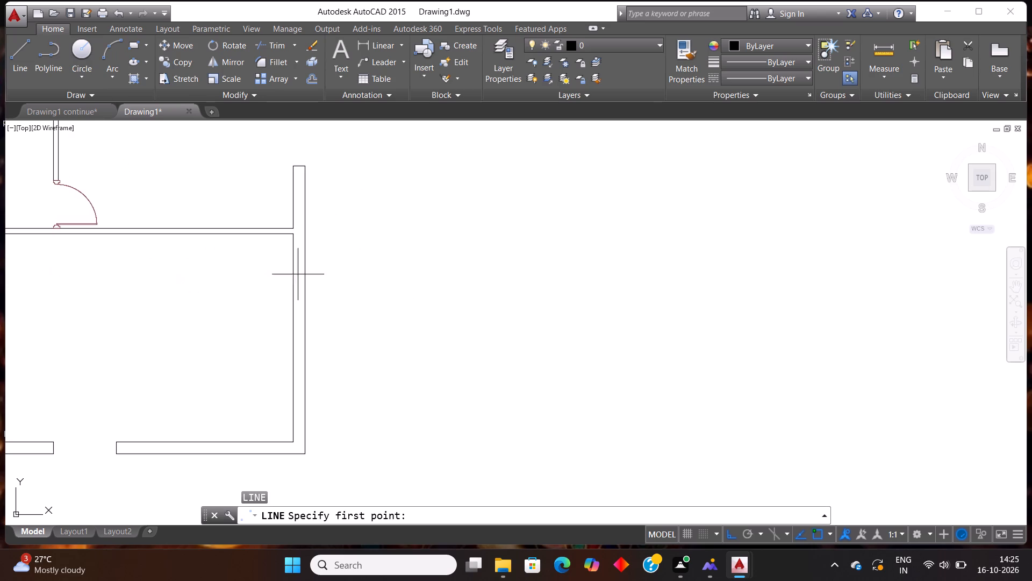
left_click(269, 296)
left_click(328, 286)
key("Escape")
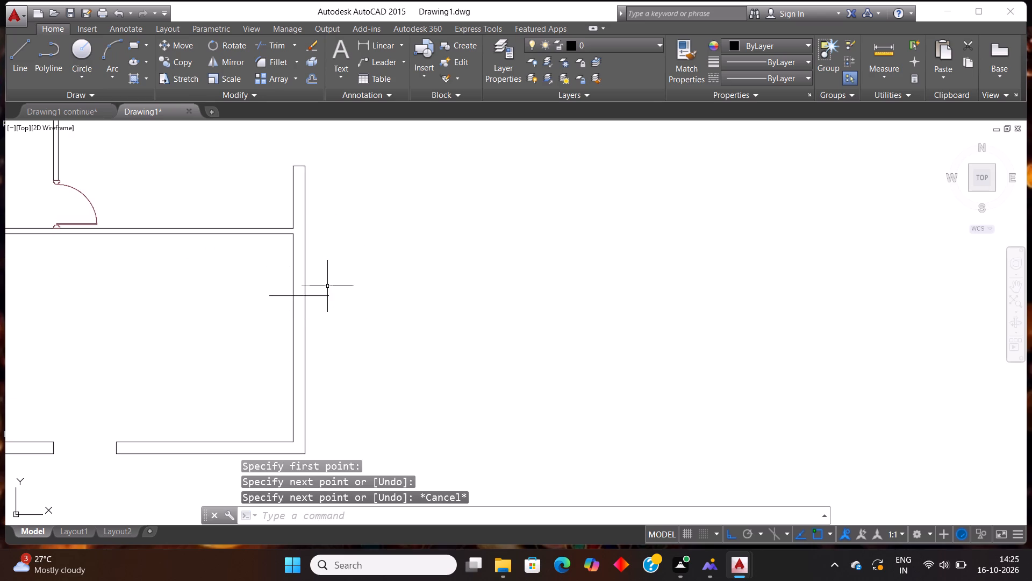
type("off")
key("Return")
type("4'")
key("Return")
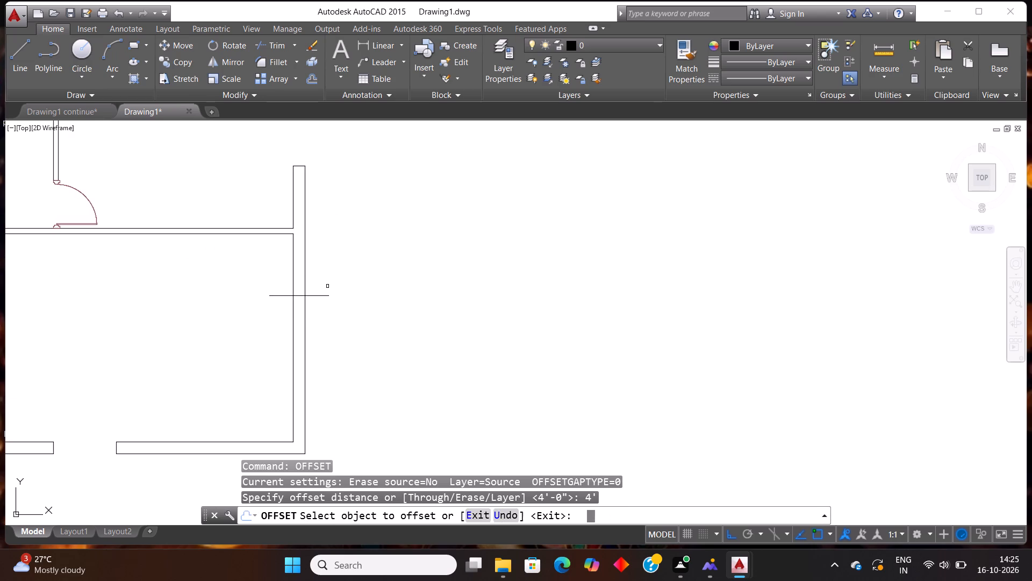
left_click(317, 295)
left_click(328, 369)
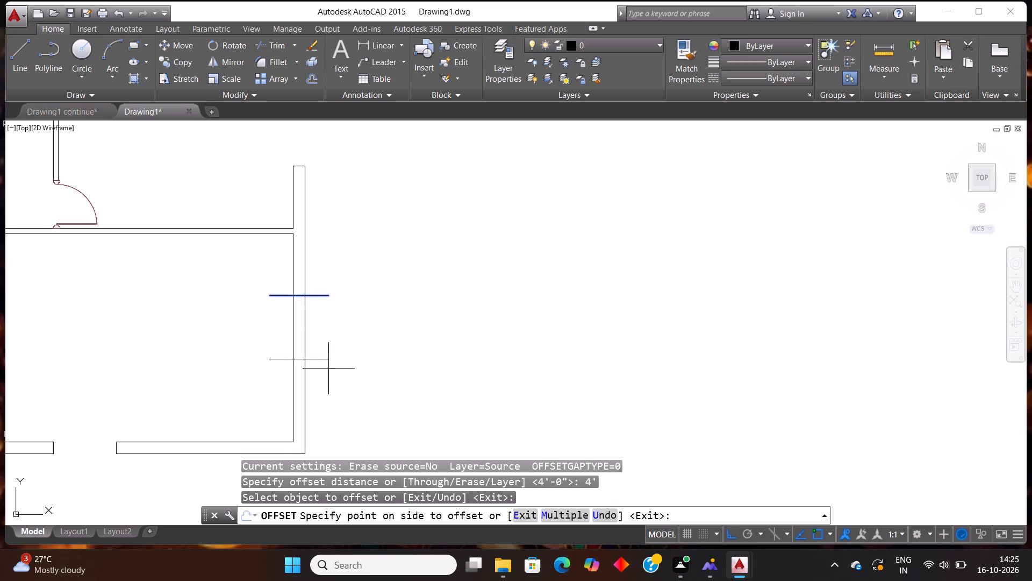
Trim the right outer wall between the 4' markers and the markers' overhanging ends to open the bottom-right room.
key("Escape")
type("tr")
key("Return")
key("Return")
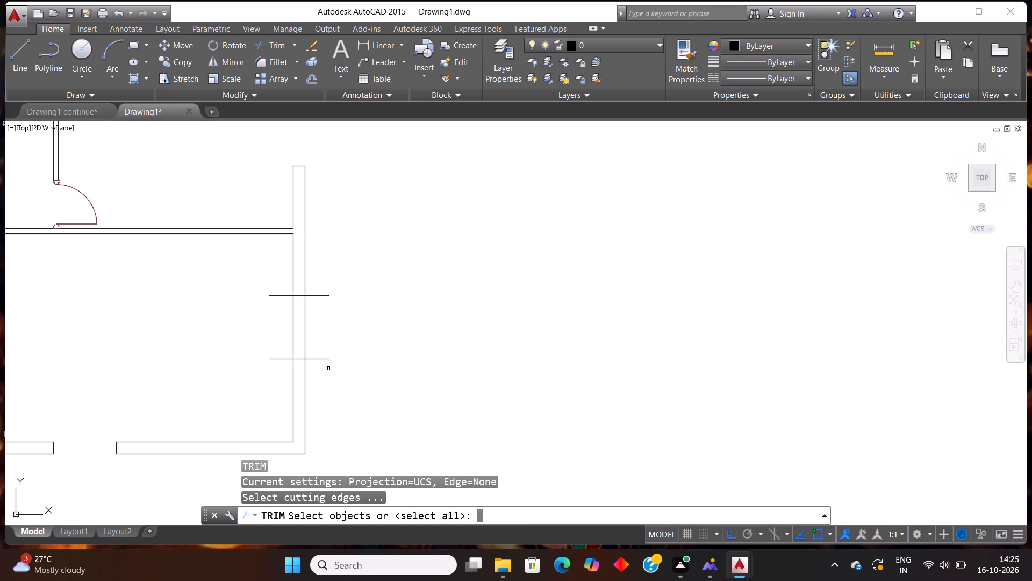
left_click(338, 338)
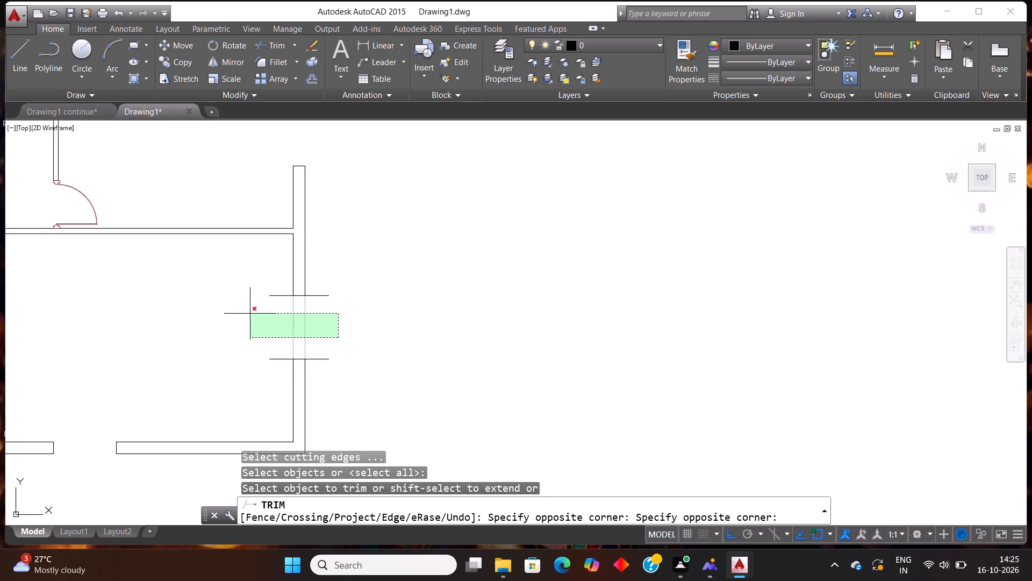
left_click(250, 314)
left_click_drag(327, 271, 317, 319)
left_click(339, 385)
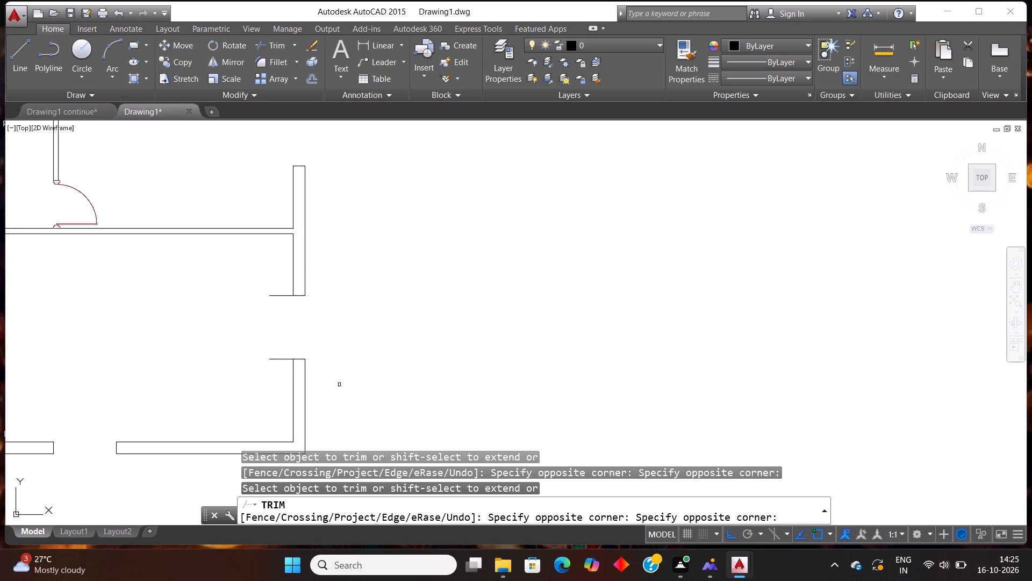
left_click(266, 289)
left_click(290, 380)
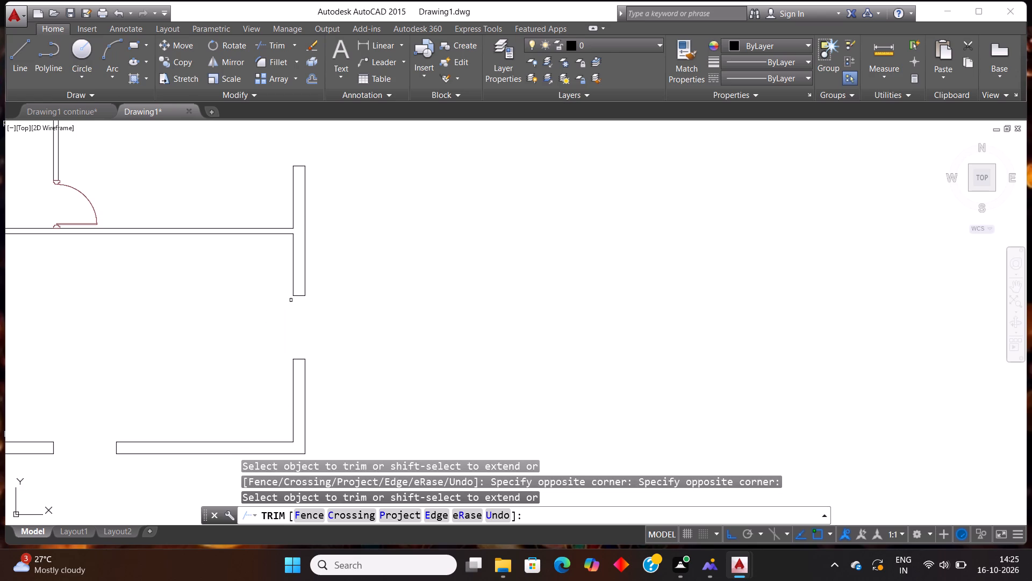
scroll(303, 303, "down", 4)
key("Escape")
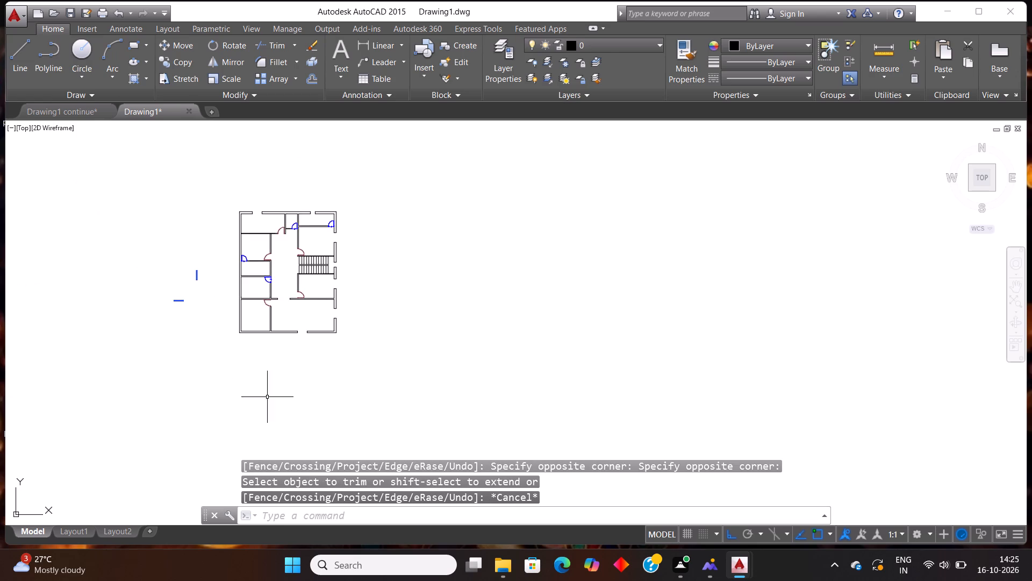
Draw two short vertical marker lines from the bottom outer wall, one on each side of the entrance opening.
scroll(316, 355, "up", 2)
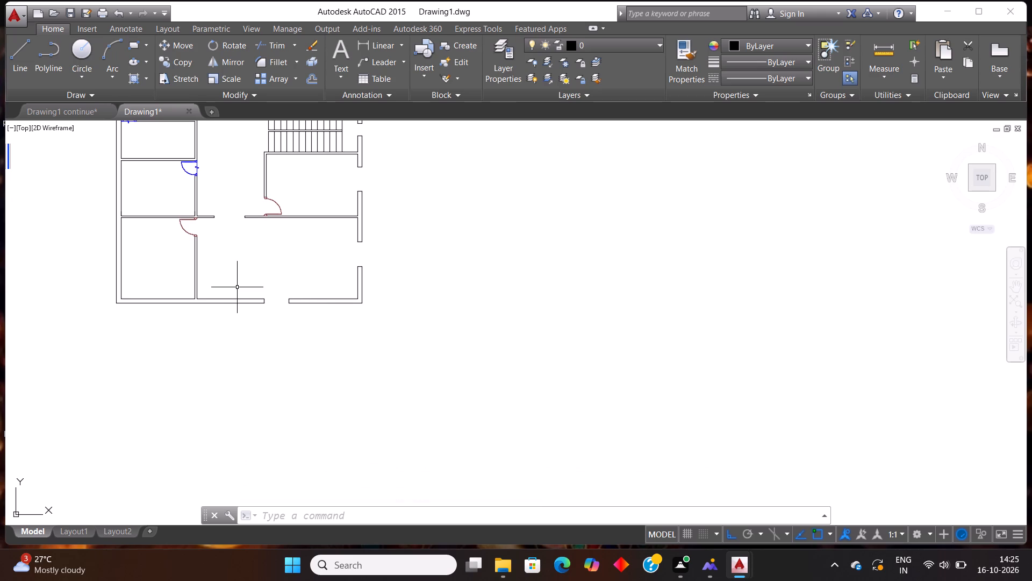
key("l")
key("Return")
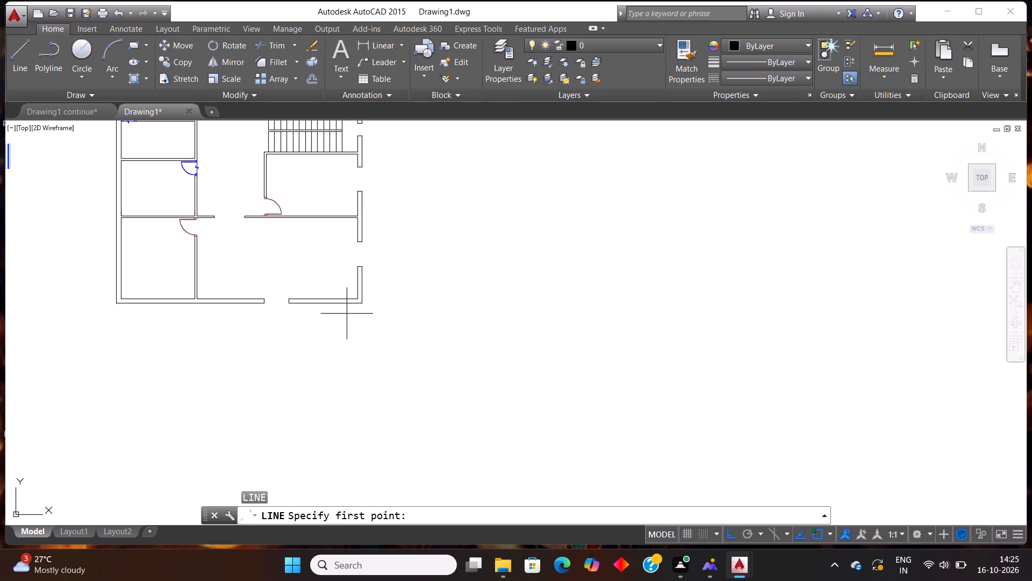
left_click(311, 295)
left_click(314, 331)
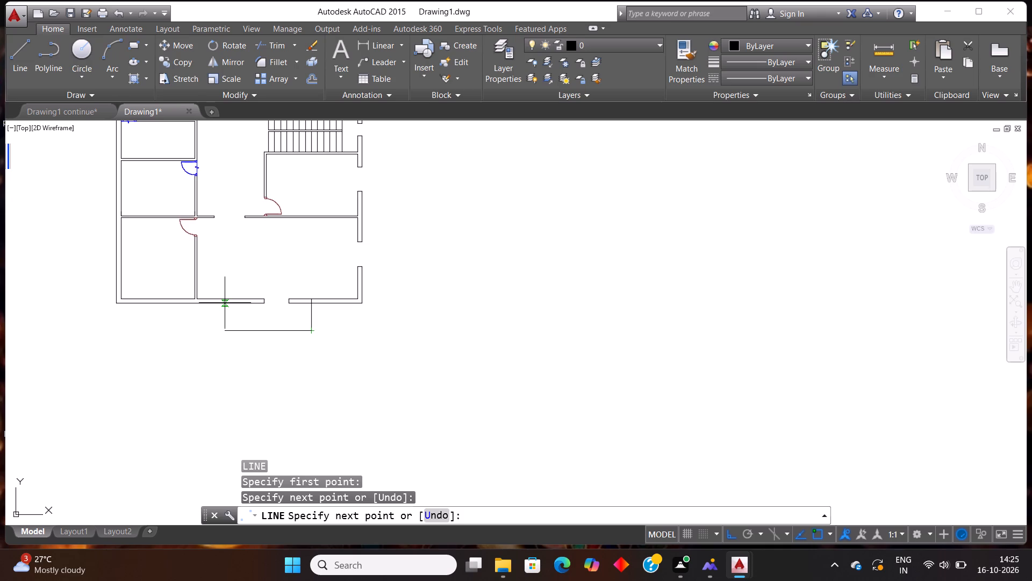
key("Escape")
key("Return")
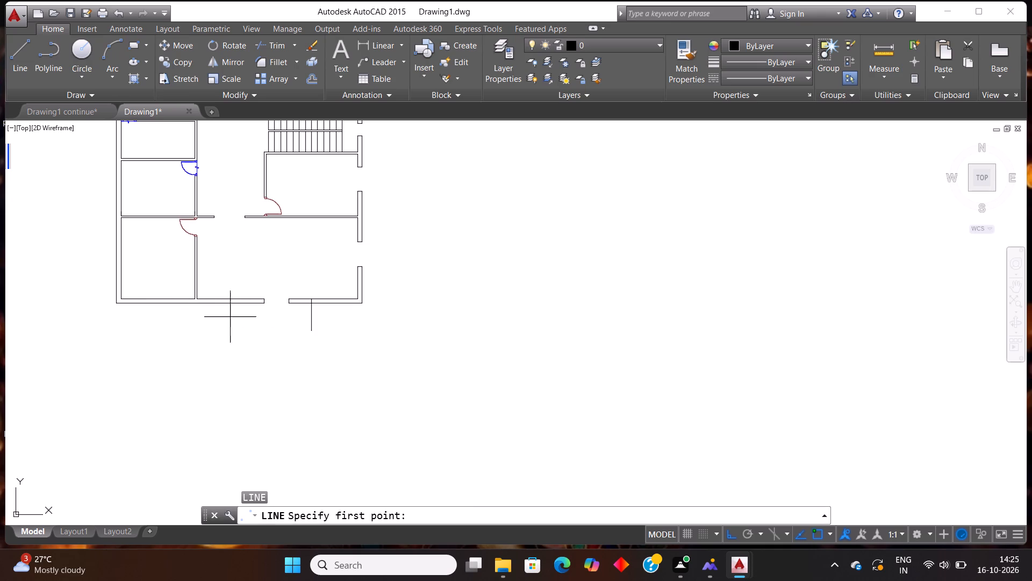
left_click(236, 296)
left_click(229, 336)
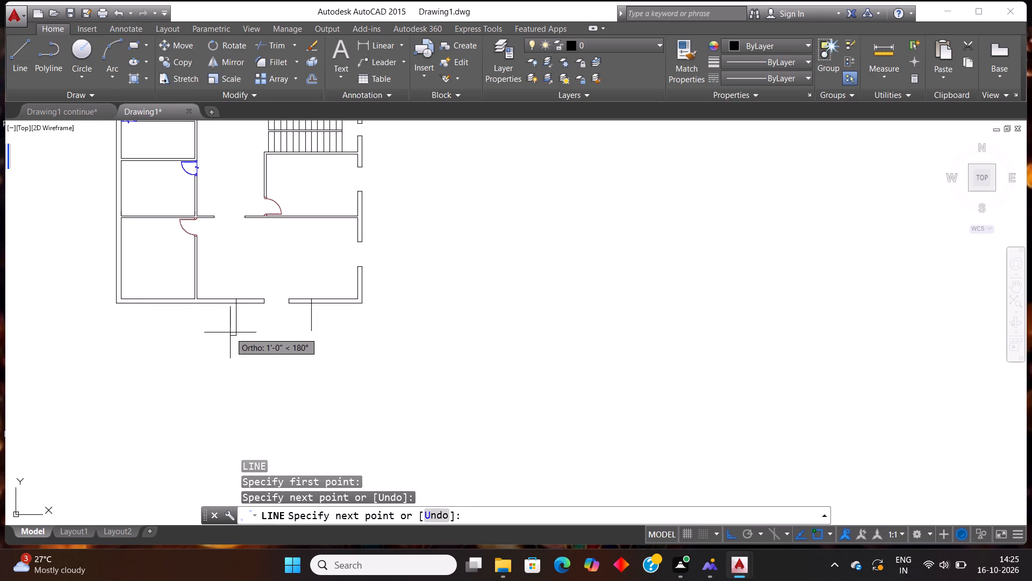
key("Escape")
Offset both vertical markers 2' away from the entrance, the left one leftward and the right one rightward.
type("off")
key("Return")
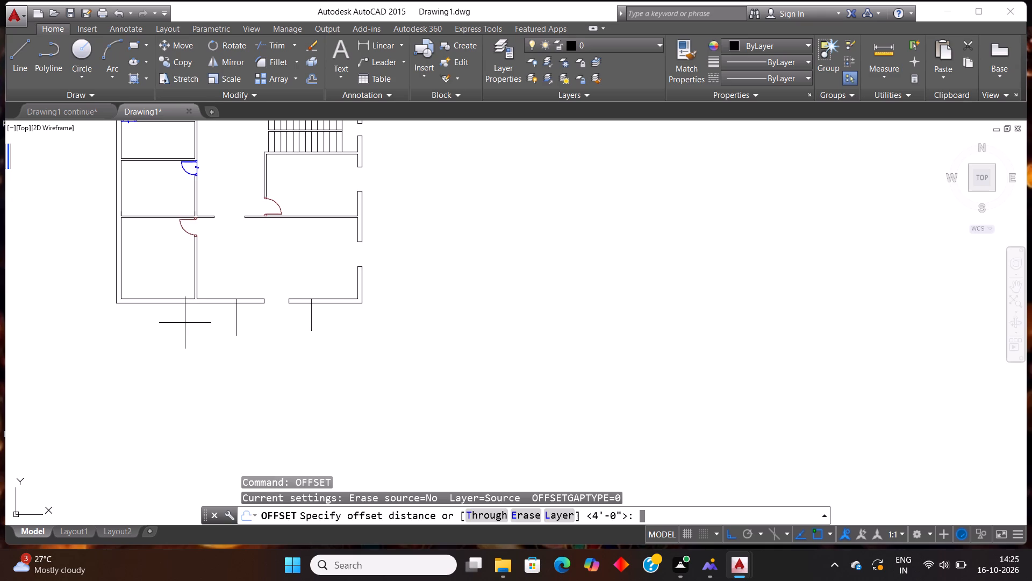
type("2'")
key("Return")
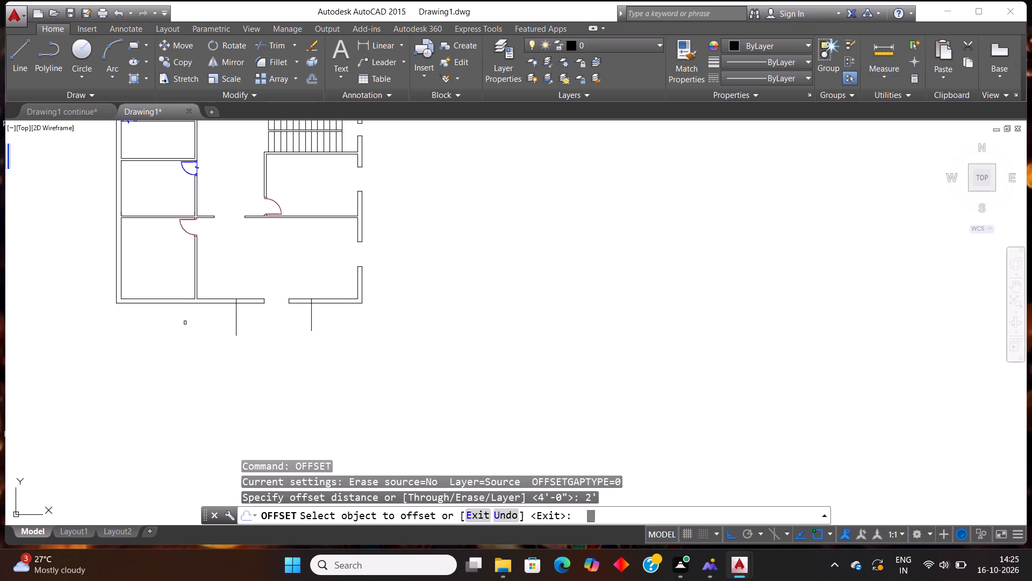
left_click(236, 313)
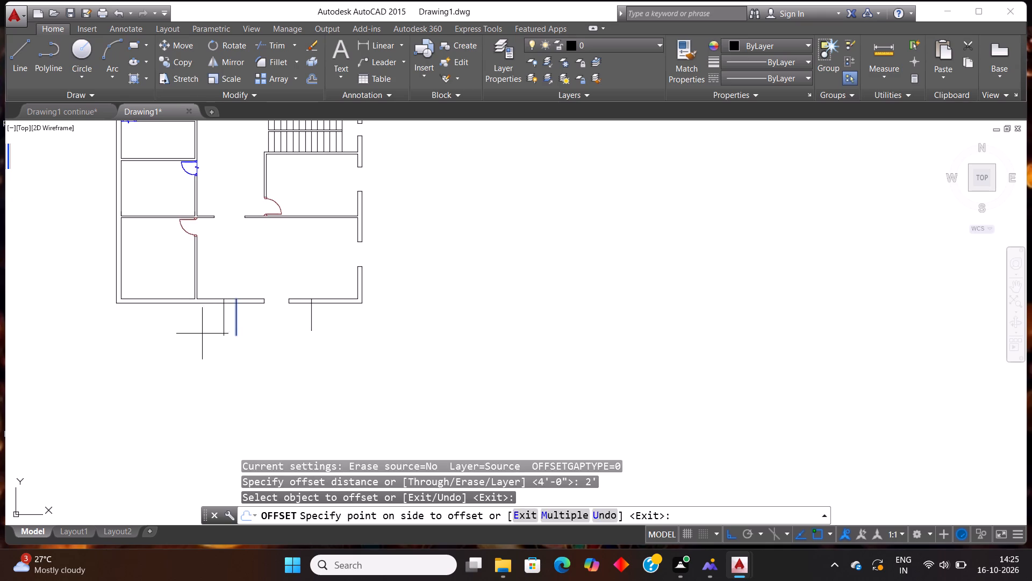
left_click(200, 335)
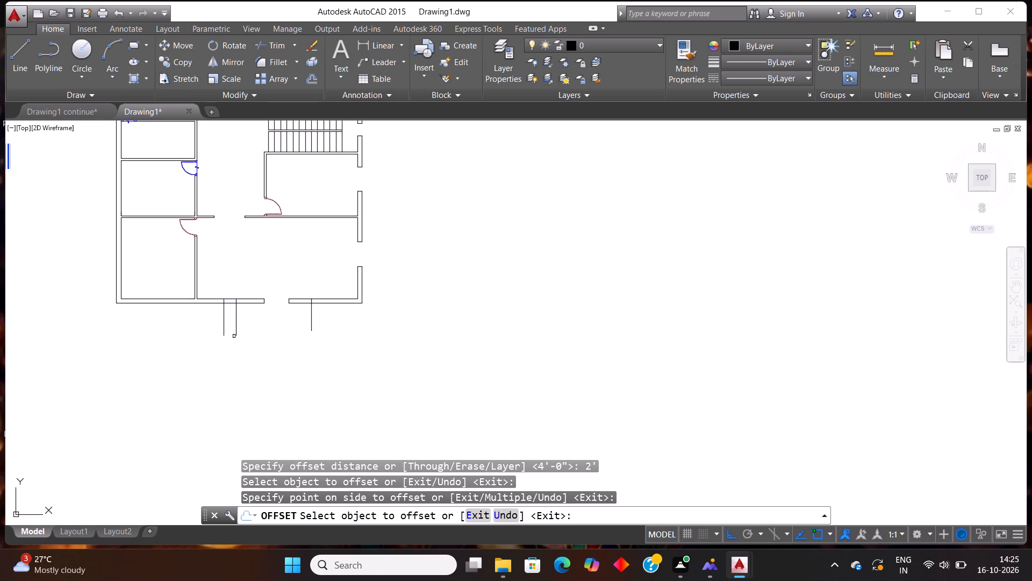
left_click(312, 323)
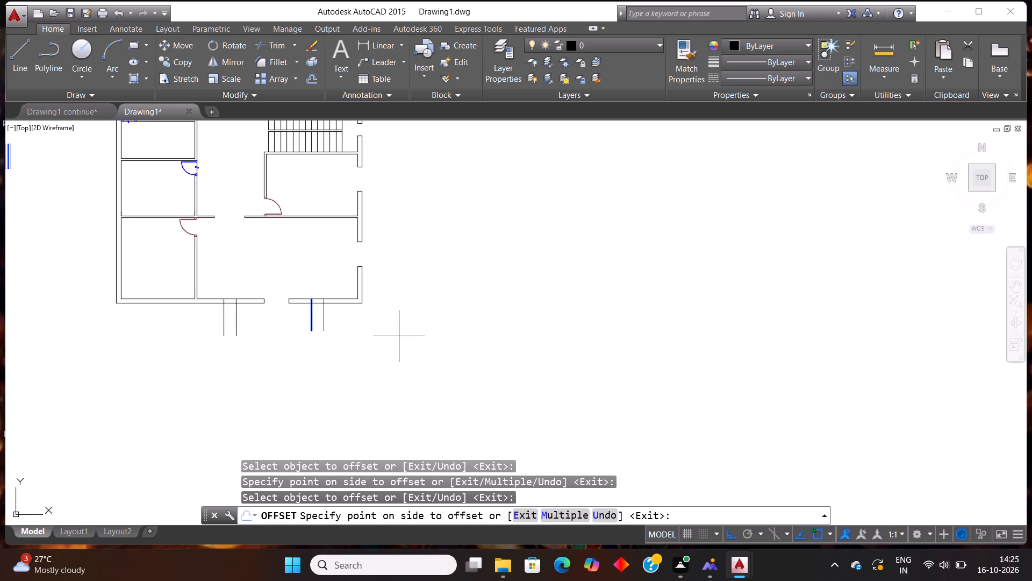
left_click(399, 336)
key("Escape")
Trim the ends of both 2' marker pairs that hang below the bottom outer wall.
type("tr")
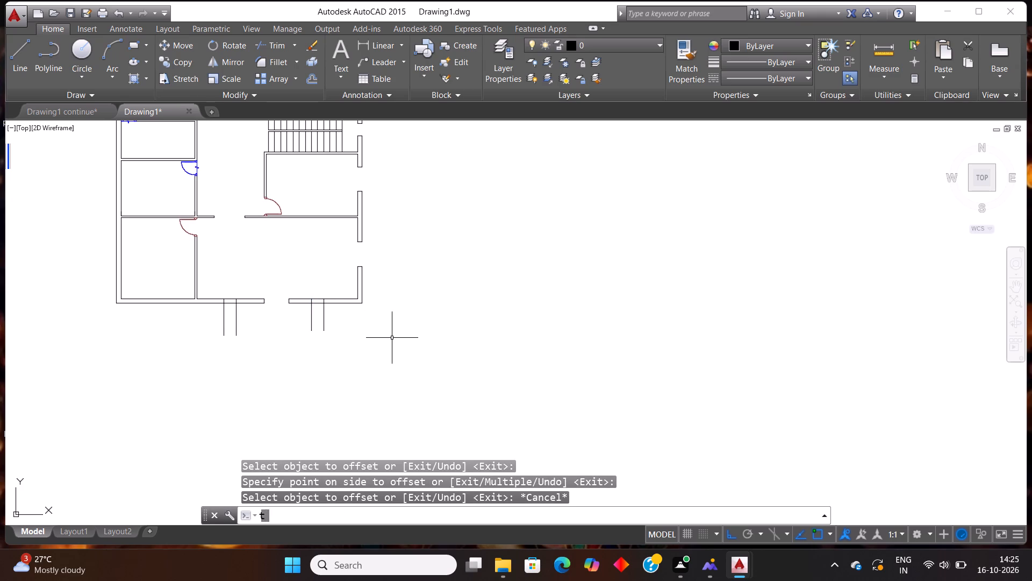
key("Return")
key("Return")
left_click(337, 328)
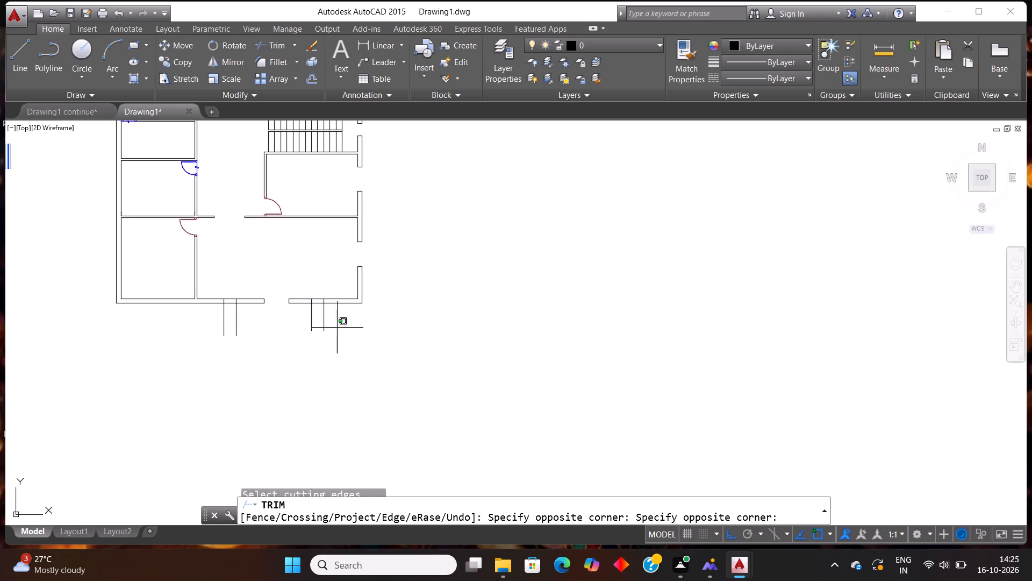
left_click(277, 330)
left_click(244, 324)
left_click(187, 331)
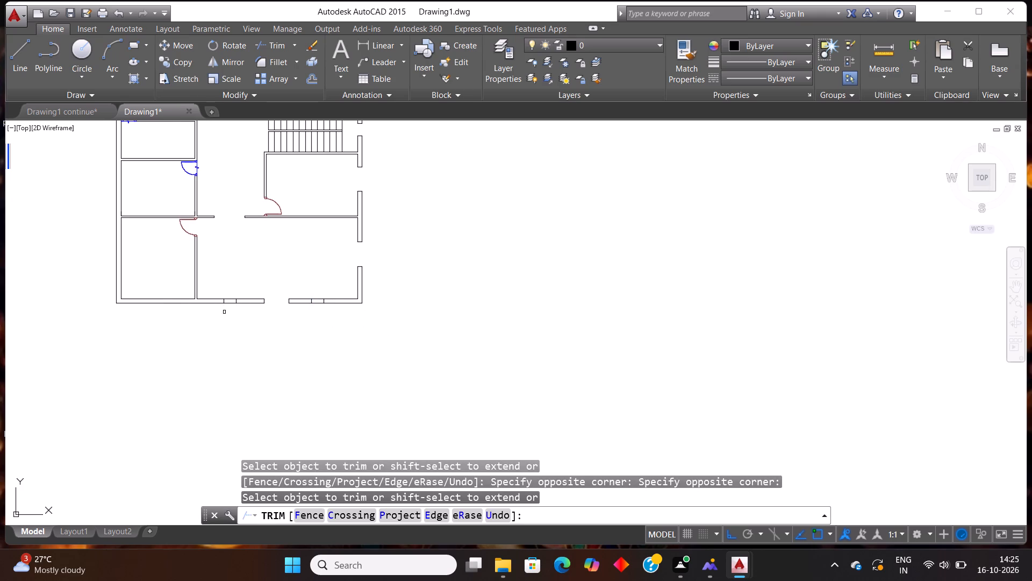
Trim the bottom outer wall between each pair of 2' markers to cut openings on both sides of the entrance.
scroll(237, 288, "up", 5)
left_click(153, 464)
left_click(142, 323)
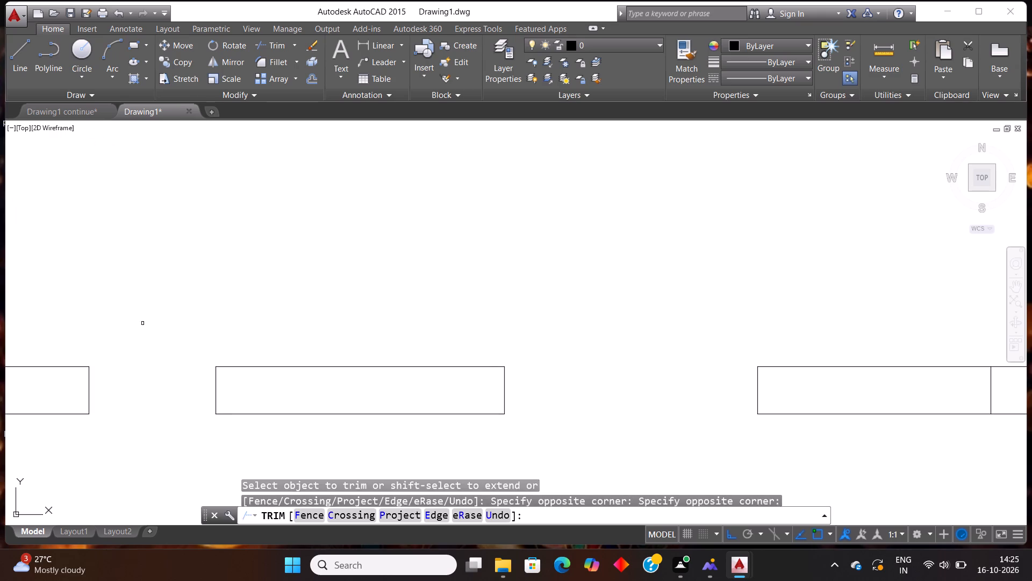
scroll(229, 343, "down", 3)
scroll(515, 414, "up", 1)
scroll(433, 391, "up", 2)
left_click(413, 381)
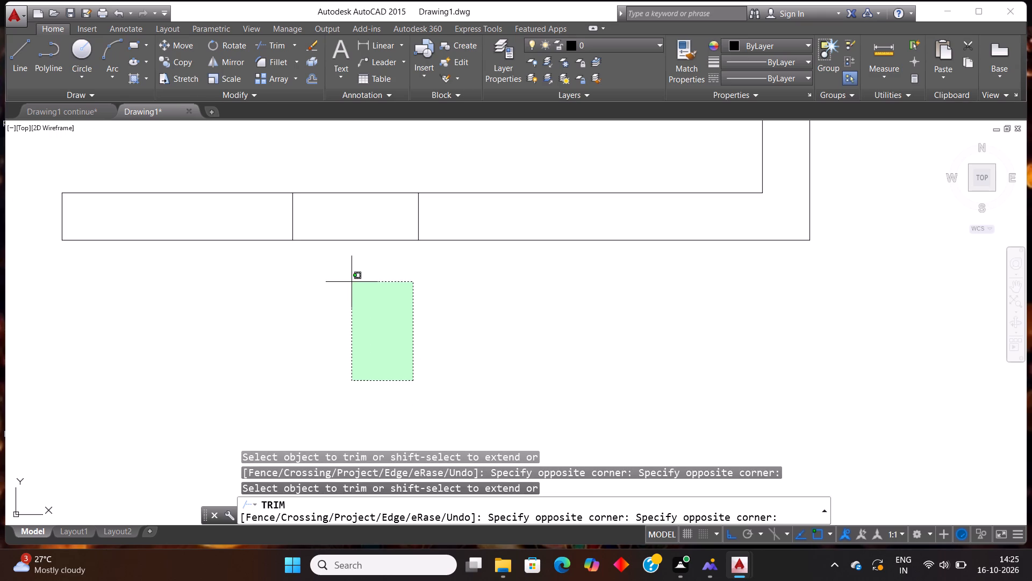
left_click(341, 178)
scroll(450, 304, "down", 5)
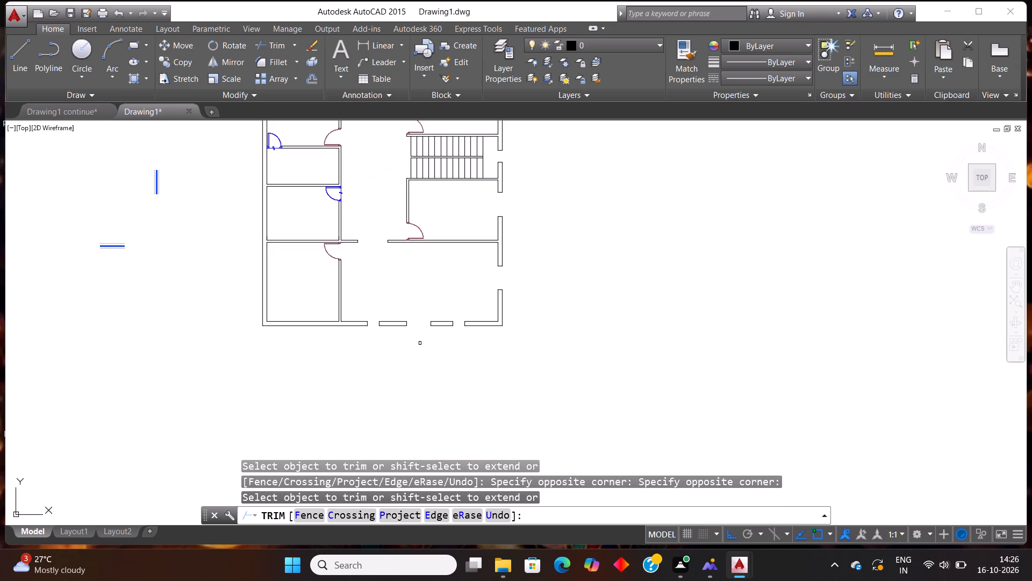
scroll(212, 285, "down", 2)
scroll(173, 255, "up", 1)
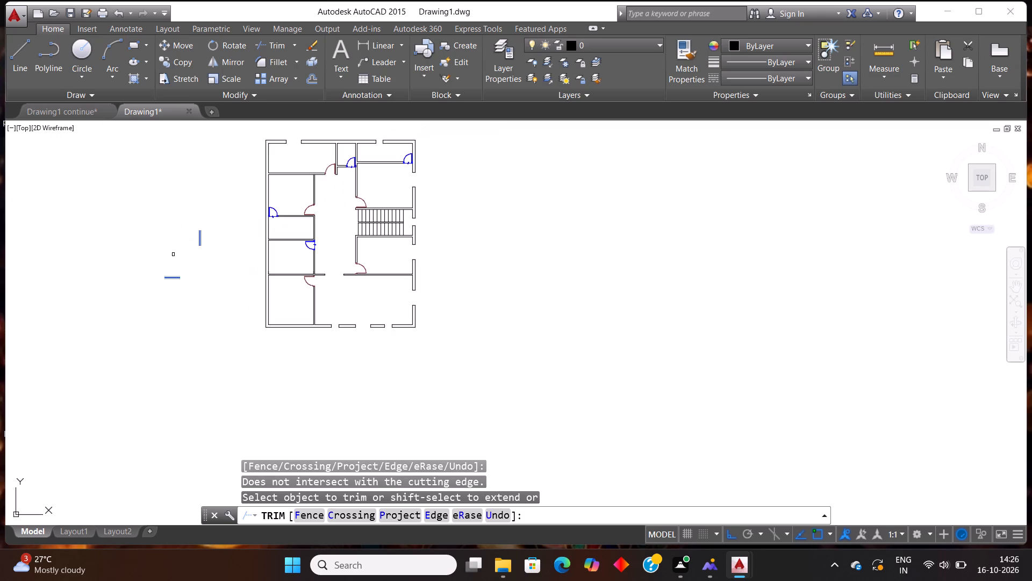
key("Escape")
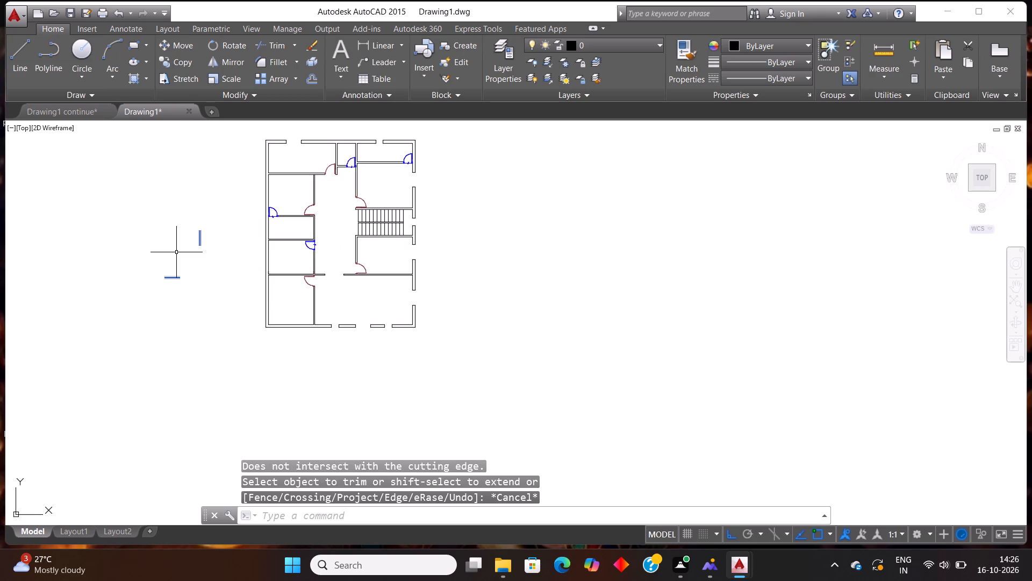
Draw a short vertical line across the bottom outer wall of the bottom-left room and offset it 4' to the right.
key("l")
key("Return")
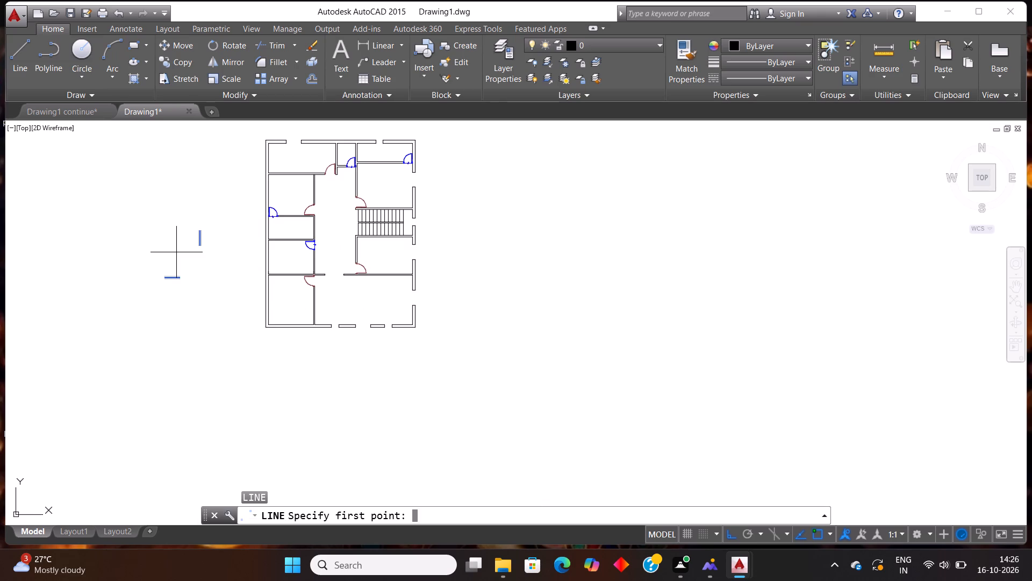
scroll(284, 331, "up", 1)
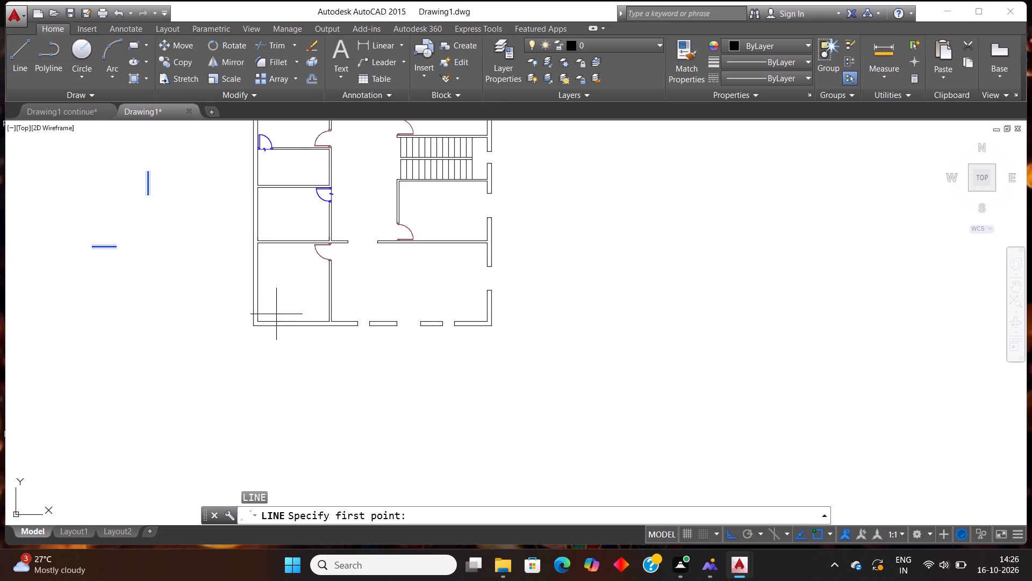
left_click(276, 314)
left_click(277, 351)
key("Escape")
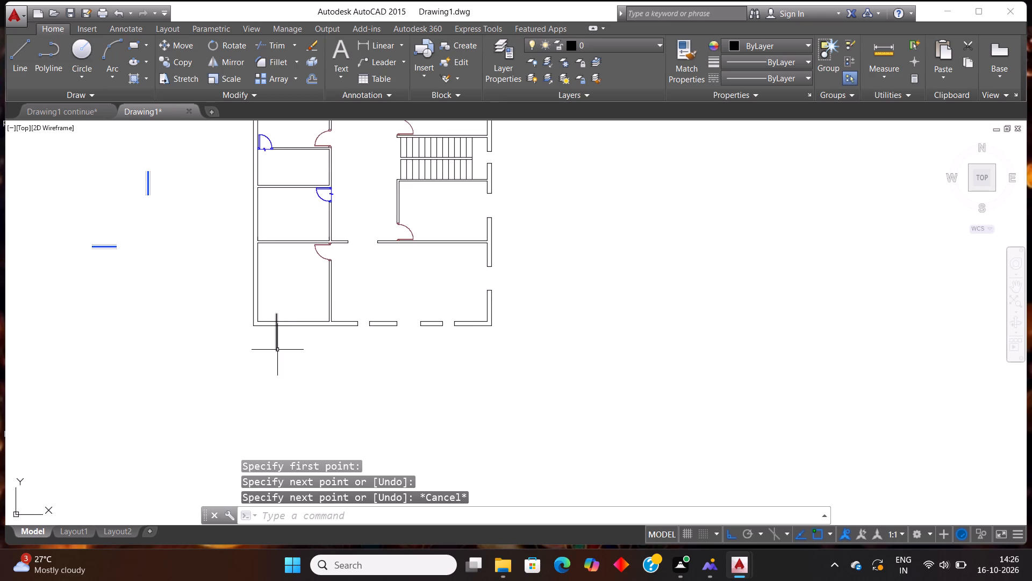
type("off")
key("Return")
type("4'")
key("Return")
left_click(279, 349)
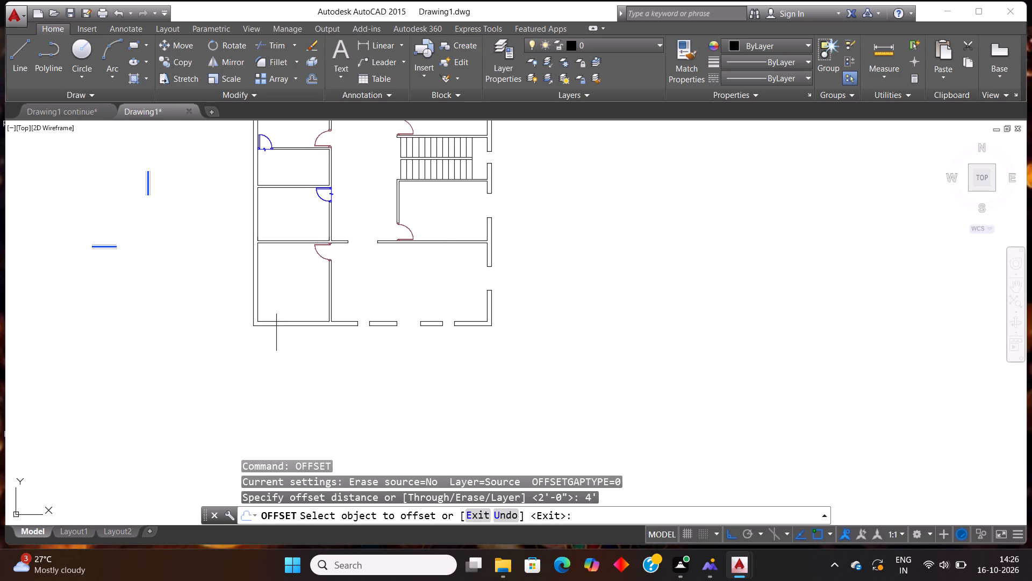
left_click(275, 350)
left_click(384, 365)
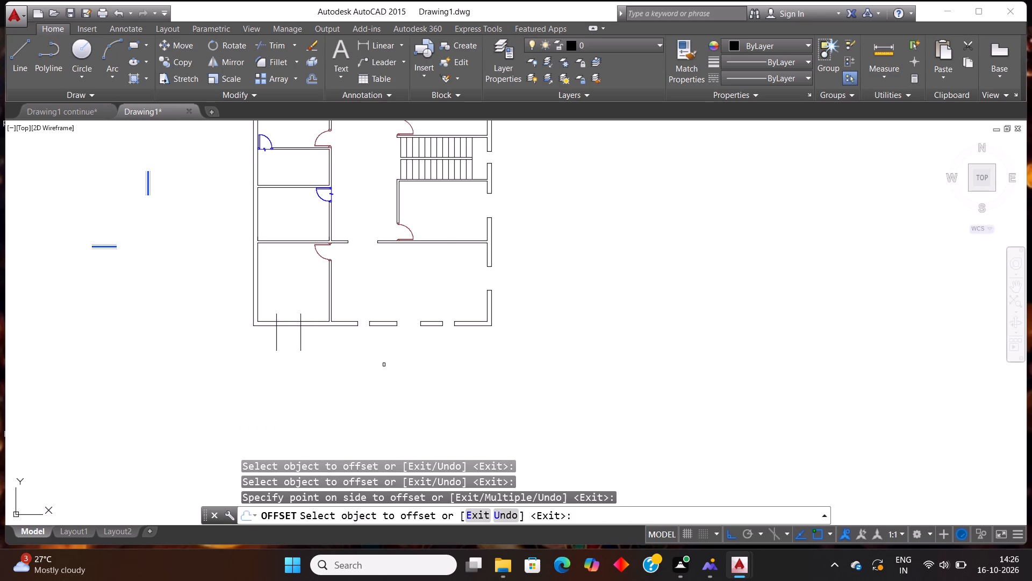
key("Escape")
Trim the bottom outer wall between the 4' markers and the markers' overhanging ends to open the bottom-left room.
type("tr")
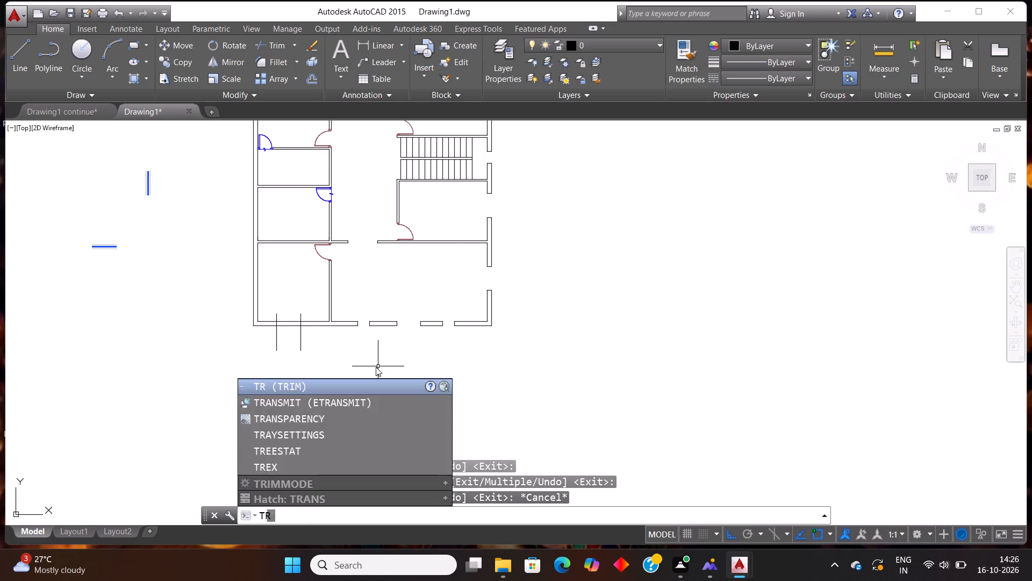
key("Return")
key("Return")
left_click(289, 349)
left_click(283, 314)
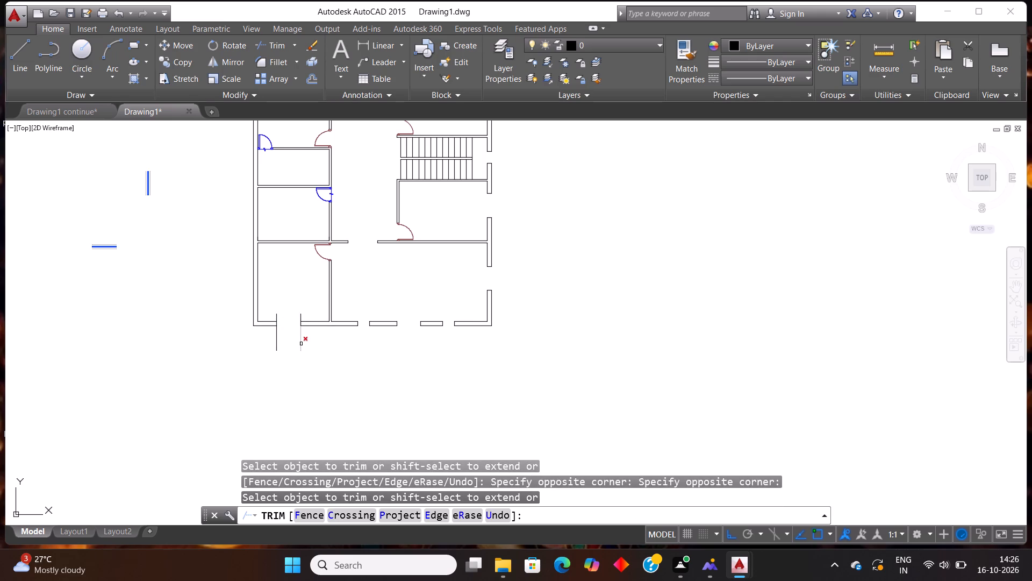
left_click(301, 344)
left_click(275, 343)
left_click(281, 341)
left_click(269, 307)
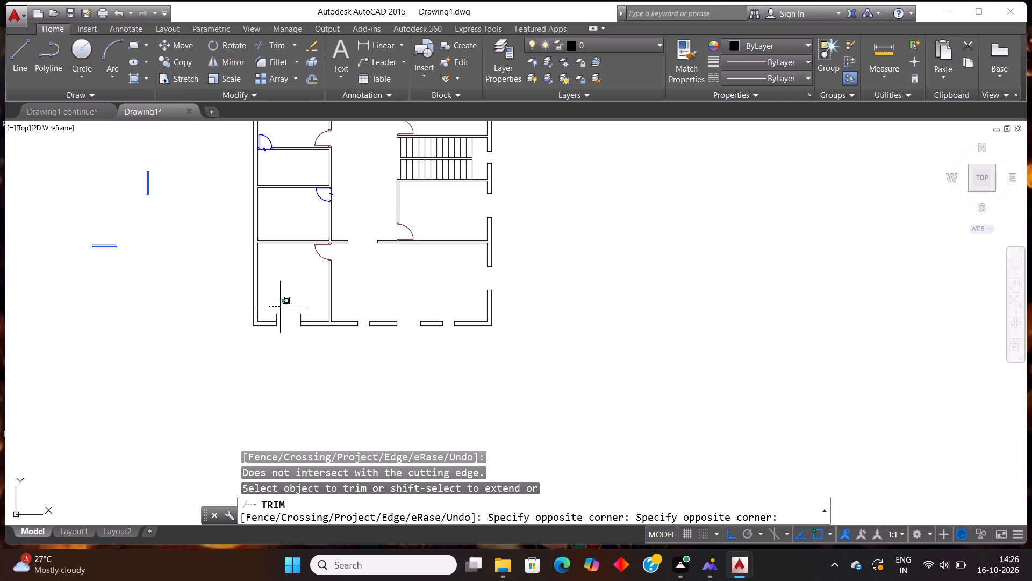
left_click(313, 317)
scroll(332, 388, "down", 1)
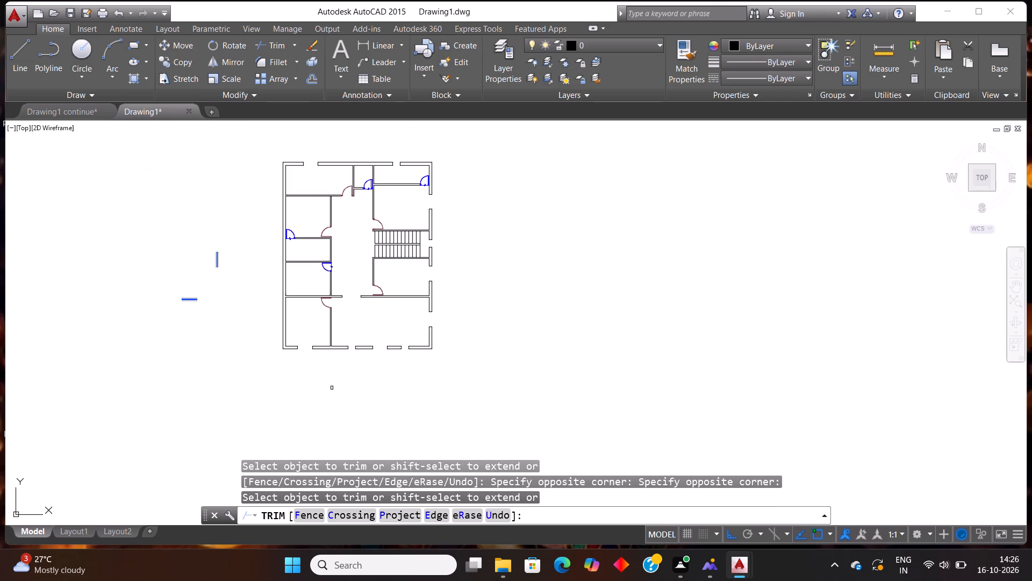
scroll(304, 316, "up", 1)
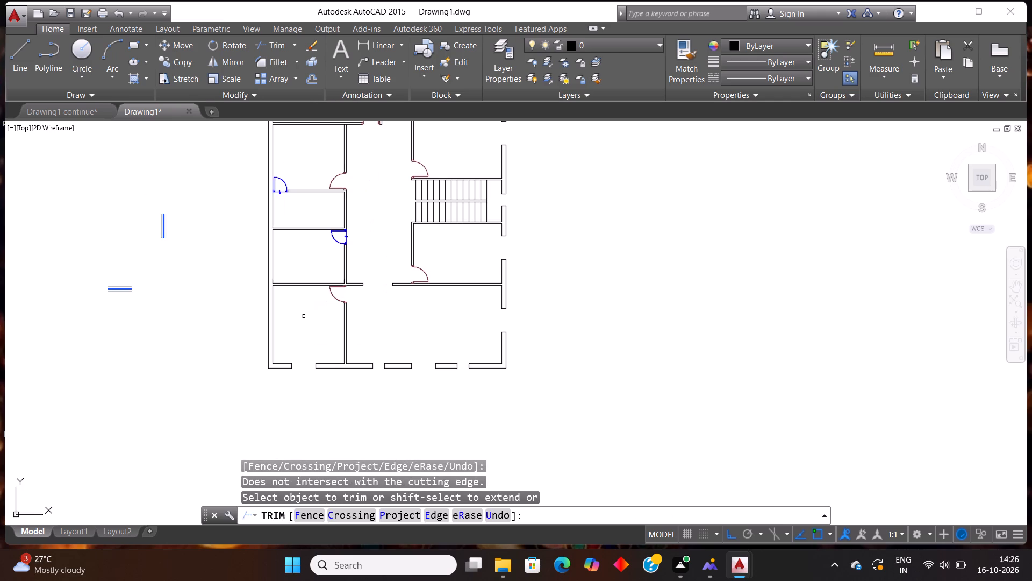
key("Escape")
Draw a short horizontal line across the left outer wall of the bottom-left room and offset it 4' downward.
scroll(250, 304, "up", 1)
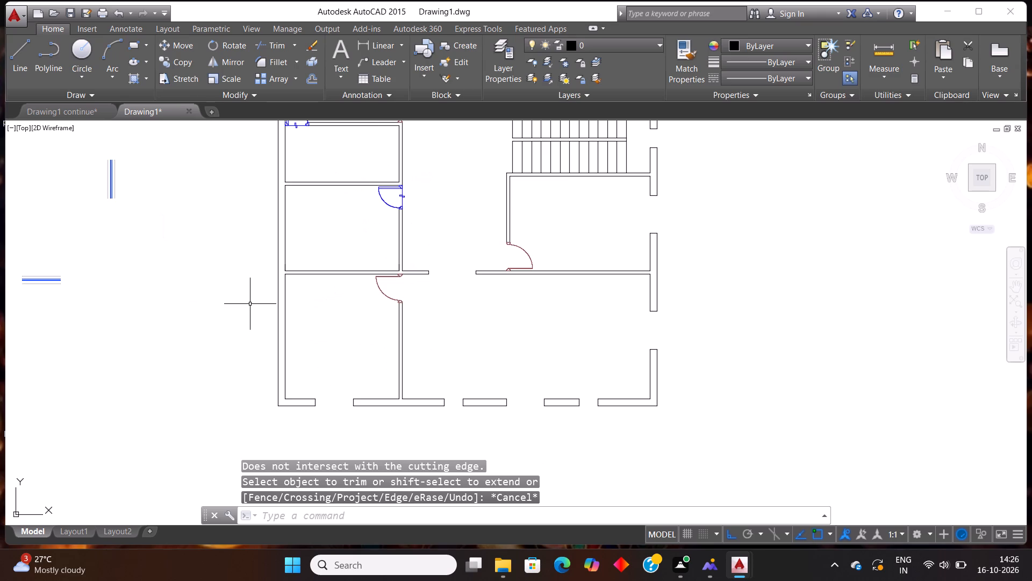
scroll(250, 304, "up", 1)
key("l")
key("Return")
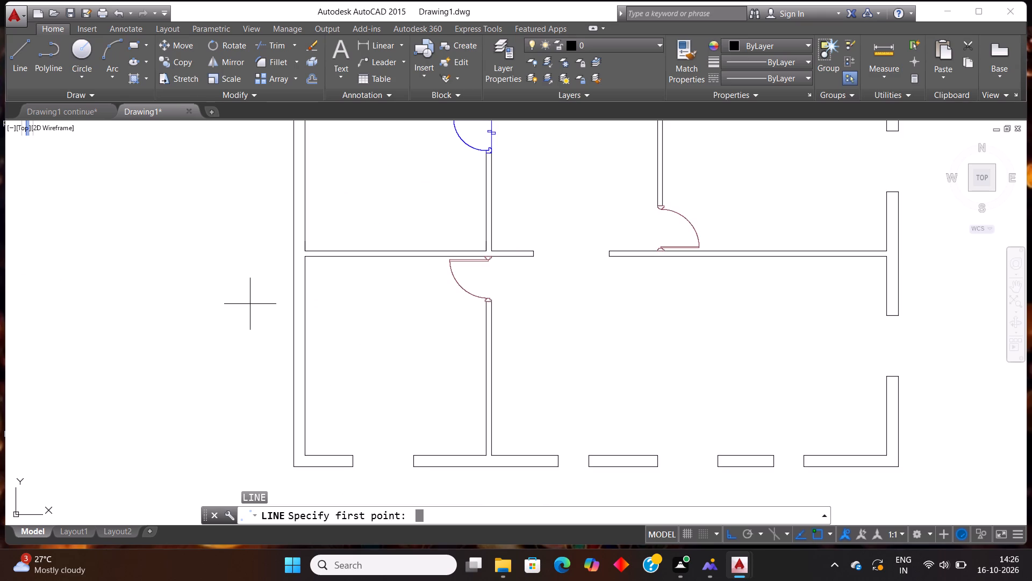
left_click(318, 307)
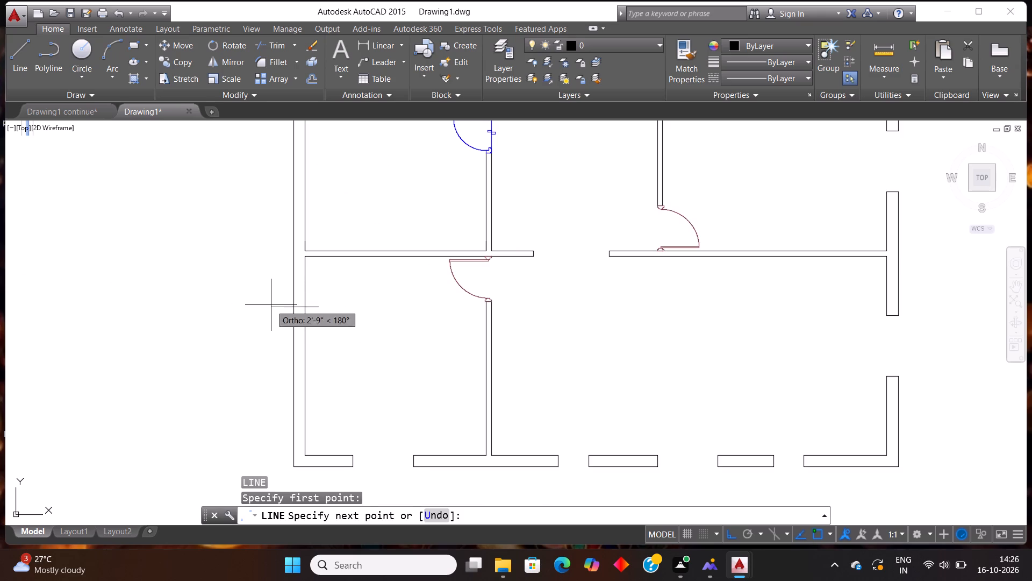
left_click(271, 305)
key("Escape")
type("off")
key("Return")
type("4'")
key("Return")
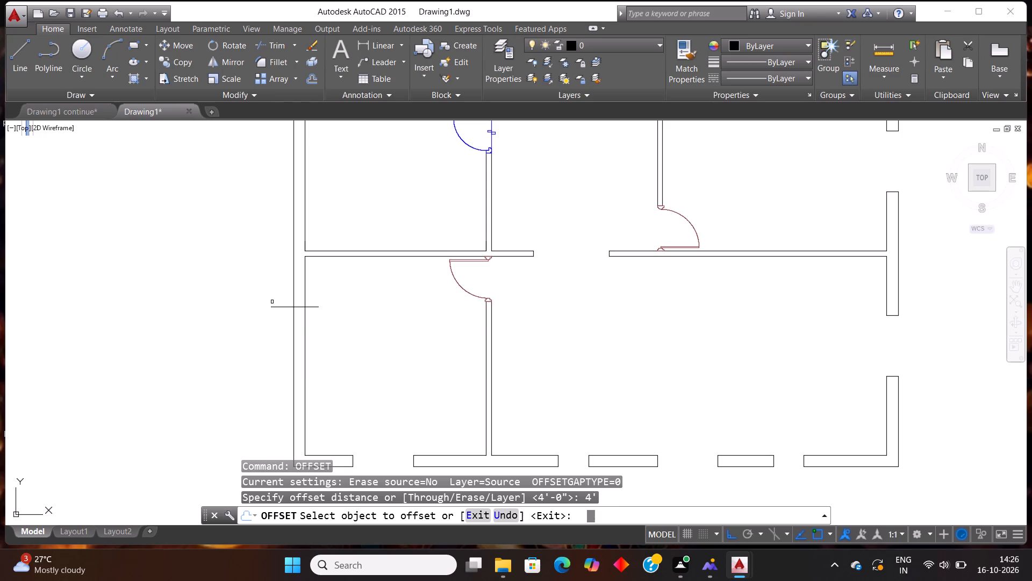
left_click(276, 306)
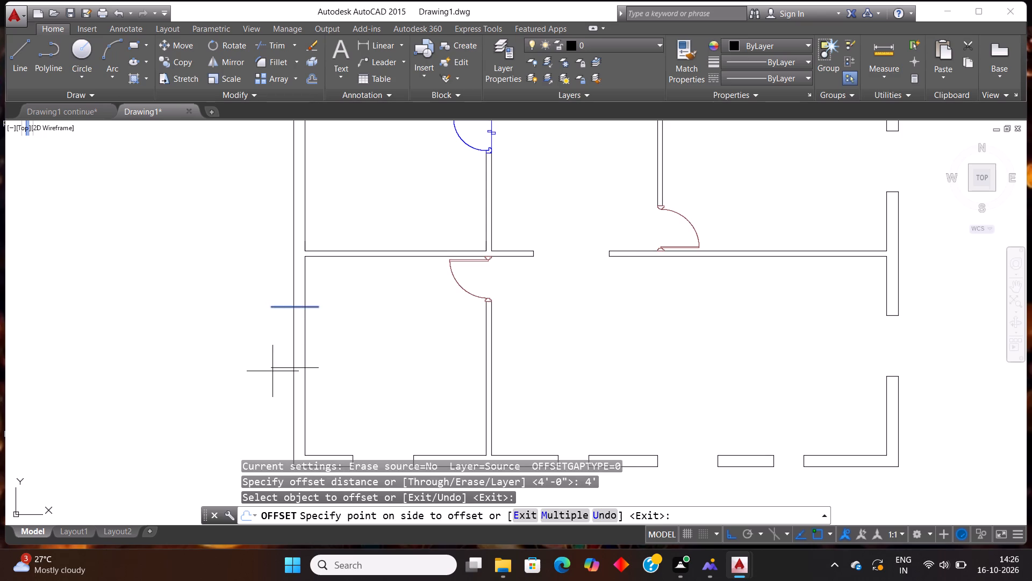
left_click(248, 341)
key("Escape")
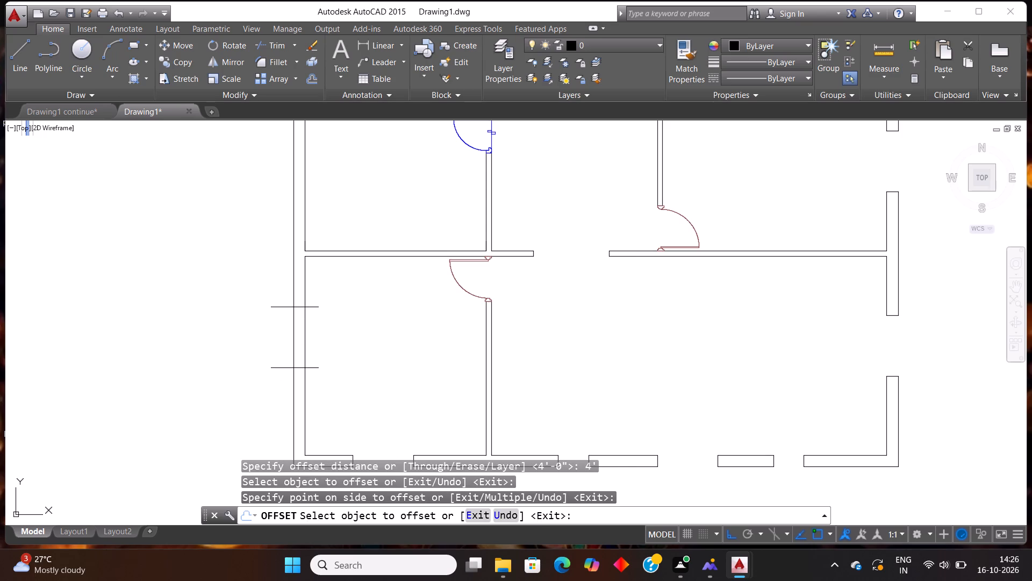
Trim the left outer wall between the 4' markers and the markers' overhanging ends to open the bottom-left room.
type("tr")
key("Return")
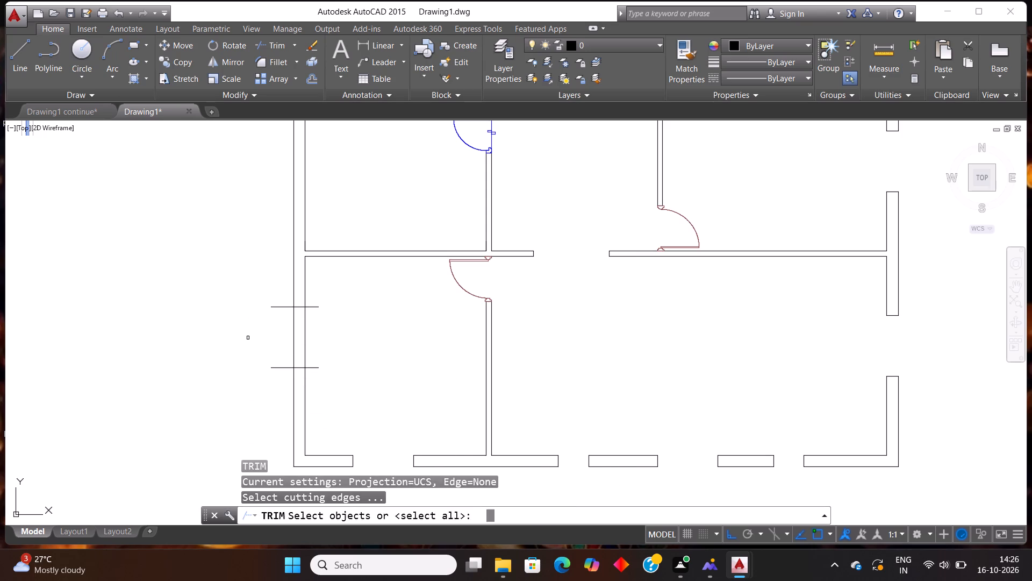
key("Return")
left_click(274, 335)
left_click(343, 323)
left_click_drag(254, 274, 254, 285)
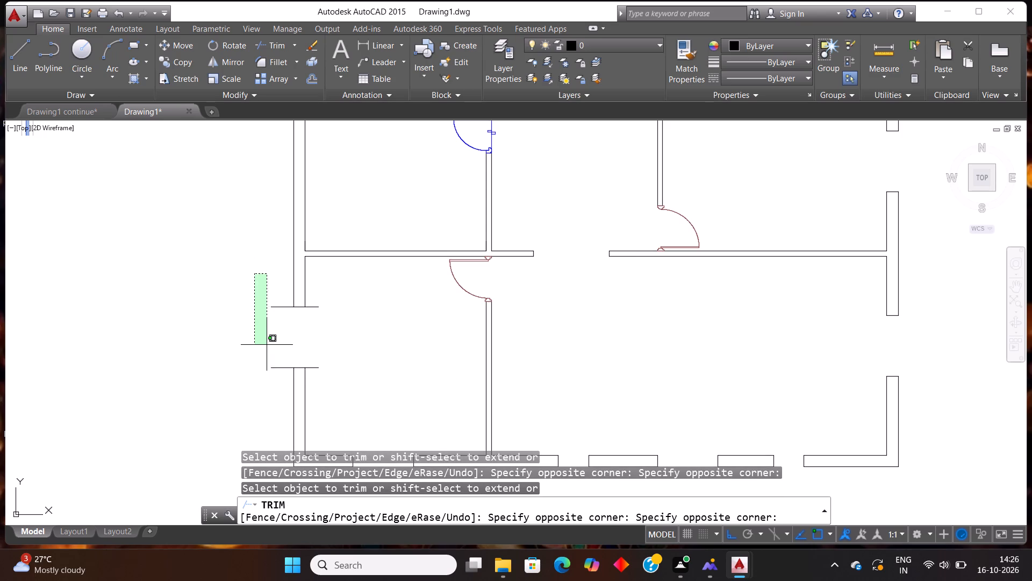
left_click(276, 383)
scroll(307, 344, "up", 1)
left_click(332, 399)
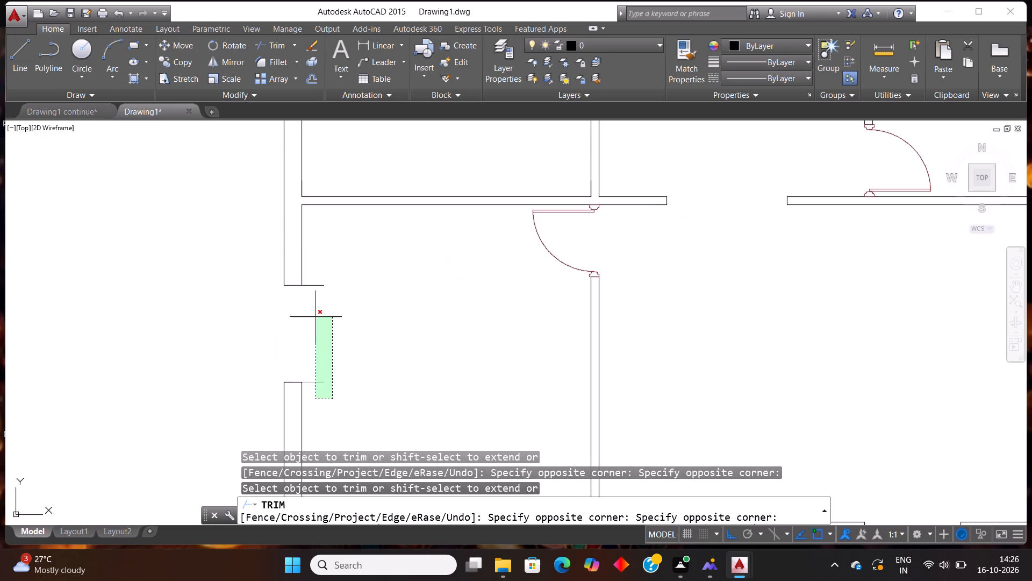
left_click(314, 264)
scroll(321, 287, "down", 2)
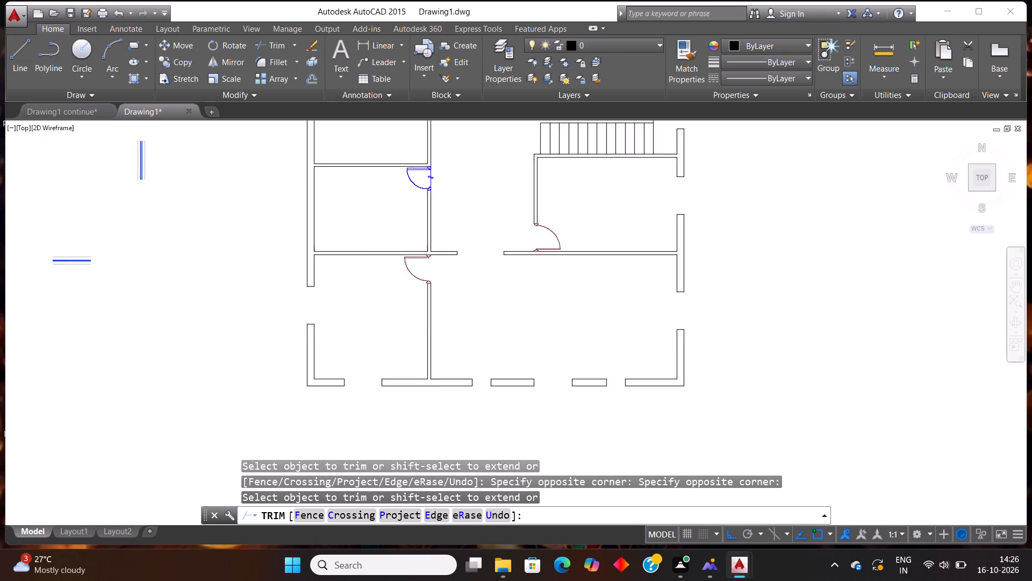
scroll(321, 287, "down", 1)
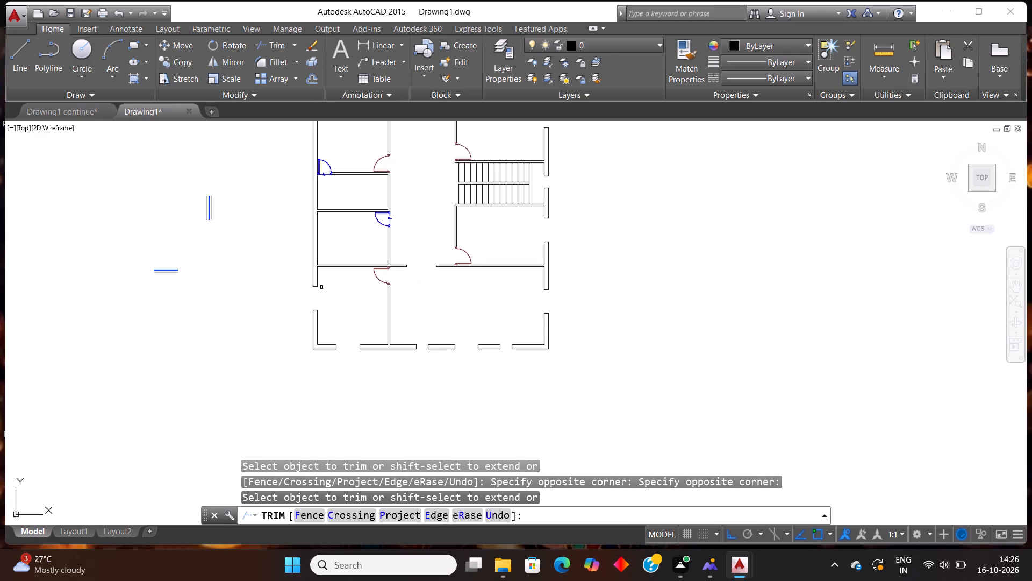
scroll(321, 287, "down", 1)
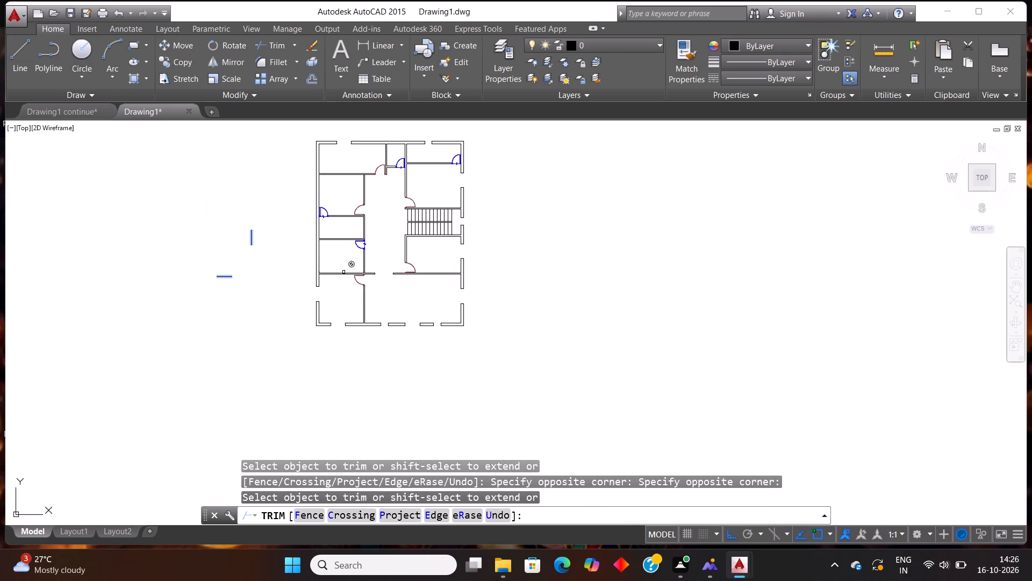
key("Escape")
Draw a short horizontal line across the left outer wall of the room directly above the bottom-left room and offset it 2' downward.
scroll(362, 243, "up", 1)
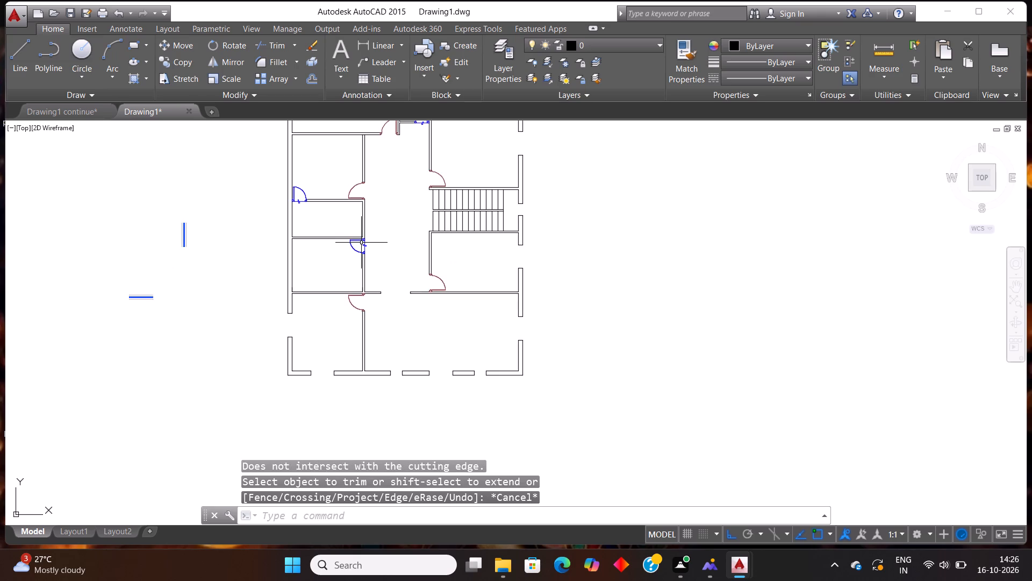
scroll(361, 243, "up", 1)
key("l")
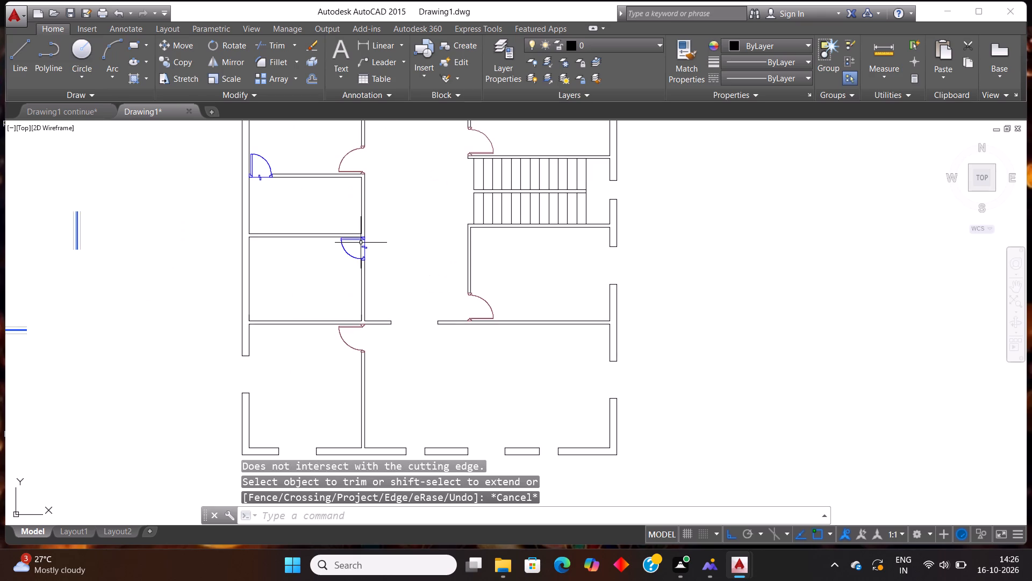
key("Return")
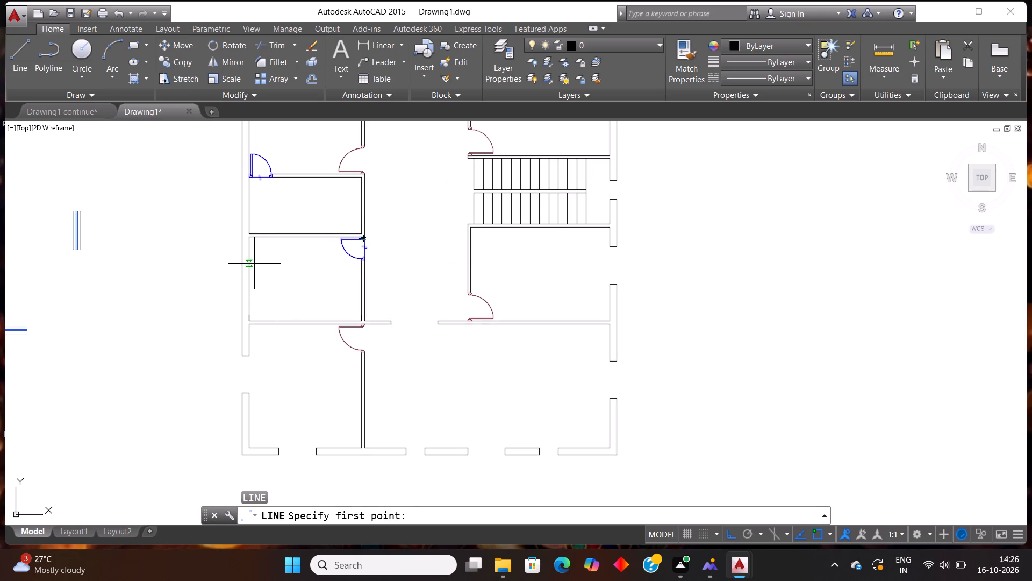
left_click(254, 264)
left_click(233, 264)
key("Escape")
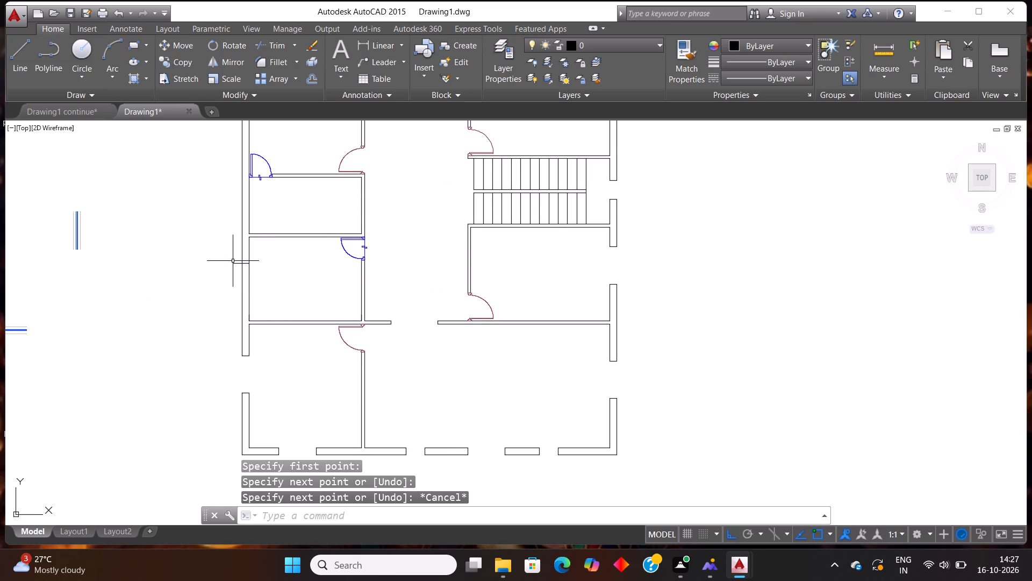
type("off")
key("Return")
type("2'")
key("Return")
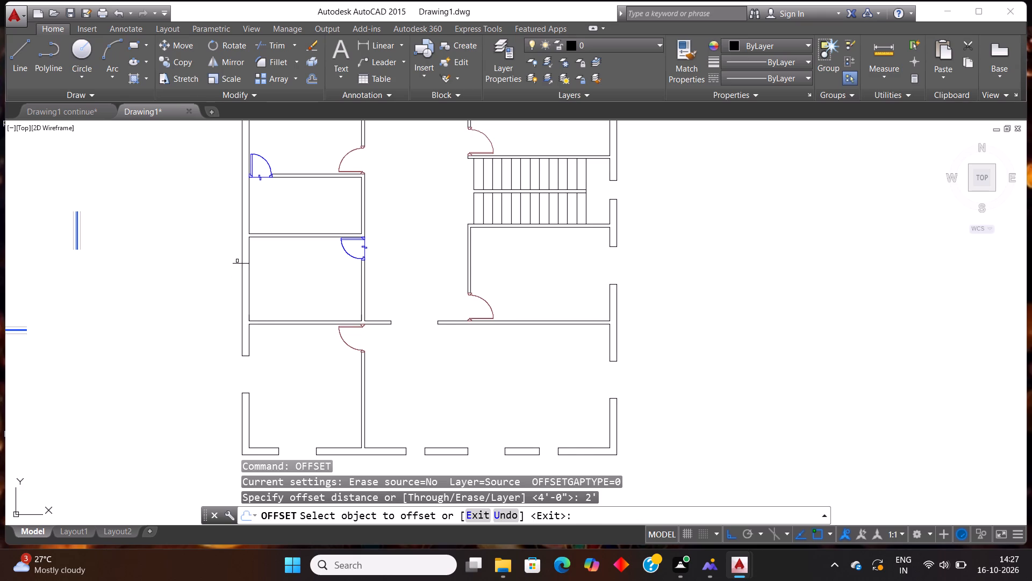
left_click(236, 264)
left_click(212, 331)
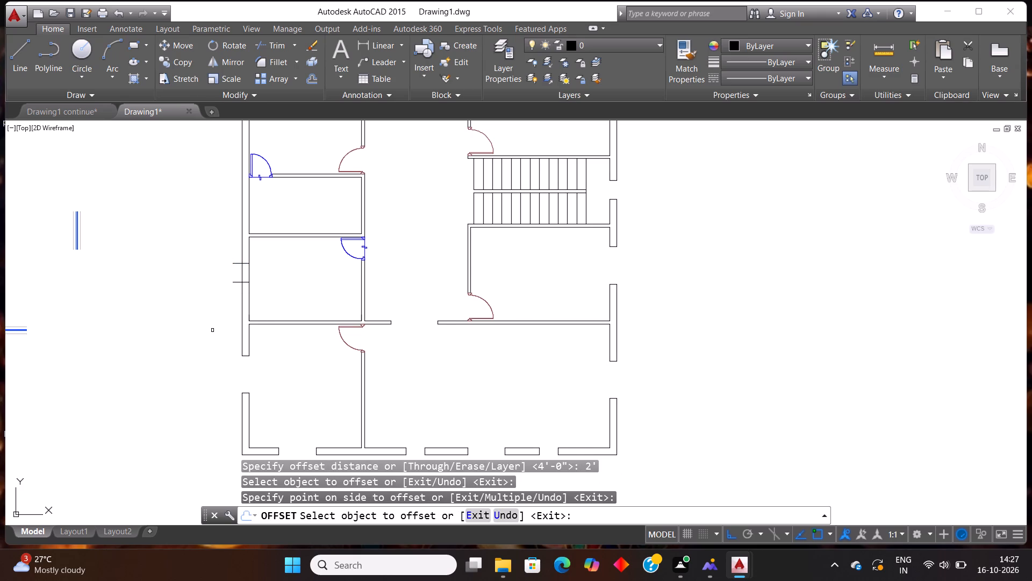
key("Escape")
Trim the left outer wall between these 2' markers and the markers' overhanging ends to cut the room's opening.
type("tr")
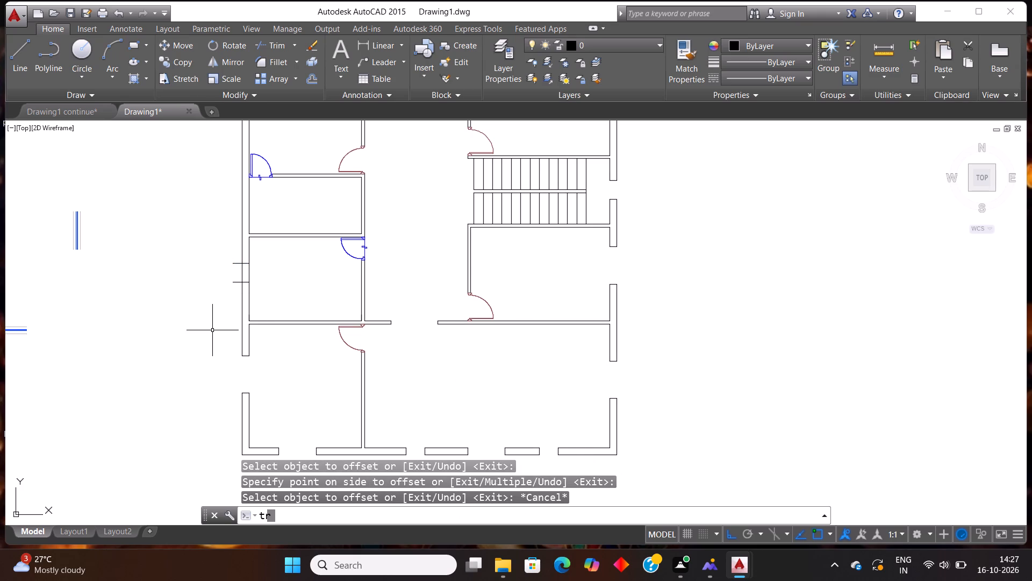
key("Return")
key("Return")
scroll(253, 271, "up", 3)
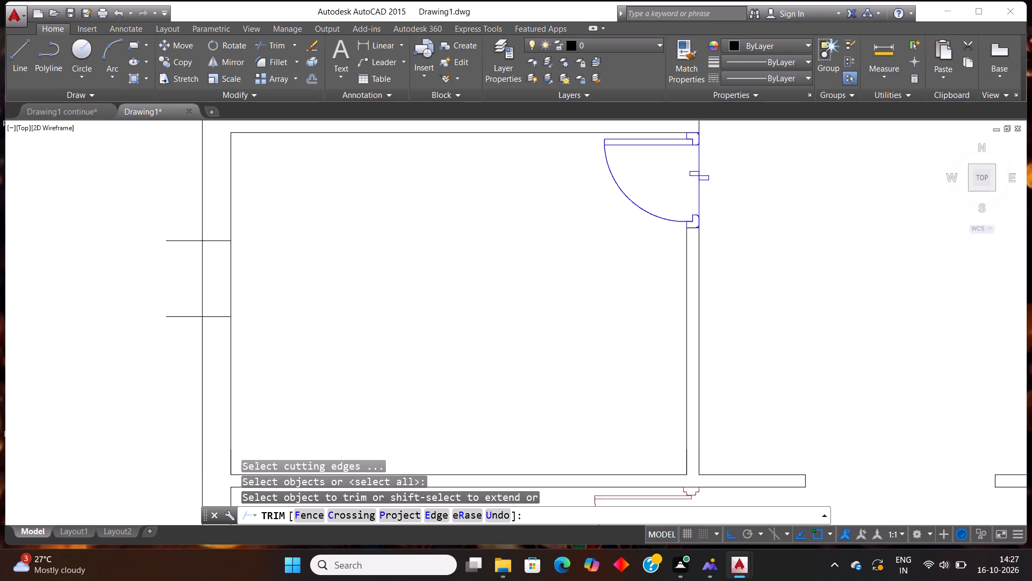
left_click(253, 271)
left_click(171, 264)
left_click(164, 201)
left_click(173, 356)
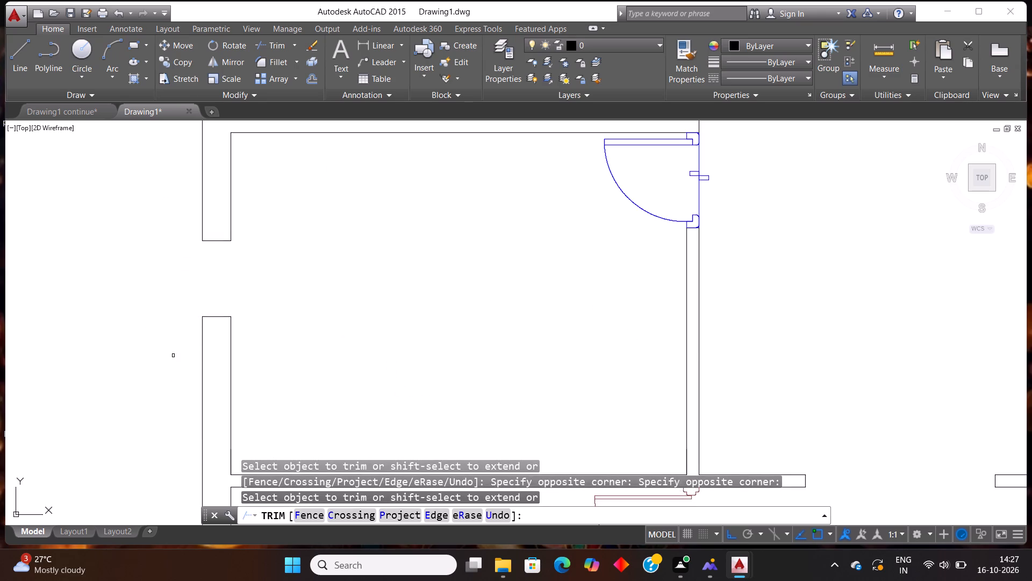
scroll(173, 356, "down", 4)
scroll(148, 316, "up", 2)
scroll(149, 313, "down", 1)
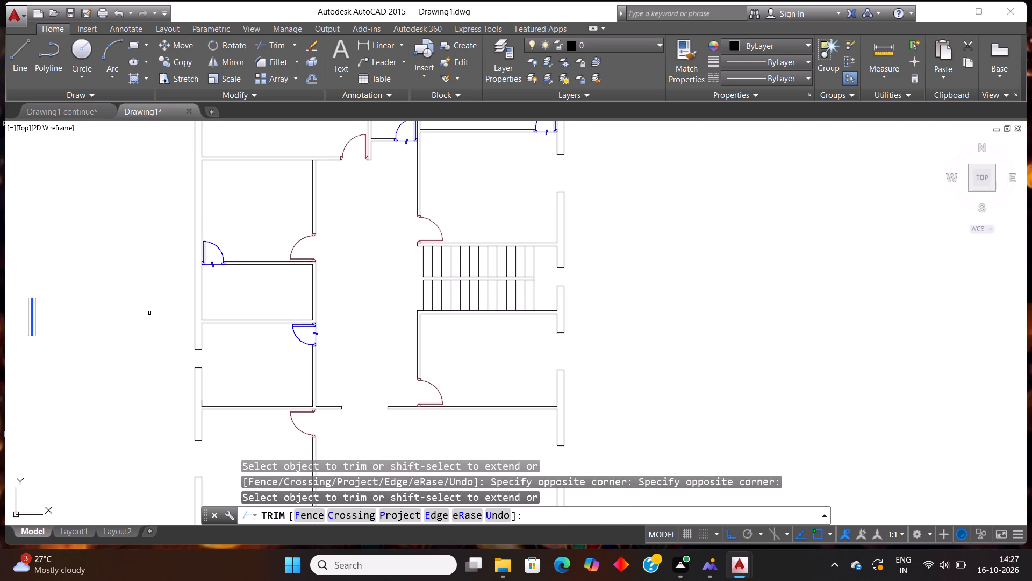
key("Escape")
Draw a short horizontal line across the left outer wall of the narrow room one level higher and offset it 2' downward.
key("l")
key("Return")
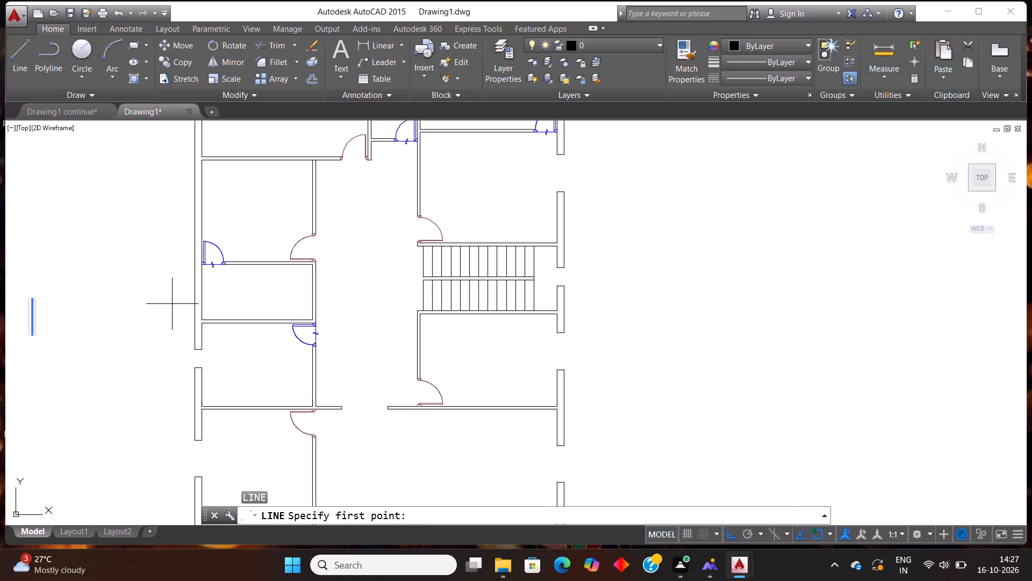
scroll(182, 297, "up", 1)
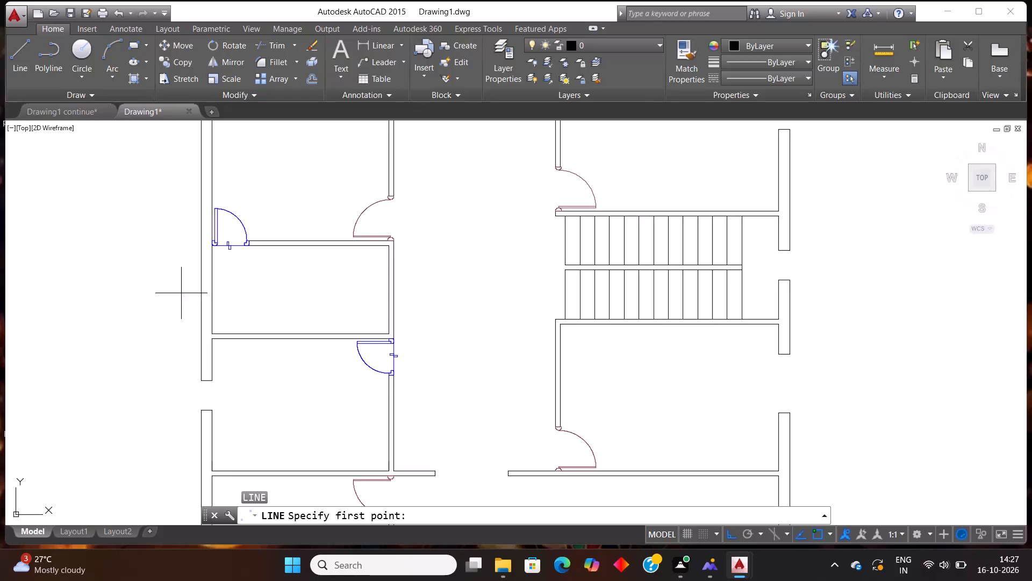
left_click(195, 264)
left_click(232, 265)
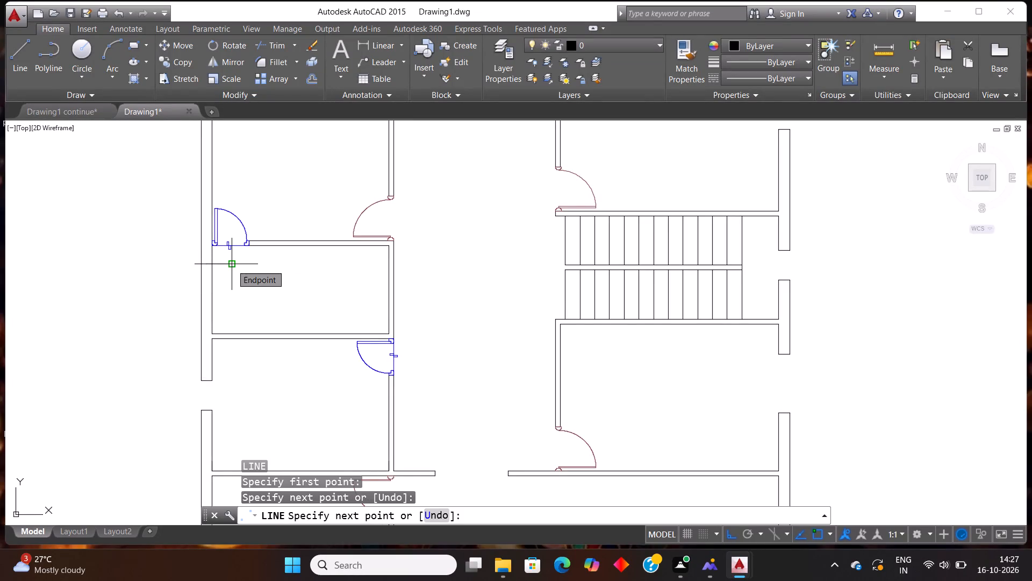
key("Escape")
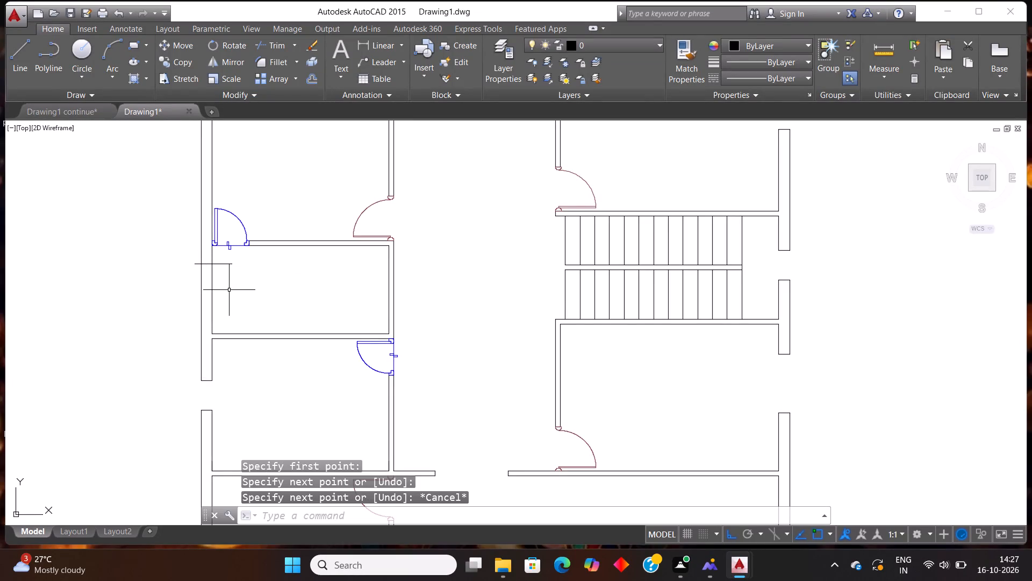
type("off")
key("Return")
type("2'")
key("Return")
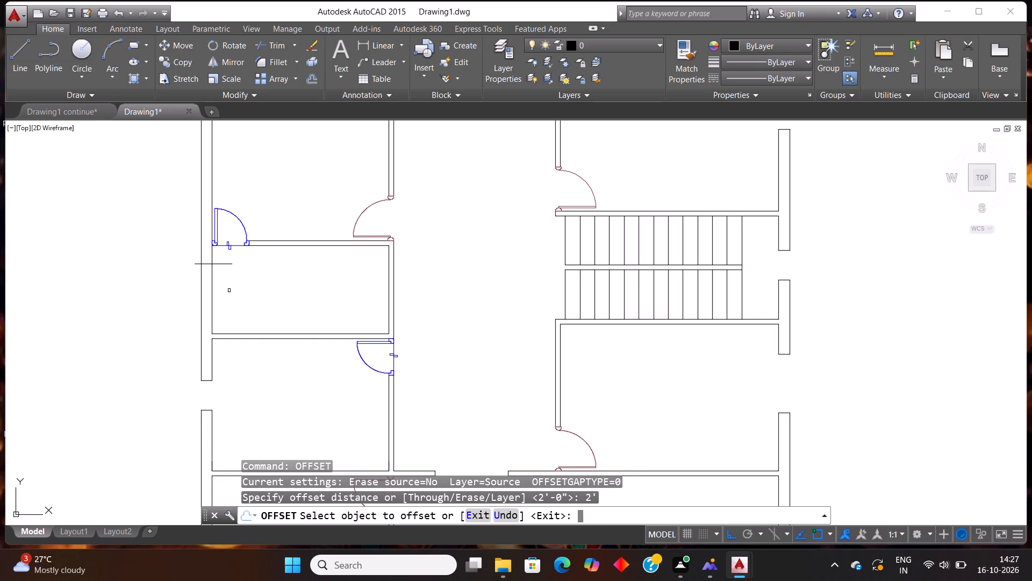
left_click(226, 265)
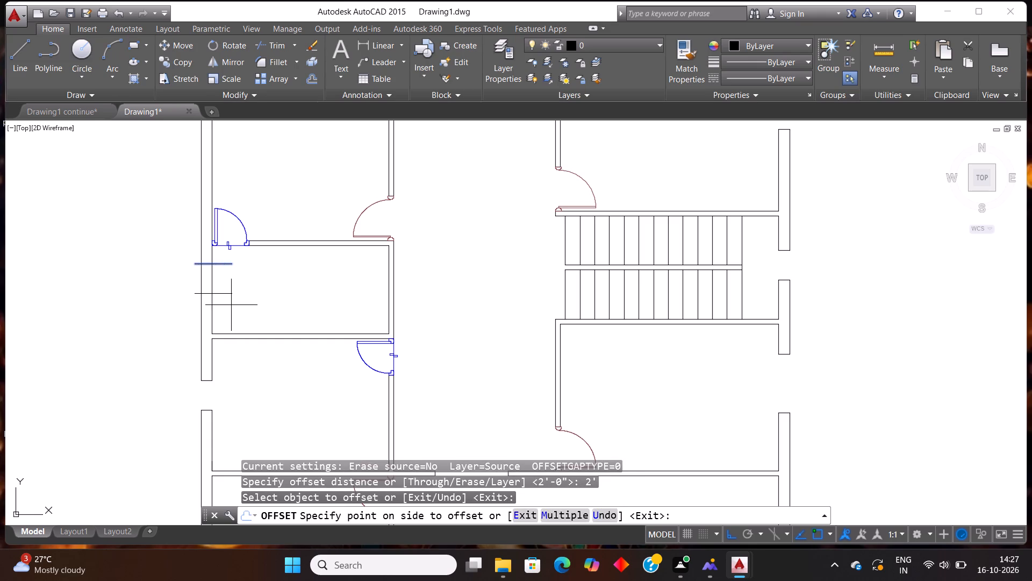
left_click(250, 295)
key("Escape")
Trim the left outer wall between the narrow room's 2' markers and the markers' overhanging ends on both sides.
type("tr")
key("Return")
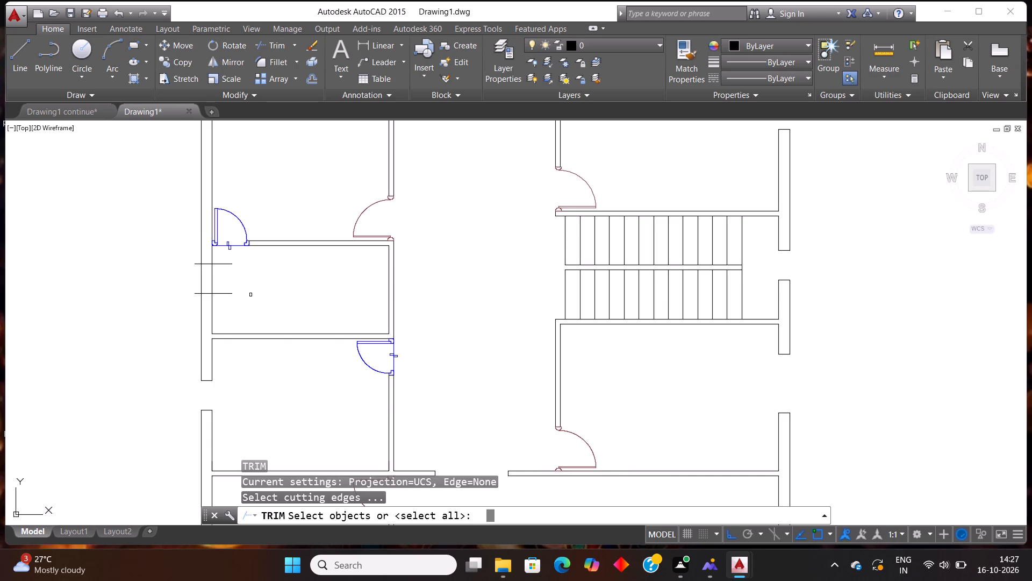
key("Return")
left_click(229, 284)
left_click(179, 278)
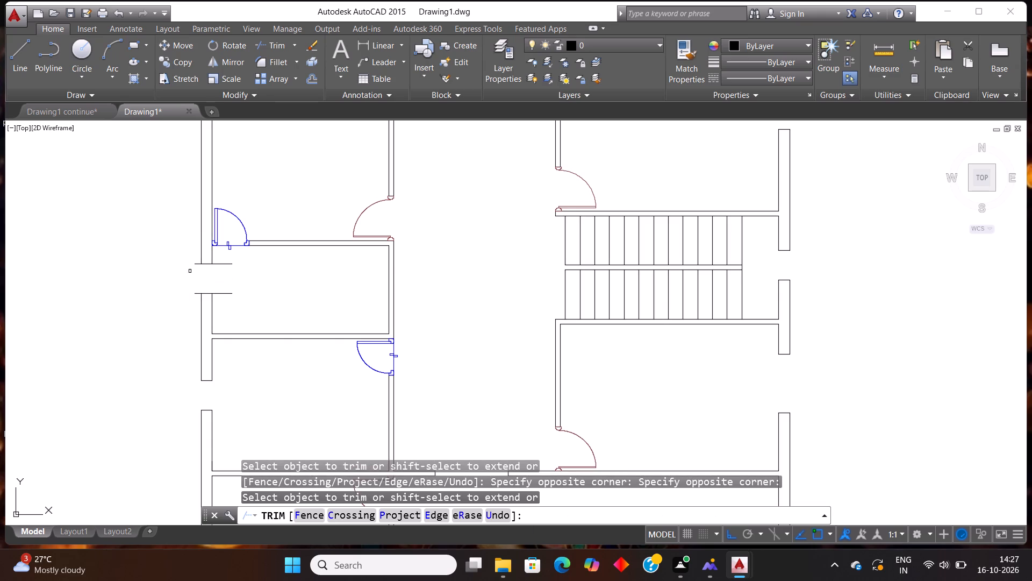
left_click(223, 258)
left_click(259, 314)
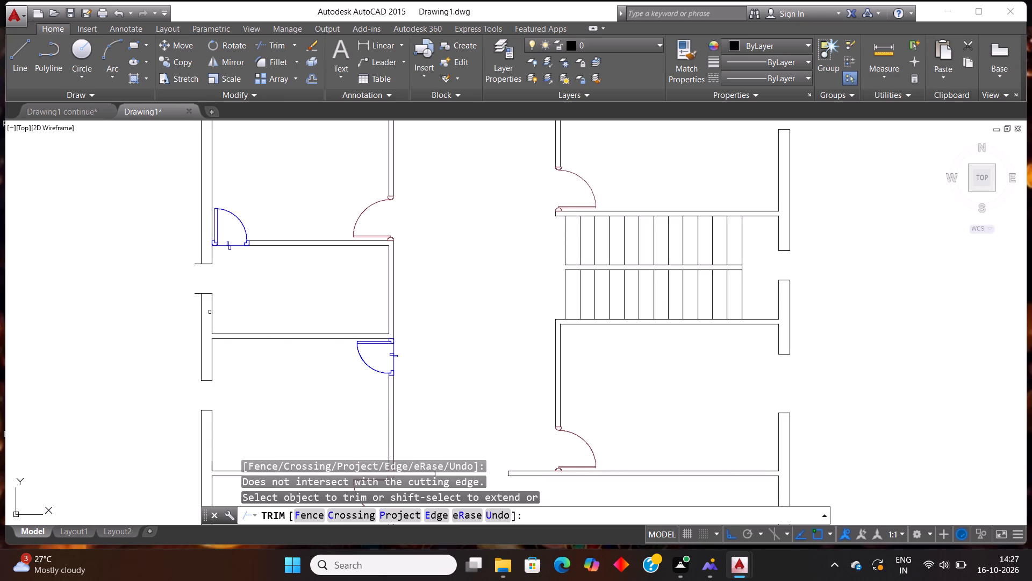
left_click(197, 302)
left_click(189, 247)
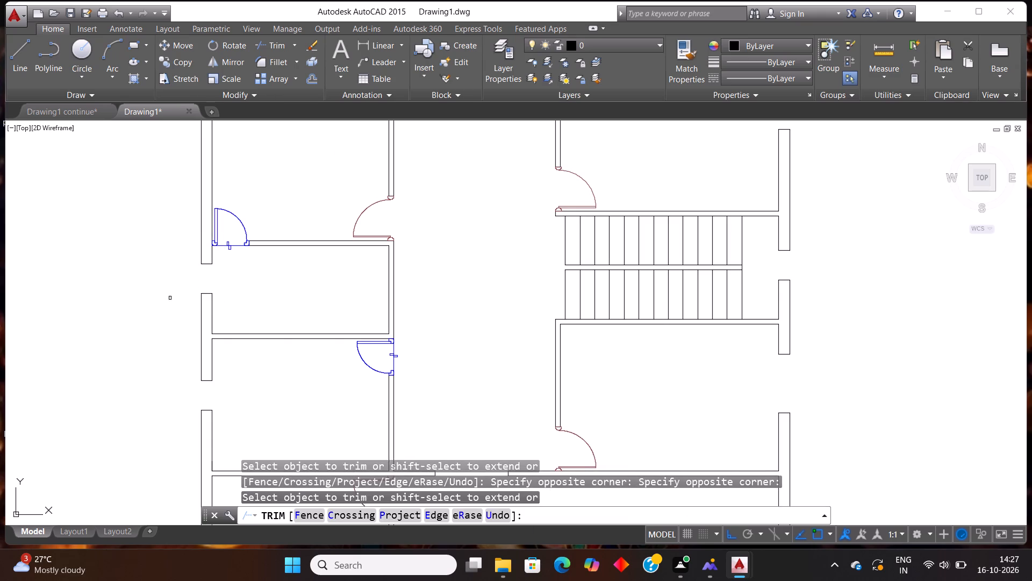
scroll(170, 299, "down", 2)
key("Escape")
Draw a short horizontal line across the left outer wall of the room directly below the top-left room and offset it 4' downward.
scroll(188, 235, "up", 1)
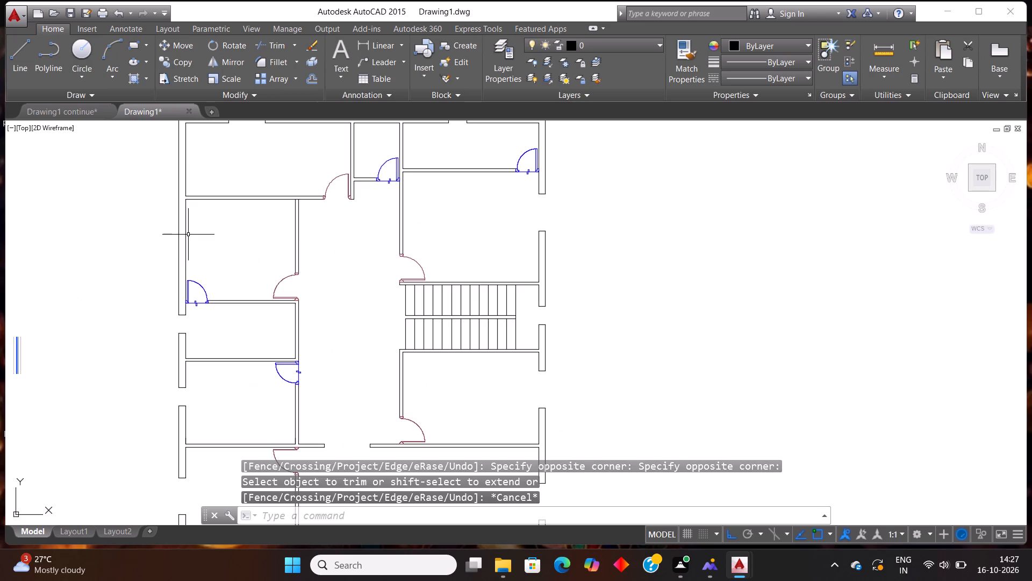
scroll(176, 216, "up", 2)
key("l")
key("Return")
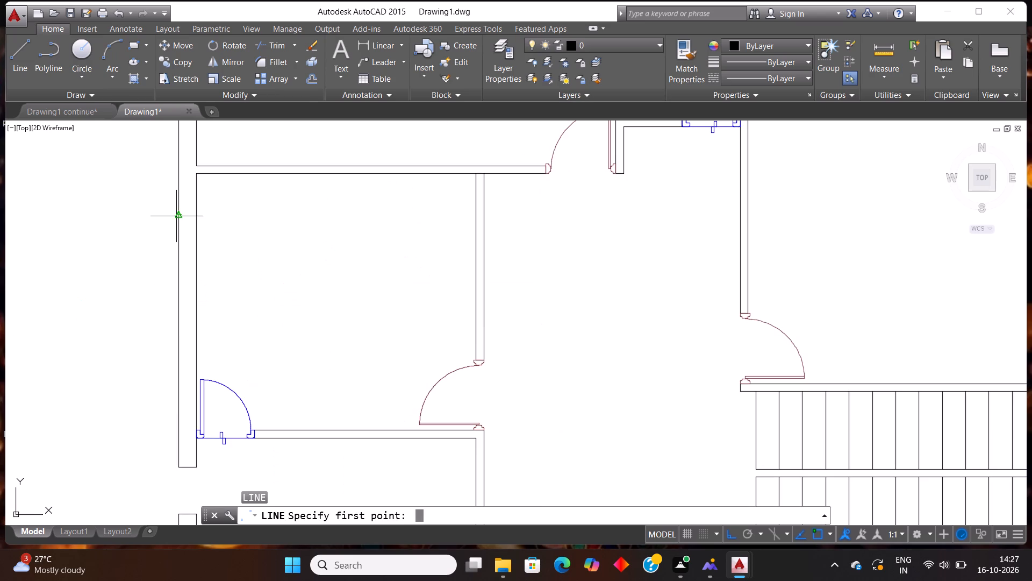
left_click(220, 233)
left_click(148, 233)
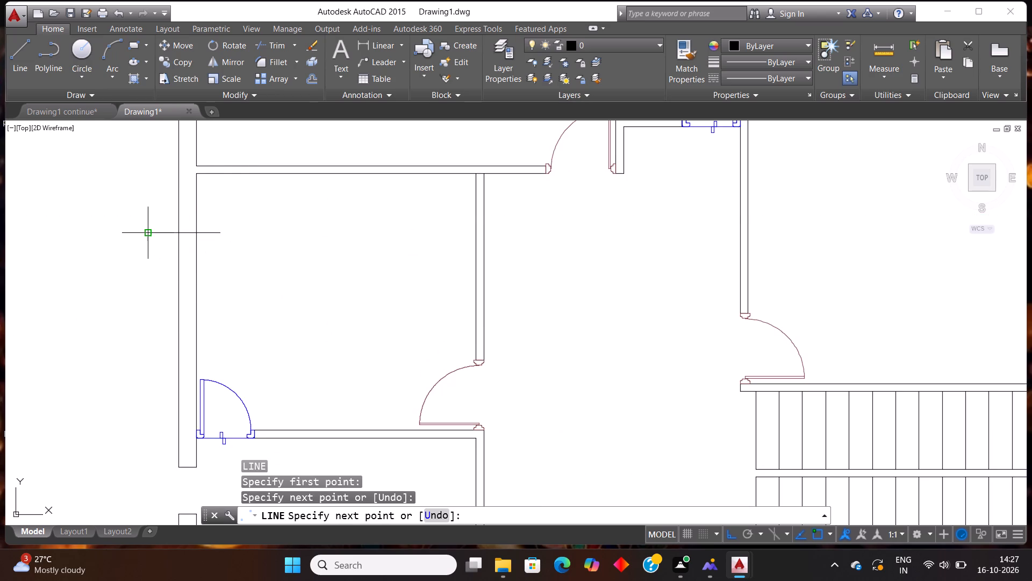
key("Escape")
type("off")
key("Return")
type("4'")
key("Return")
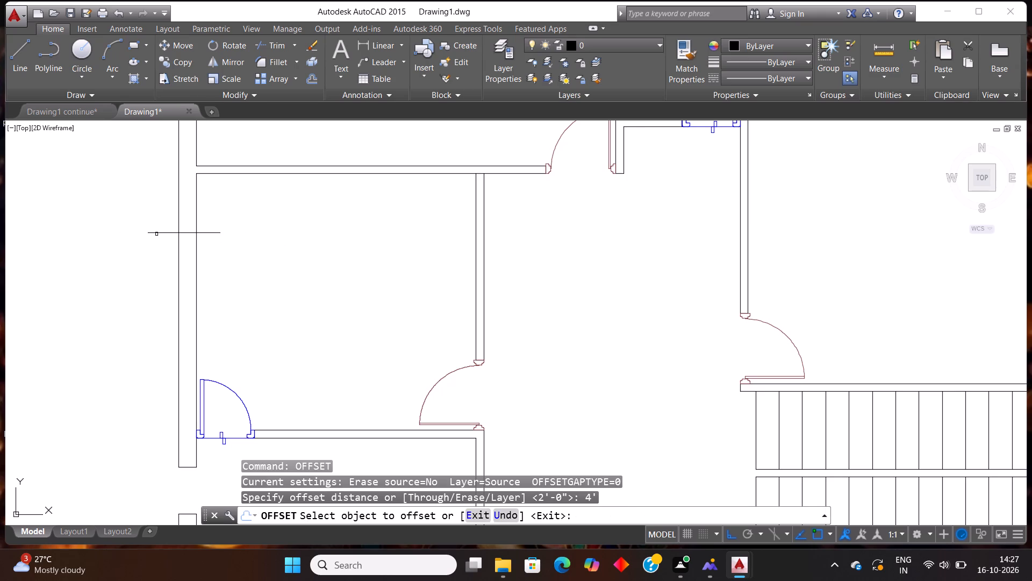
left_click(157, 235)
left_click(158, 232)
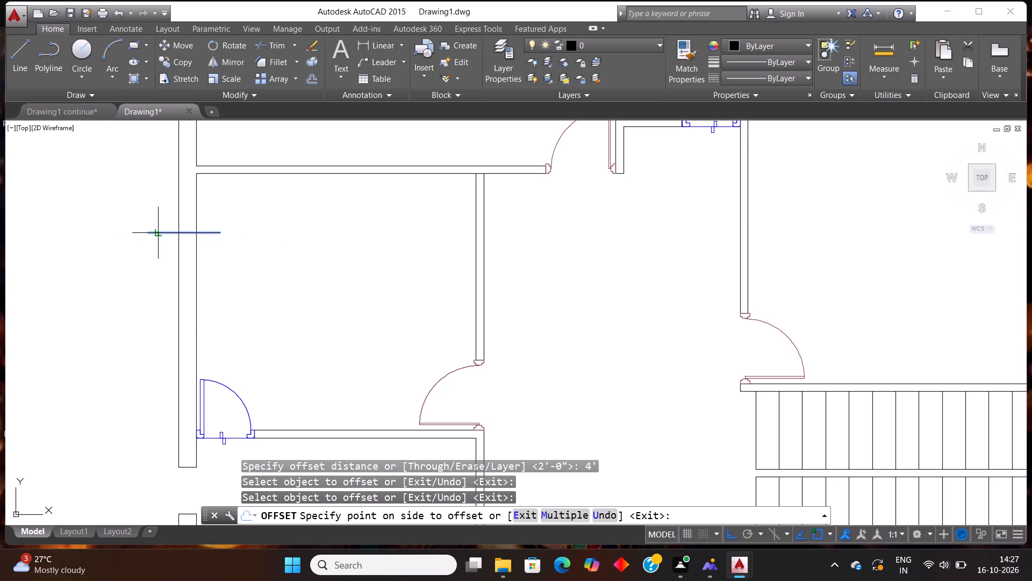
left_click(103, 316)
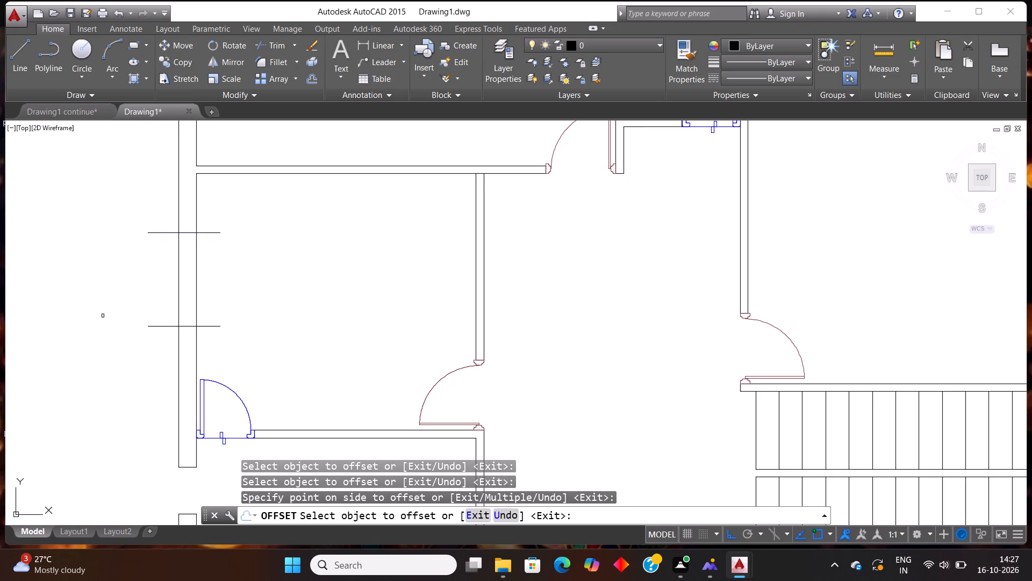
key("Escape")
Trim the left outer wall between these 4' markers and the markers' overhanging ends to cut the room's window opening.
key("t")
key("r")
key("Return")
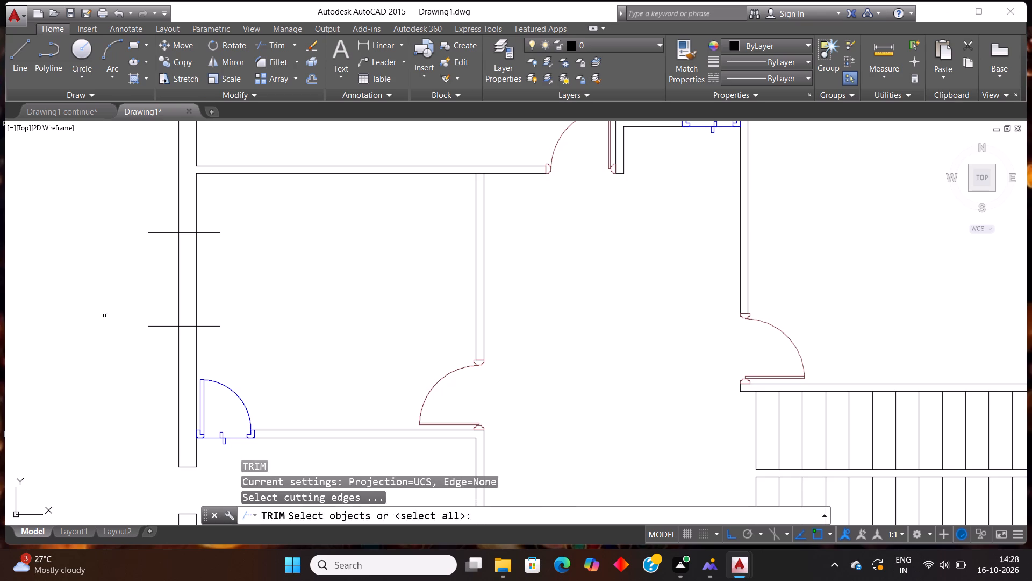
key("Return")
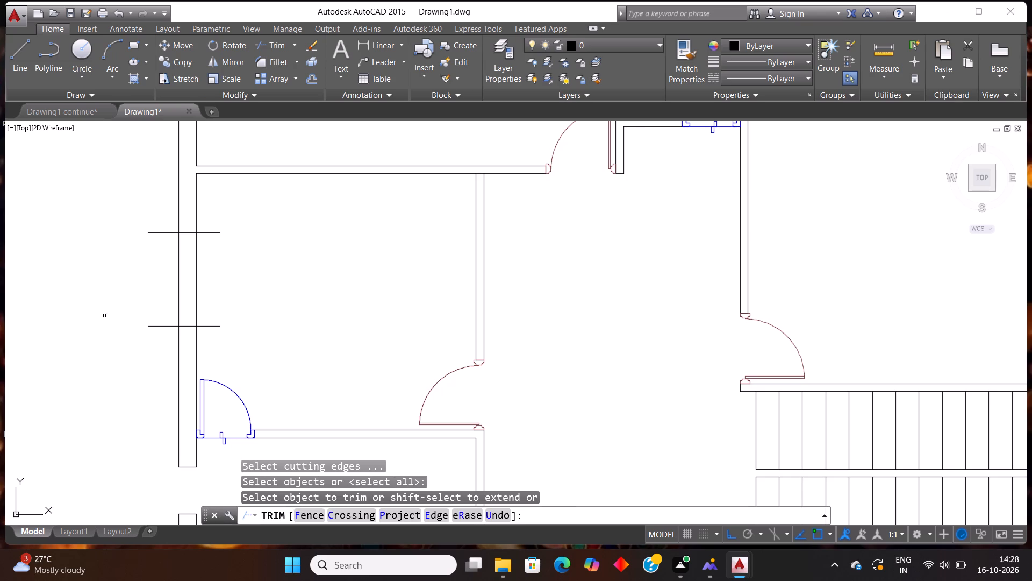
left_click(146, 279)
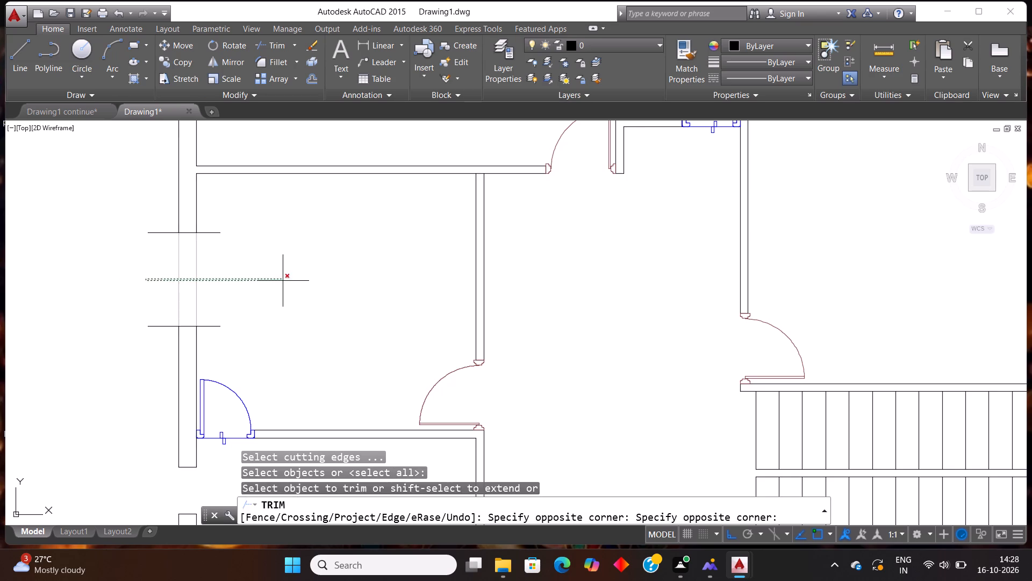
left_click(283, 281)
left_click_drag(144, 219, 148, 225)
left_click(151, 356)
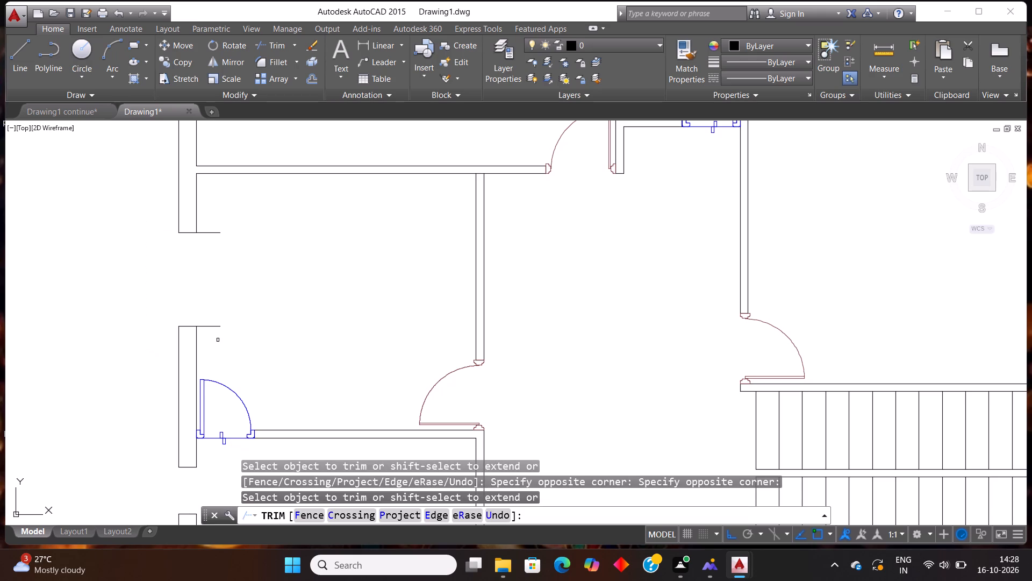
left_click(218, 340)
left_click(212, 208)
scroll(236, 324, "down", 3)
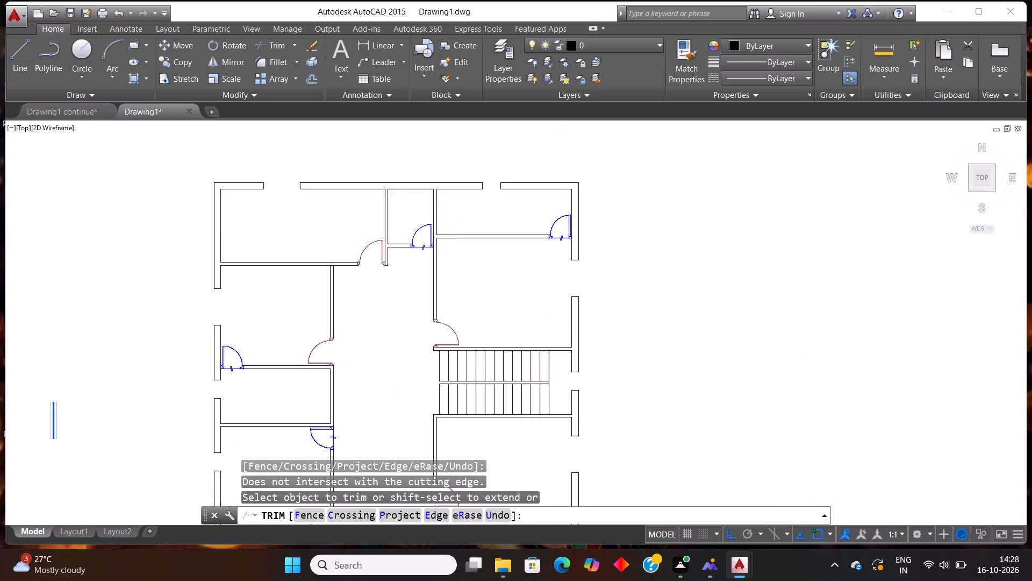
scroll(240, 321, "down", 1)
scroll(235, 285, "up", 3)
key("Escape")
Draw a short horizontal line across the left outer wall of the top-left room and offset it 2' downward.
key("l")
key("Return")
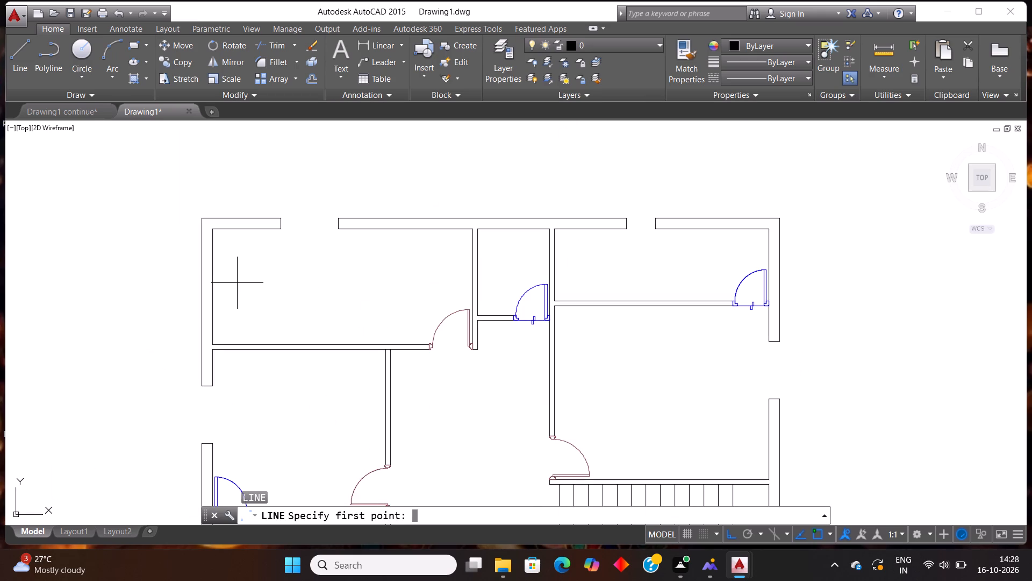
scroll(234, 260, "up", 1)
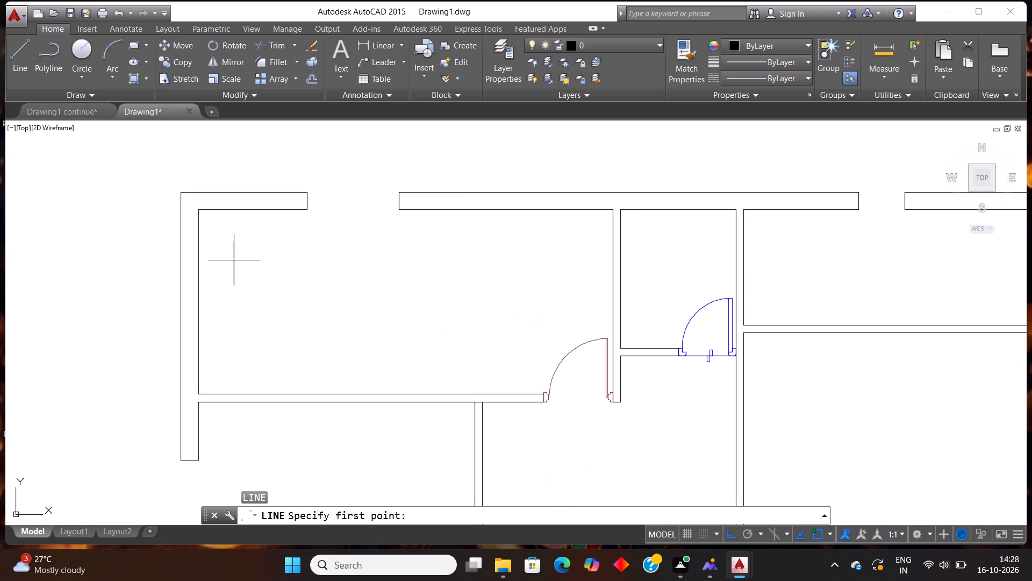
left_click(234, 260)
left_click(163, 250)
key("Escape")
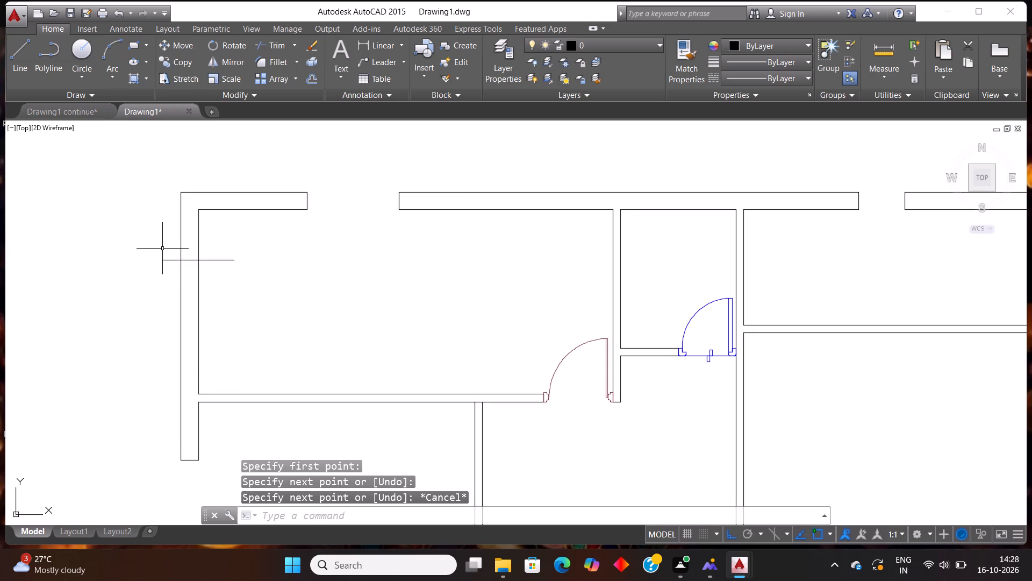
type("off")
key("Return")
type("2'")
key("Return")
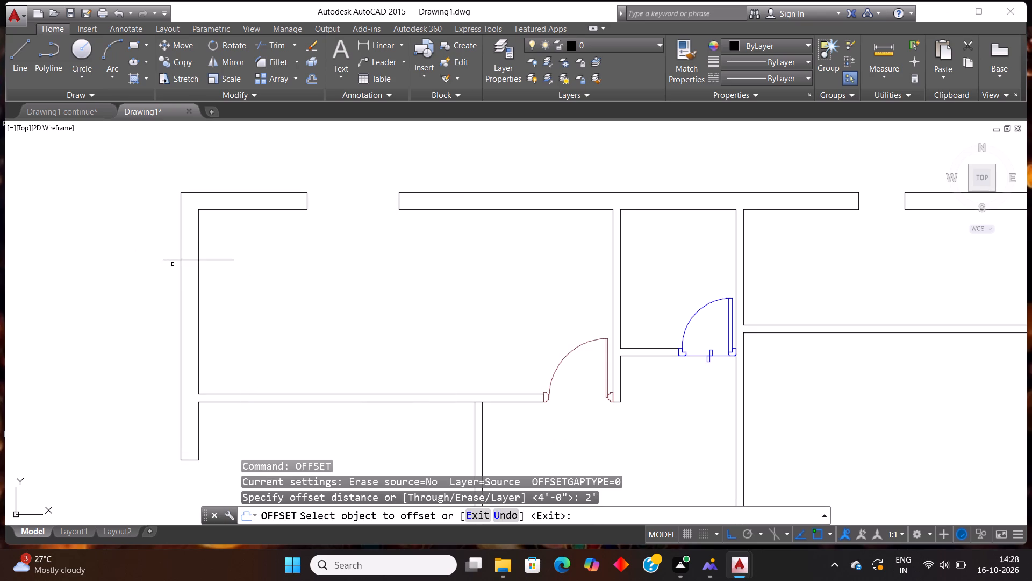
left_click(172, 261)
left_click(143, 344)
key("Escape")
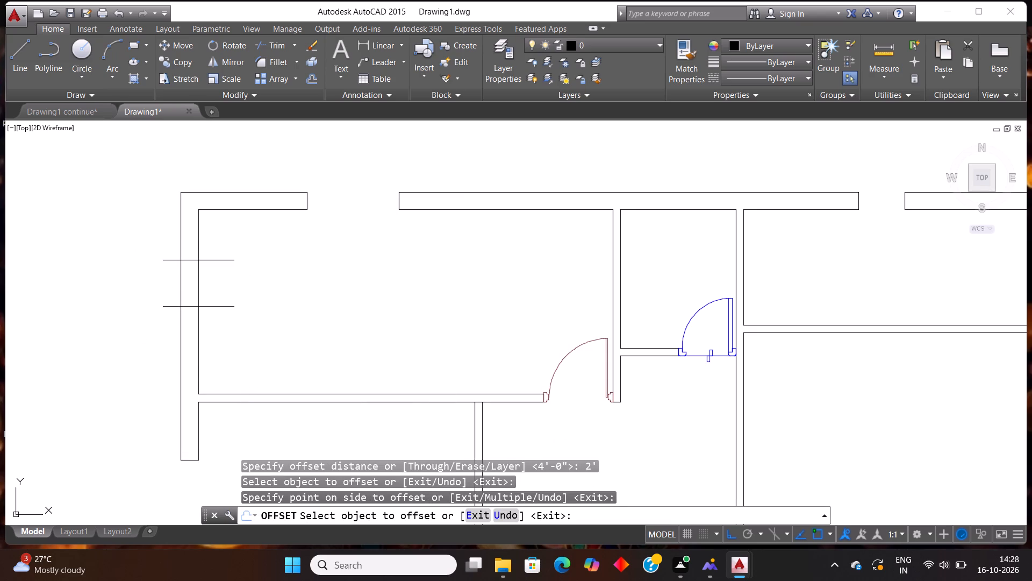
Trim the left outer wall between the top-left room's 2' markers and the markers' overhanging ends on both sides.
type("tr")
key("Return")
key("Return")
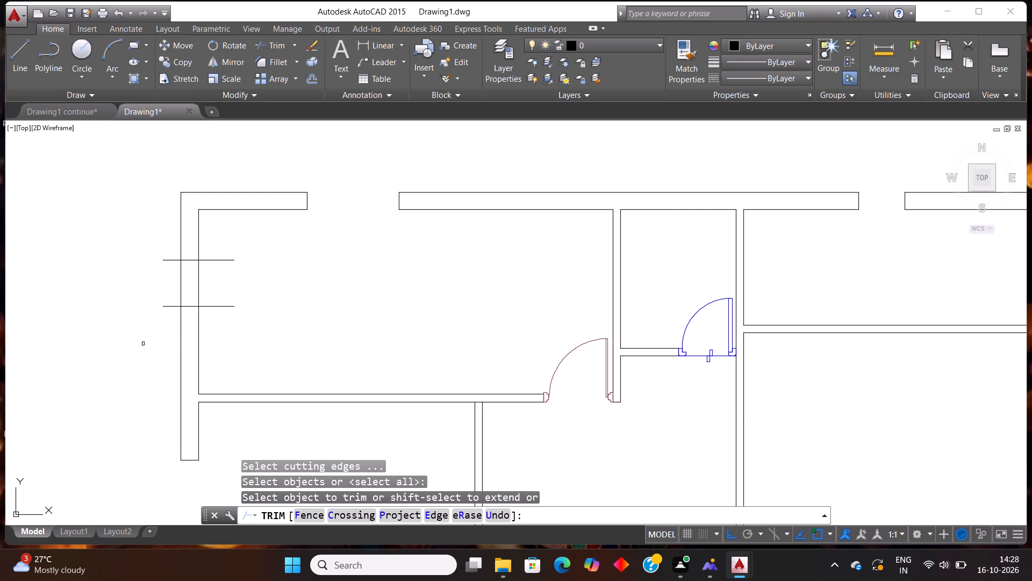
left_click(172, 283)
left_click(243, 282)
left_click(220, 253)
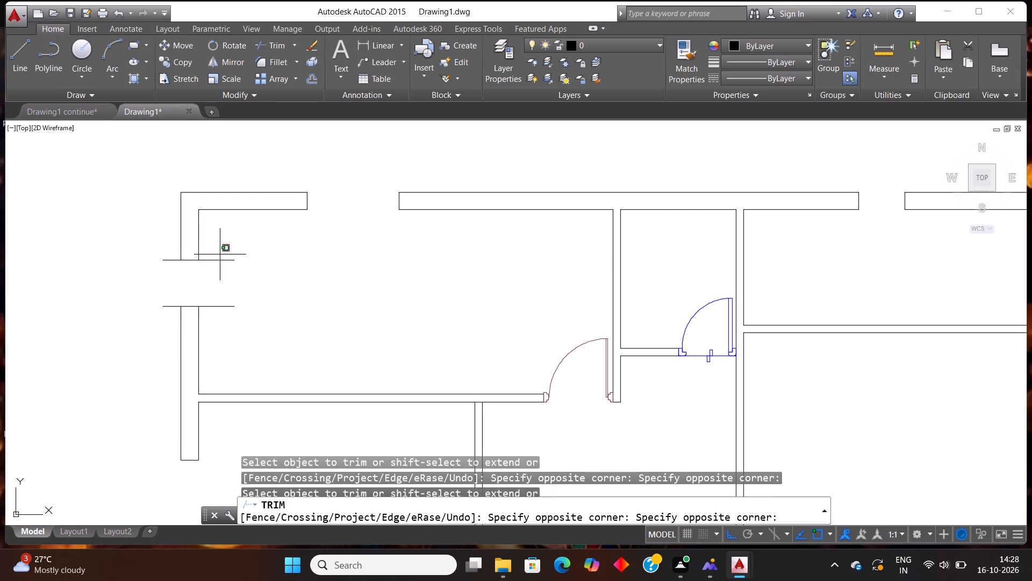
left_click(242, 352)
left_click(173, 310)
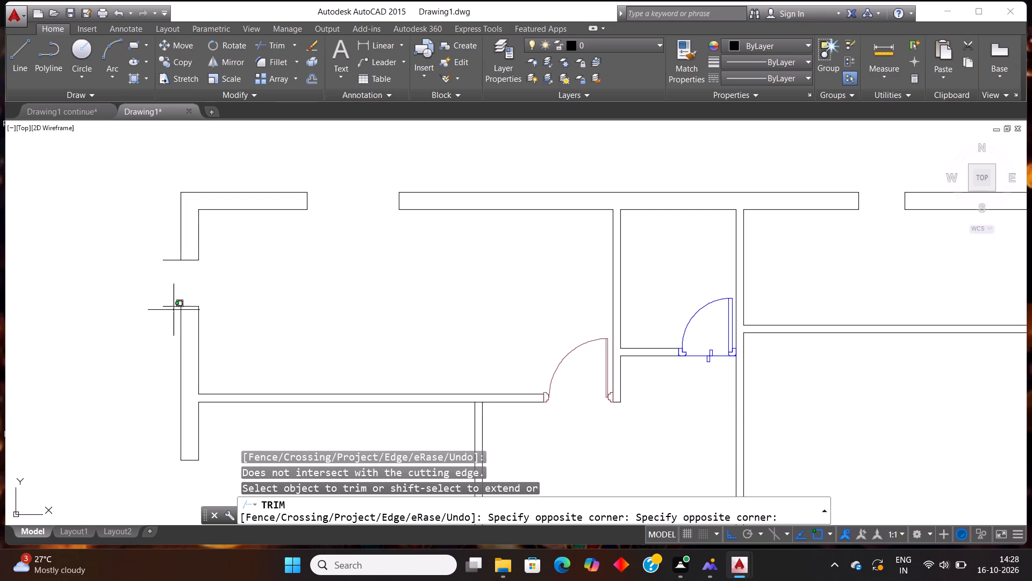
left_click(154, 250)
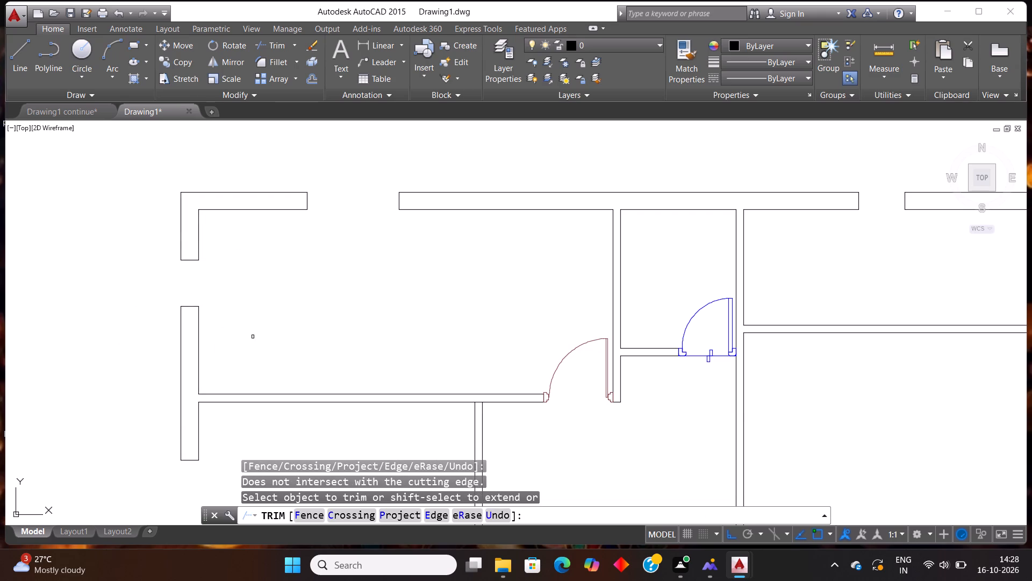
scroll(268, 337, "down", 7)
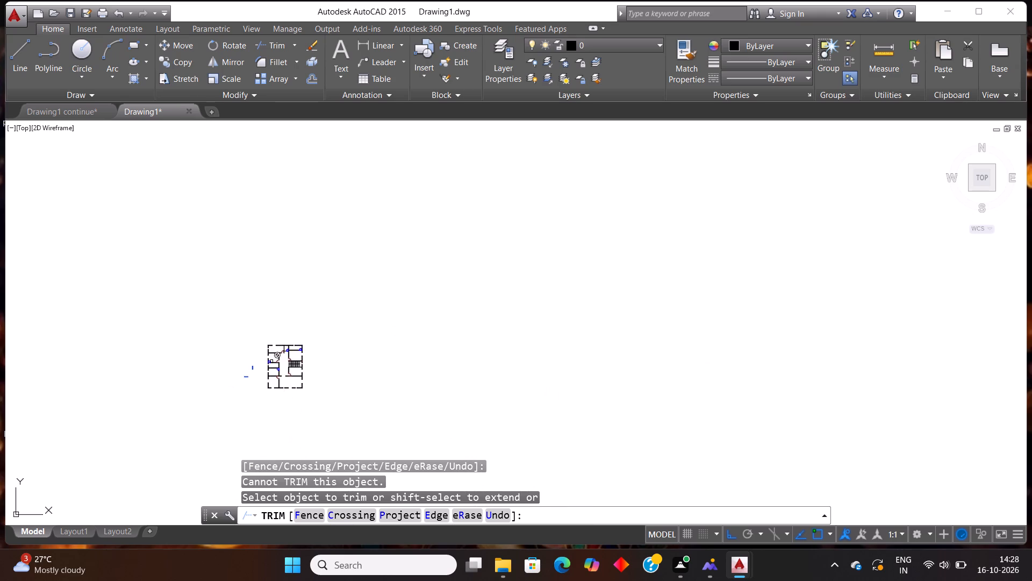
scroll(263, 386, "up", 3)
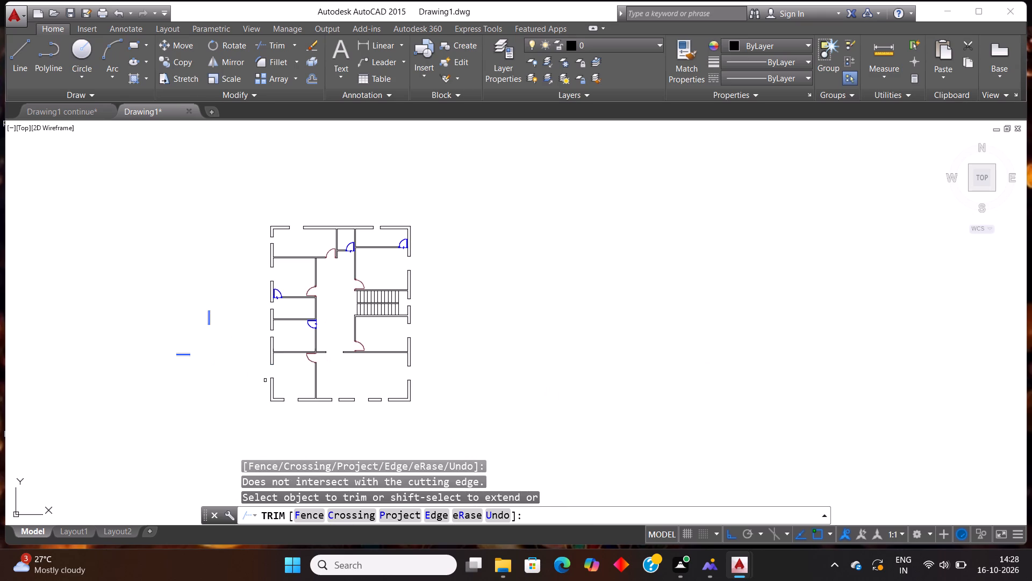
key("Escape")
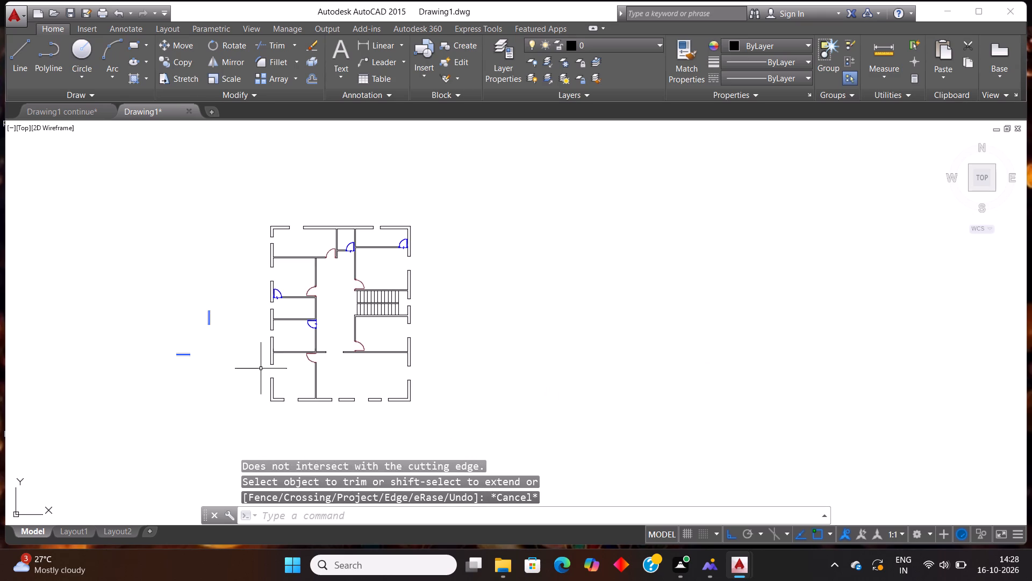
Copy the horizontal window symbol beside the plan and paste it into the top-left room's opening in the top outer wall.
left_click(196, 377)
left_click(132, 318)
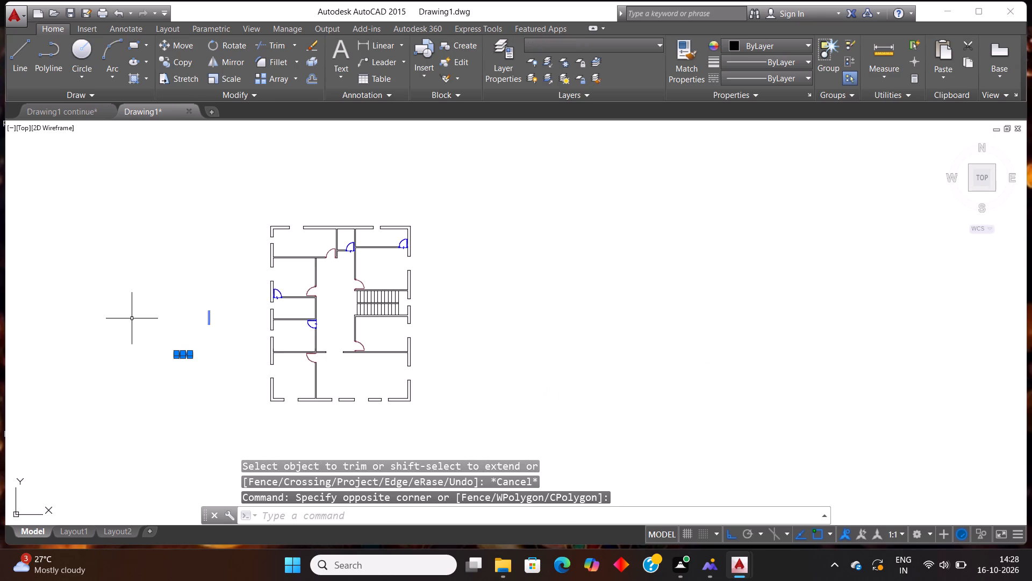
key("ctrl+c")
key("ctrl+v")
scroll(295, 230, "up", 3)
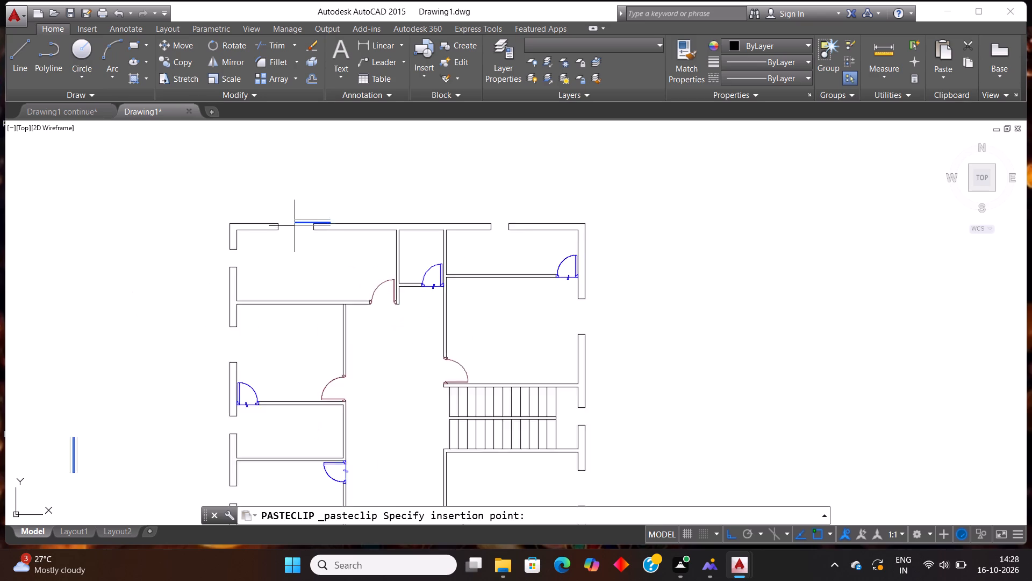
scroll(292, 220, "up", 2)
left_click(223, 254)
Paste another horizontal window symbol into the bottom-left room's opening in the bottom outer wall.
scroll(277, 329, "down", 1)
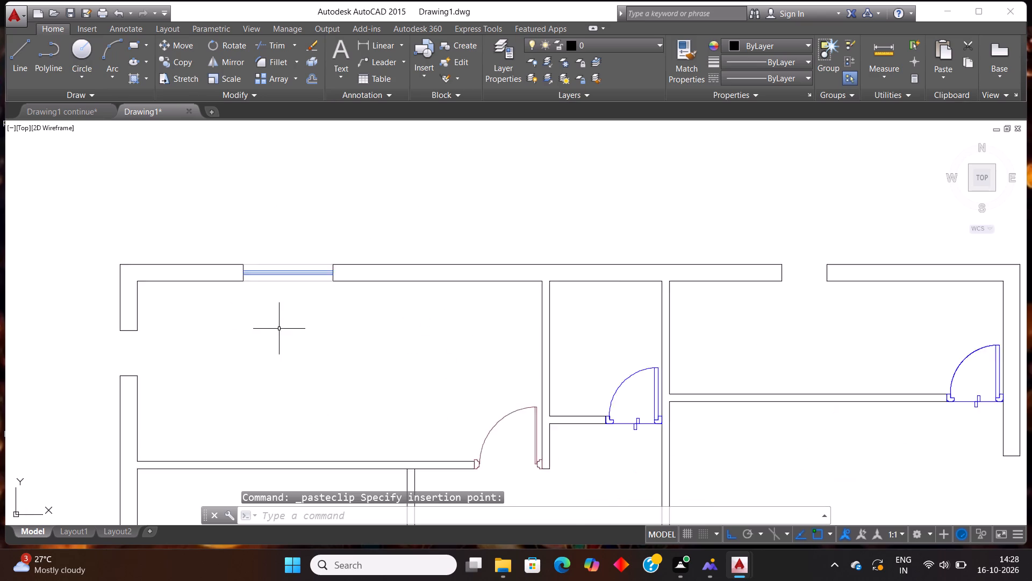
scroll(279, 329, "down", 2)
scroll(494, 323, "up", 1)
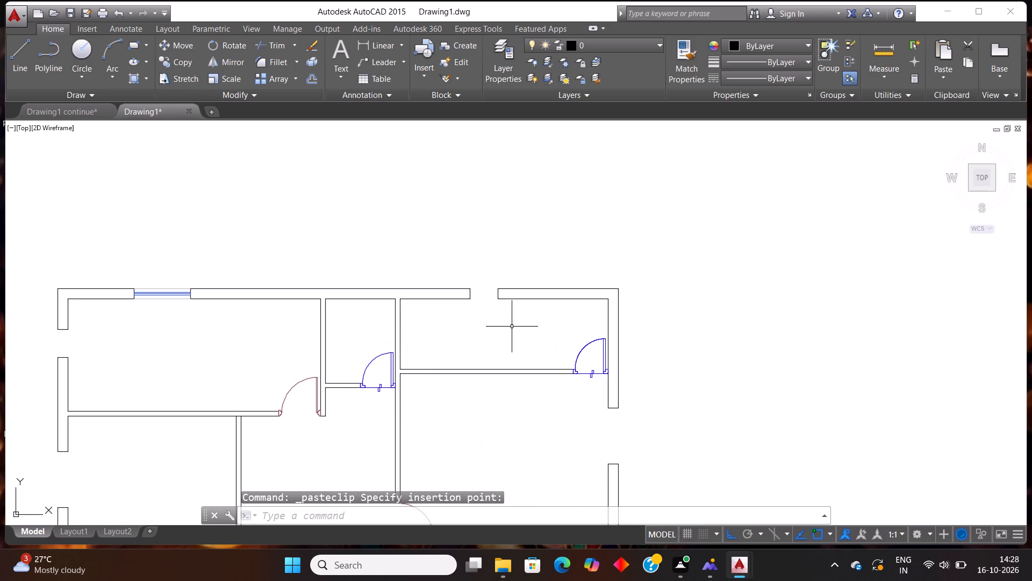
scroll(511, 327, "down", 2)
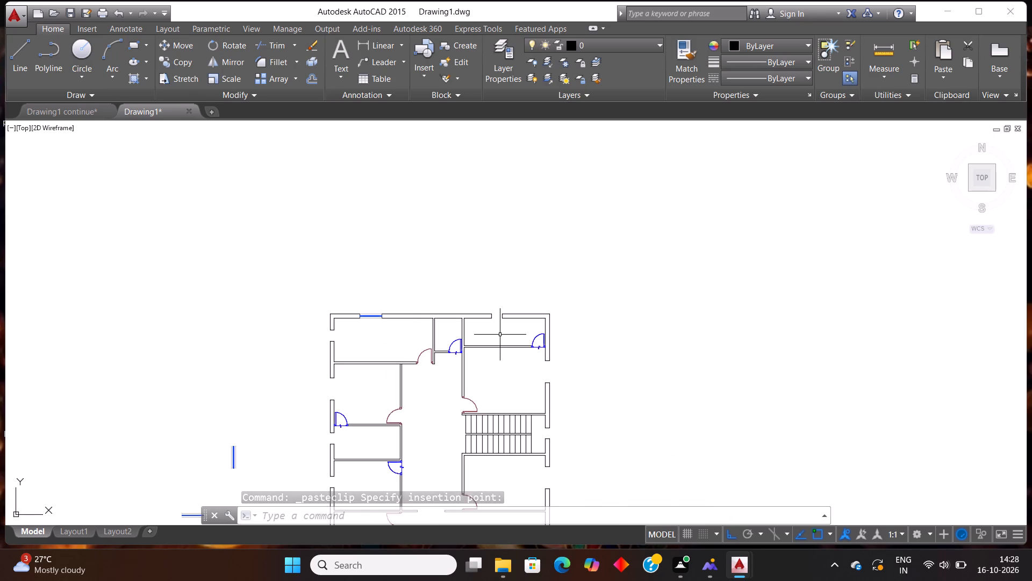
scroll(500, 335, "down", 1)
scroll(453, 359, "down", 2)
scroll(450, 421, "up", 4)
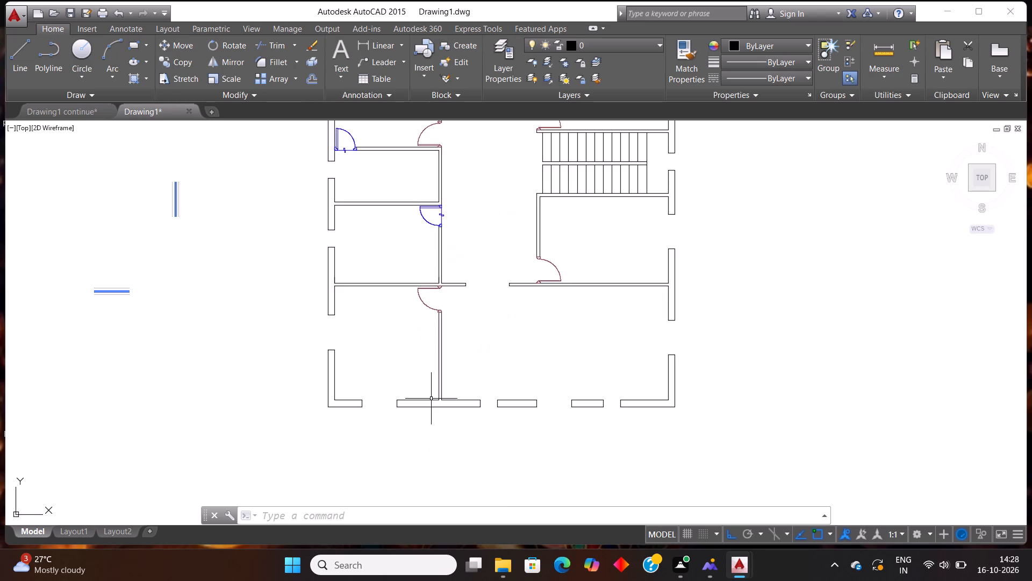
key("ctrl+v")
scroll(389, 410, "up", 2)
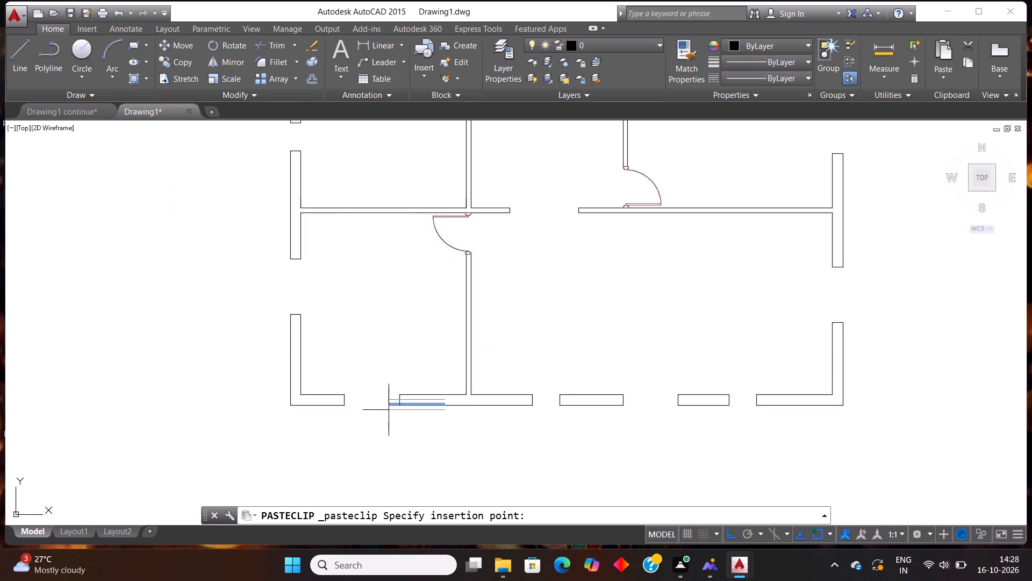
left_click(313, 402)
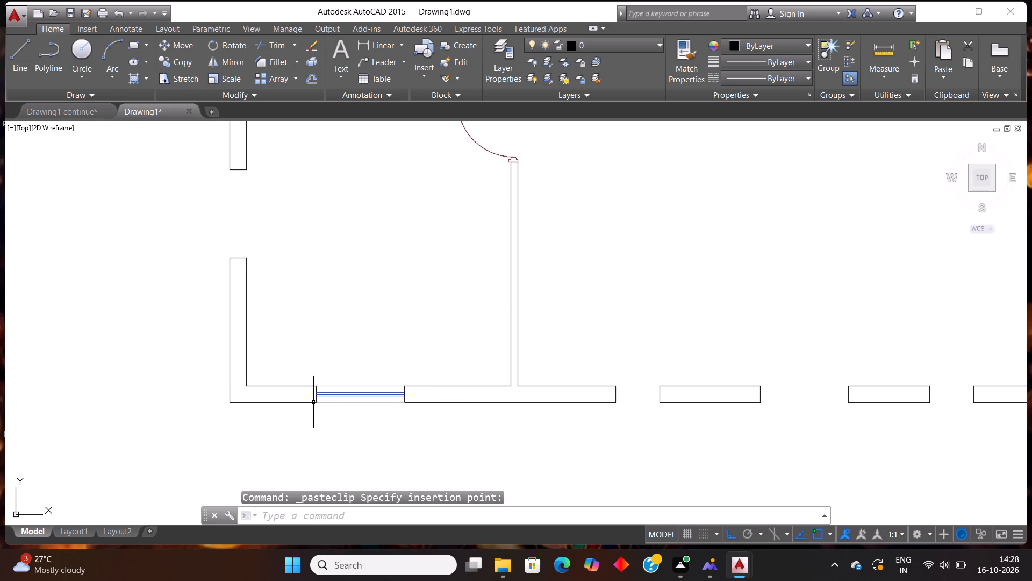
Copy the vertical window symbol beside the plan and paste it into the left outer wall opening of the room below the top-left room.
scroll(313, 402, "down", 3)
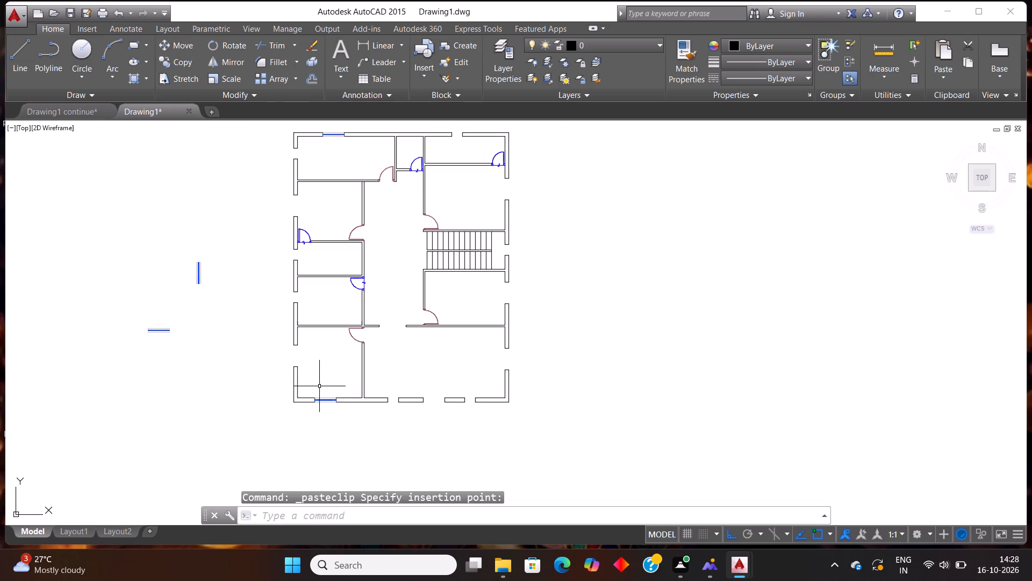
scroll(319, 385, "down", 1)
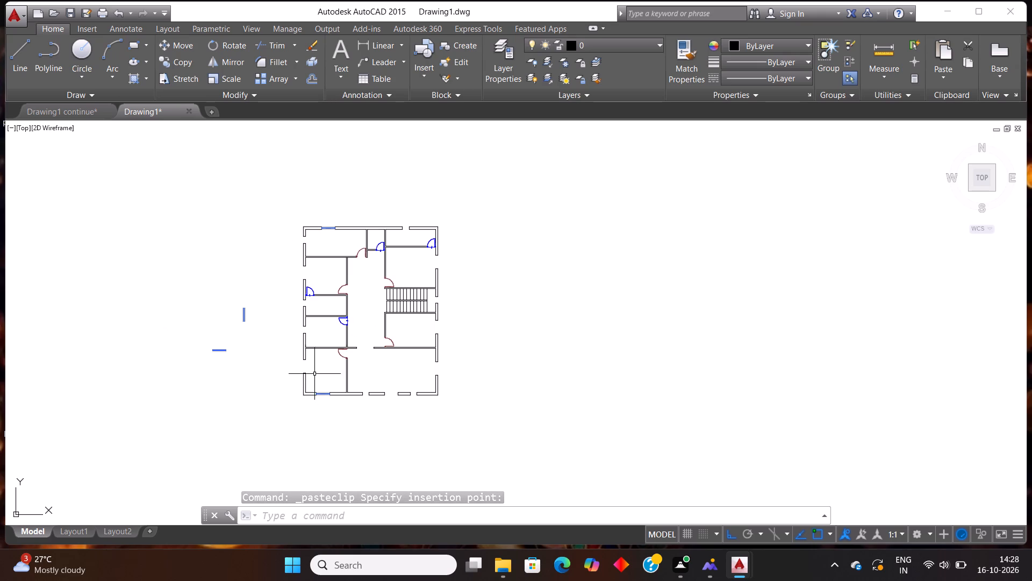
left_click(256, 348)
left_click(236, 281)
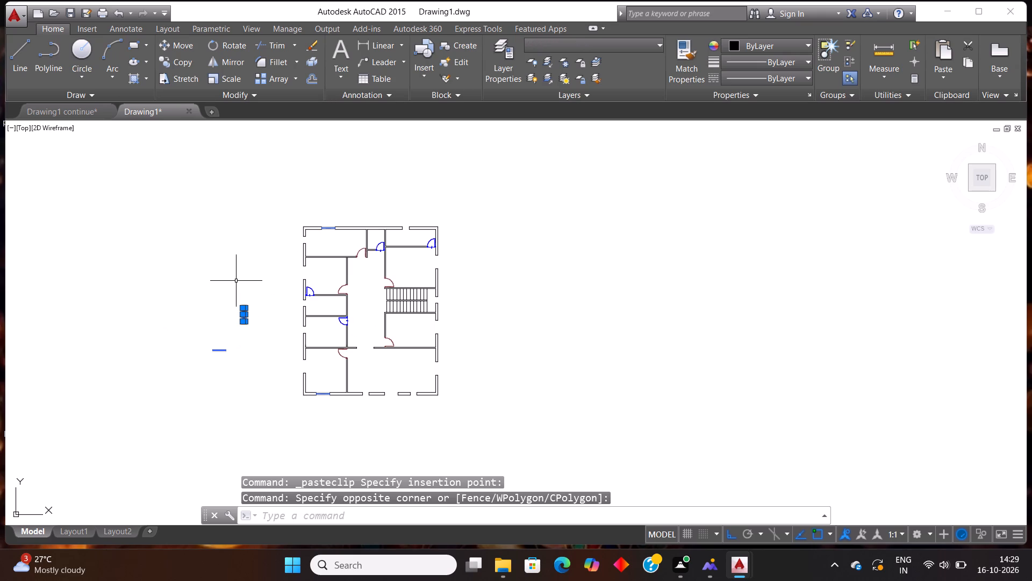
key("ctrl+c")
key("ctrl+v")
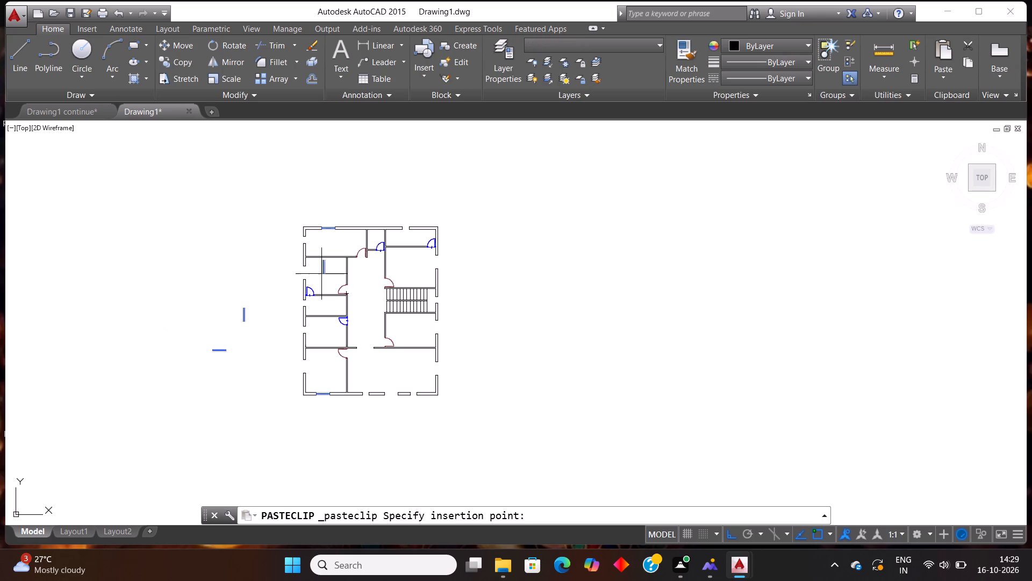
scroll(317, 271, "up", 3)
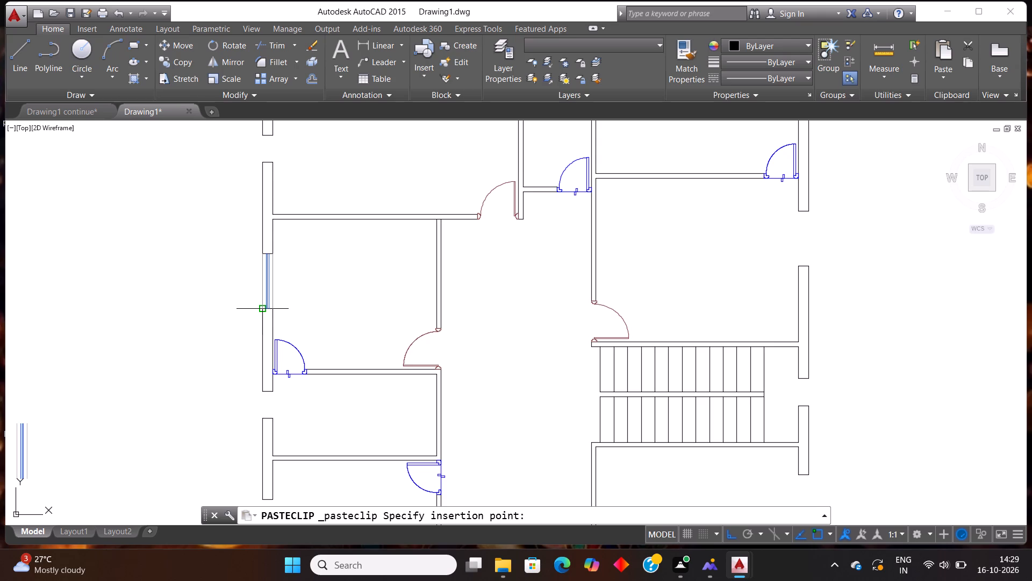
left_click(261, 308)
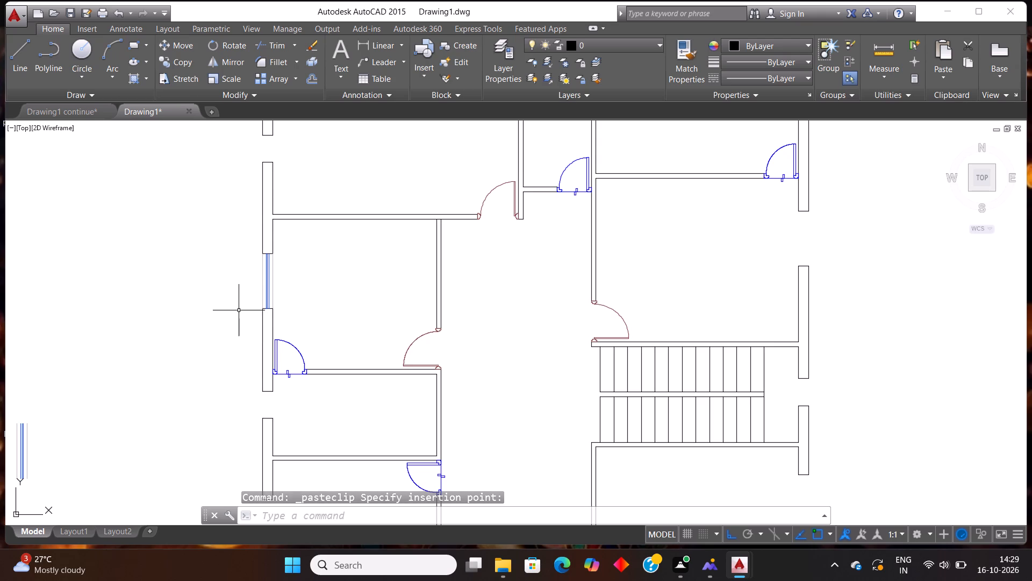
Paste another vertical window symbol into the right outer wall opening of the room just above the staircase.
scroll(239, 310, "down", 1)
scroll(284, 304, "down", 1)
scroll(479, 277, "up", 1)
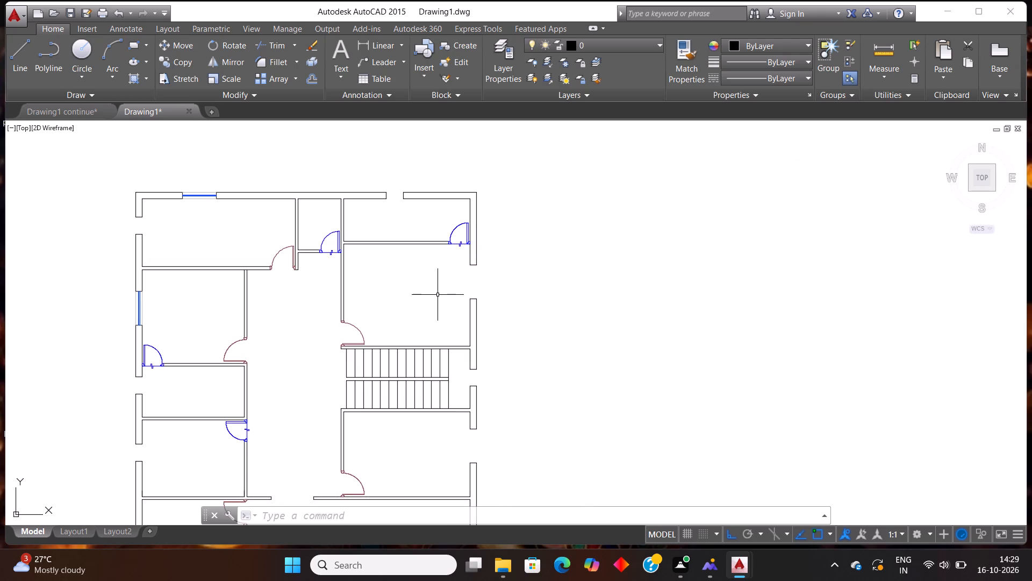
key("ctrl+v")
scroll(485, 295, "up", 1)
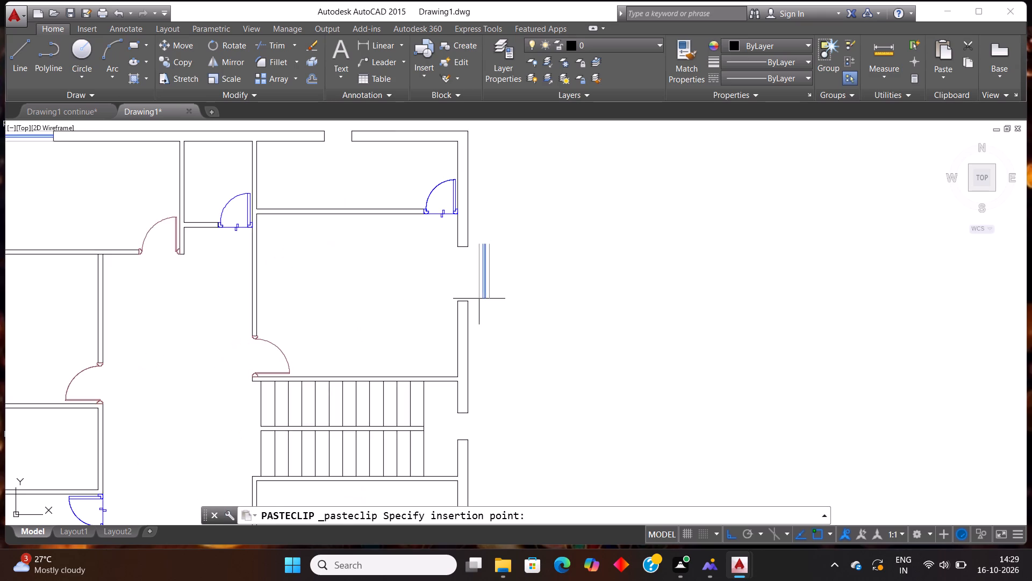
scroll(478, 299, "up", 1)
left_click(442, 305)
Paste another vertical window symbol into the right outer wall opening of the room just below the staircase.
scroll(456, 309, "down", 4)
scroll(477, 391, "up", 1)
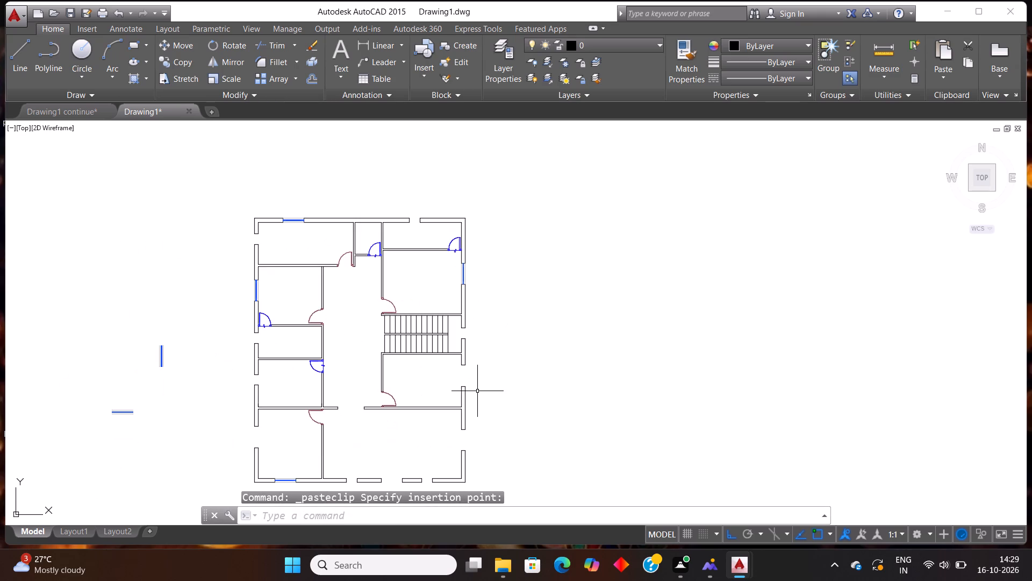
key("ctrl+v")
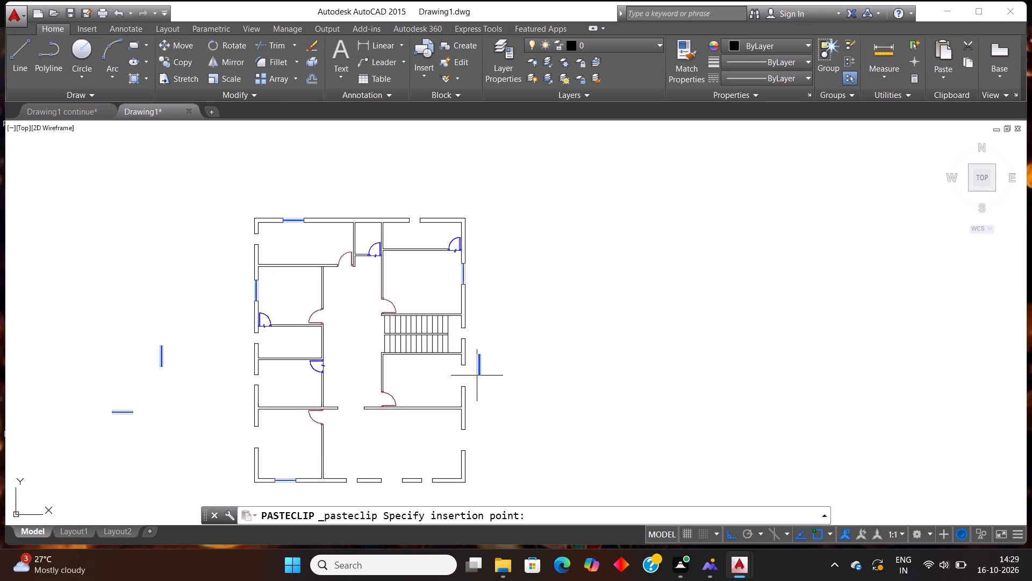
scroll(477, 375, "up", 3)
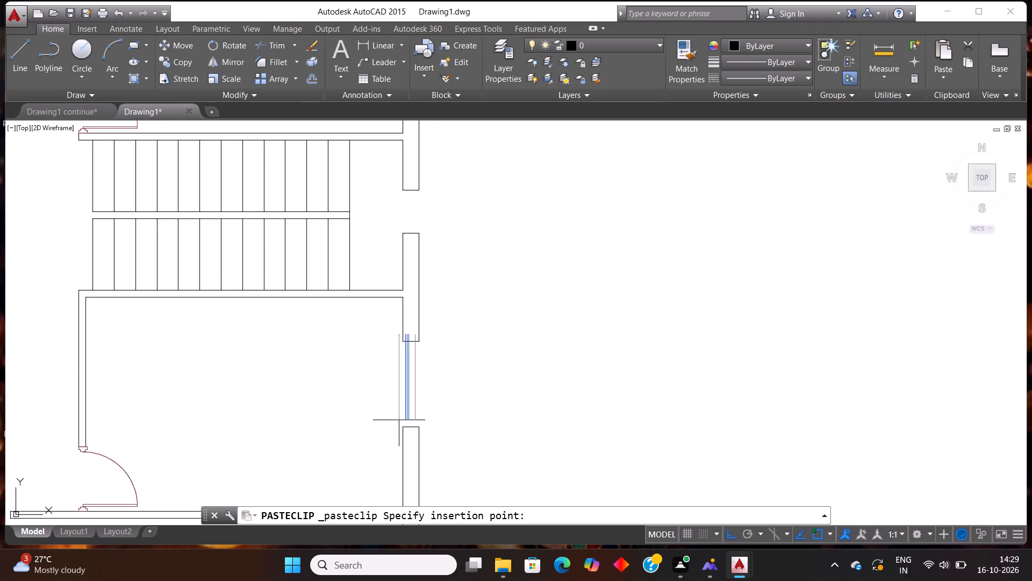
left_click(400, 424)
Paste another vertical window symbol into the right outer wall opening of the large bottom-right room.
scroll(463, 320, "down", 2)
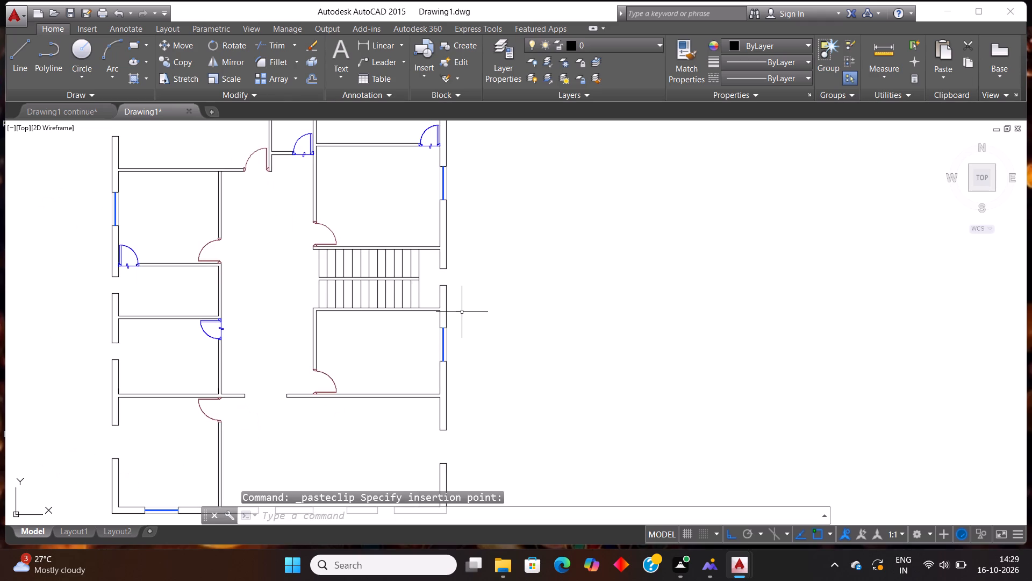
scroll(462, 312, "down", 2)
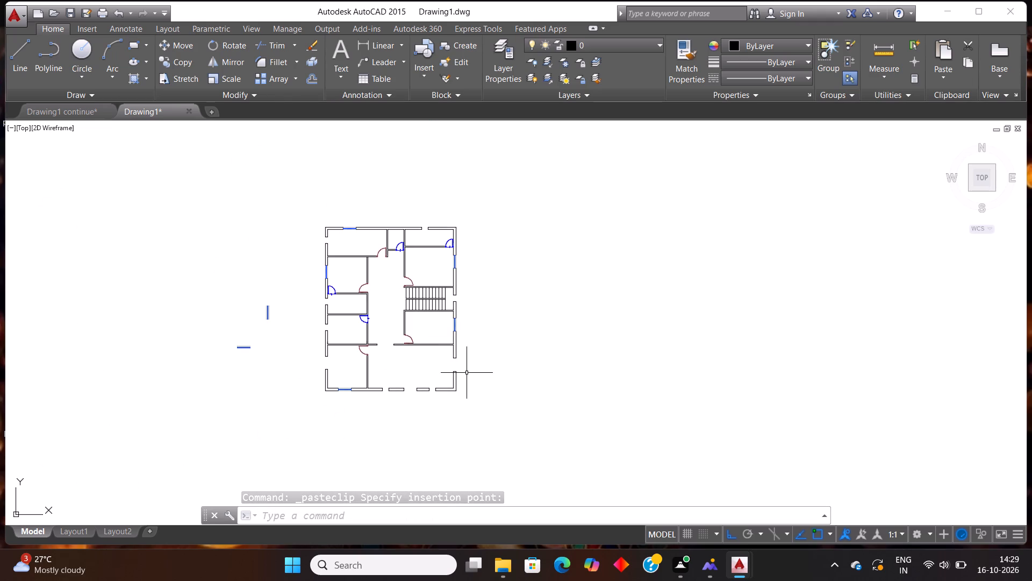
key("ctrl+v")
scroll(460, 366, "up", 4)
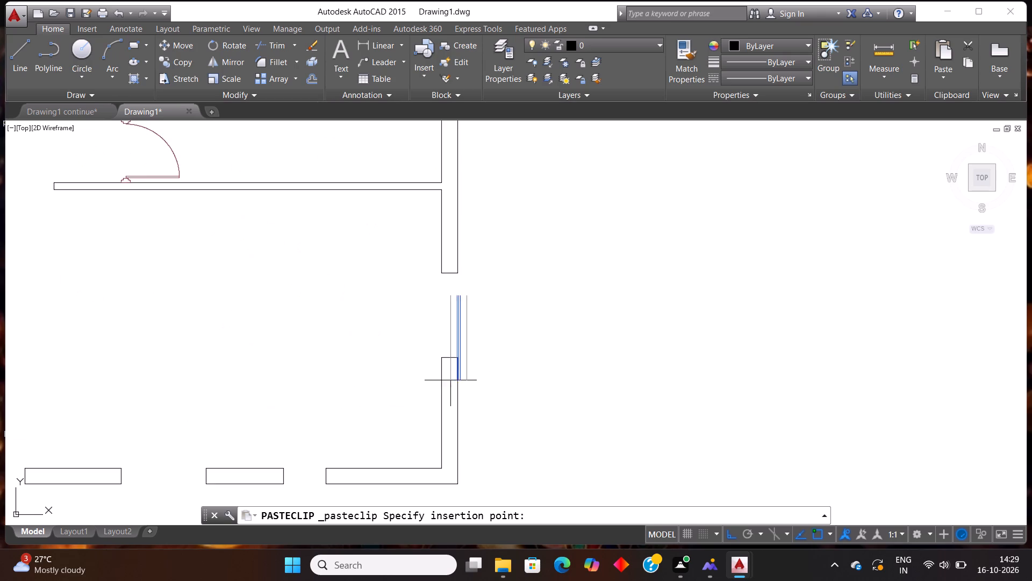
scroll(453, 374, "up", 1)
left_click(434, 350)
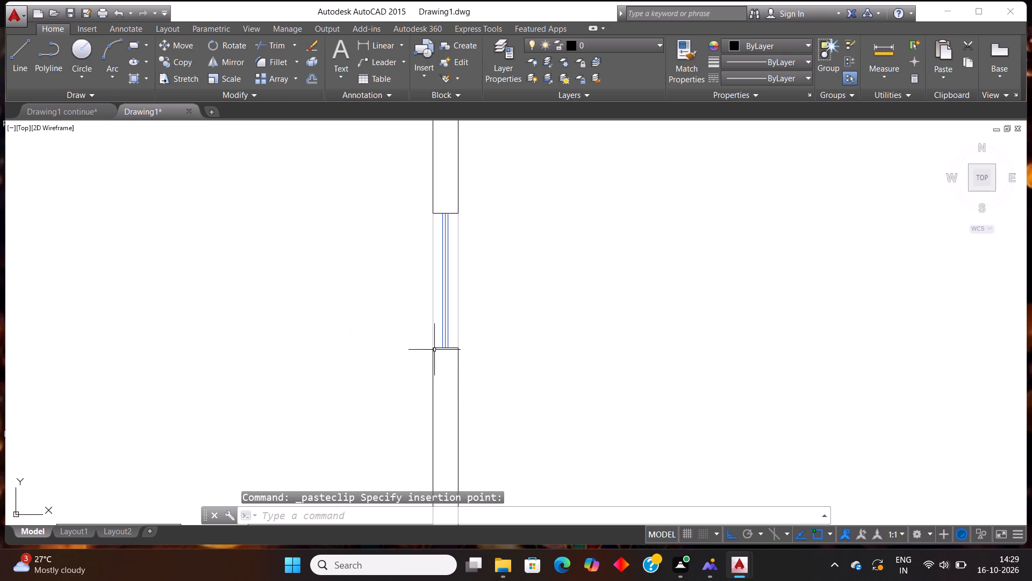
Copy the vertical window symbol beside the plan again and paste it into the bottom-left room's opening in the left outer wall.
scroll(494, 372, "down", 4)
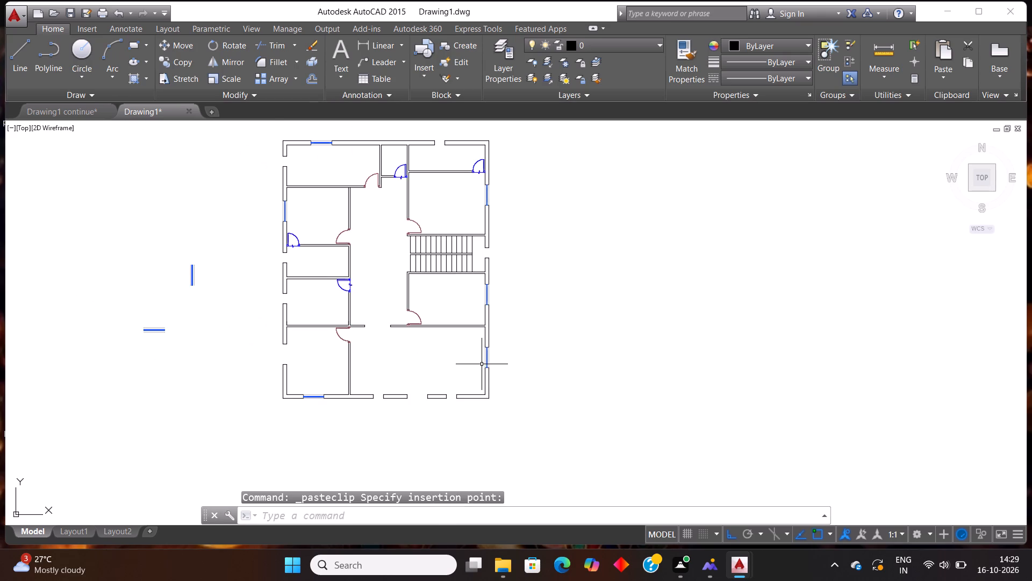
scroll(482, 364, "down", 1)
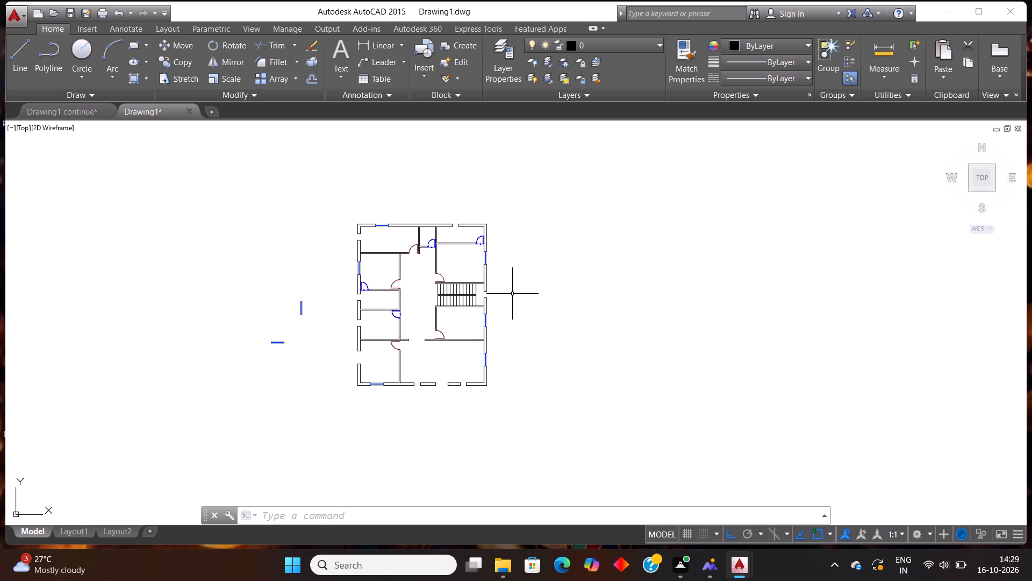
scroll(505, 295, "down", 1)
scroll(449, 311, "up", 1)
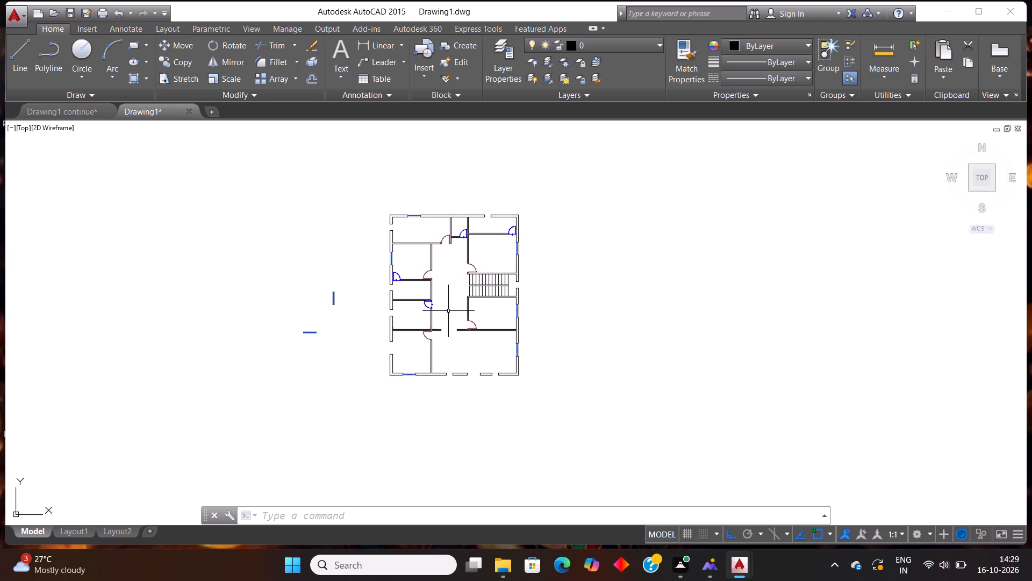
left_click(341, 308)
left_click(322, 280)
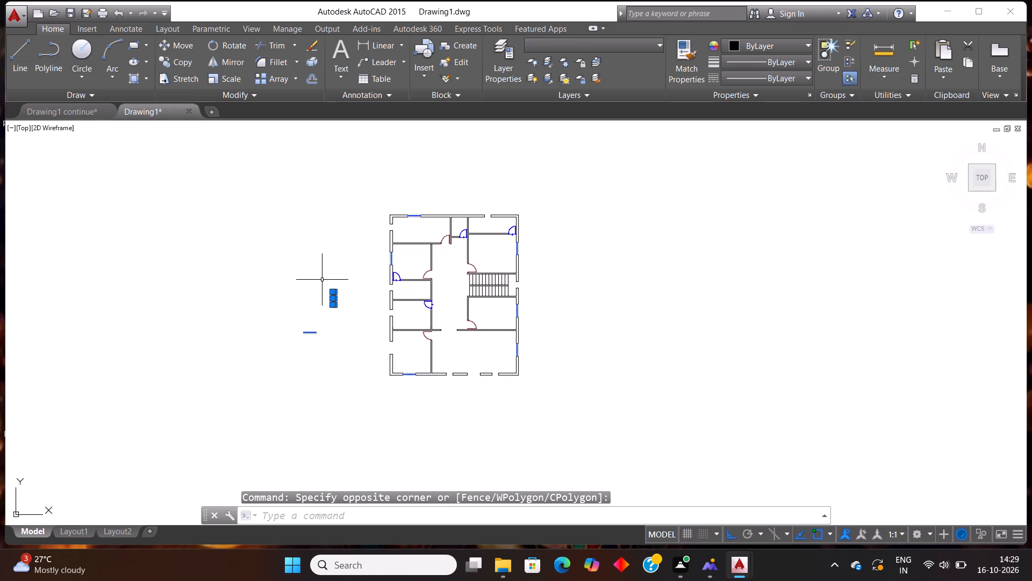
key("ctrl+c")
key("ctrl+v")
scroll(392, 346, "up", 3)
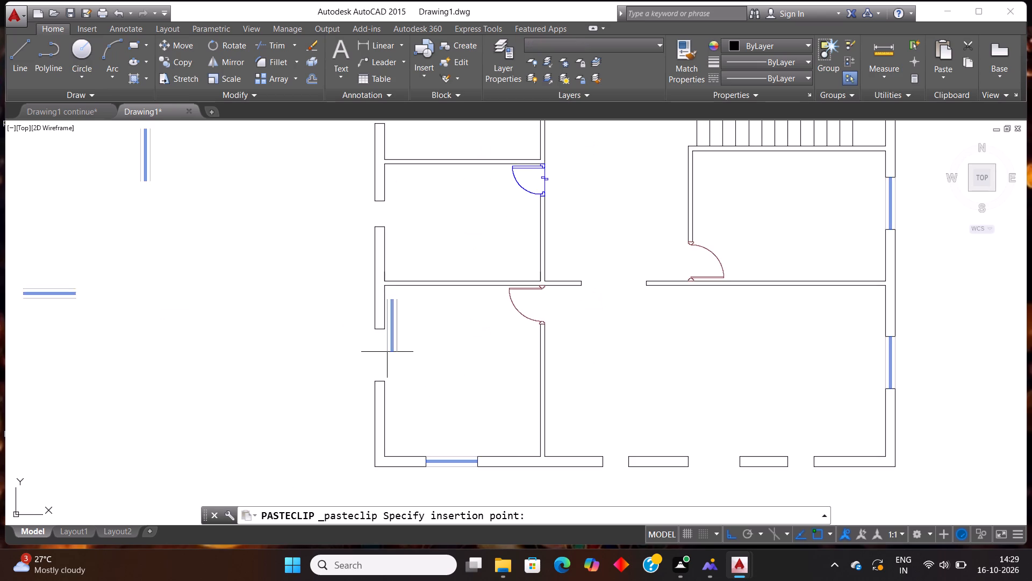
scroll(387, 352, "up", 1)
left_click(366, 401)
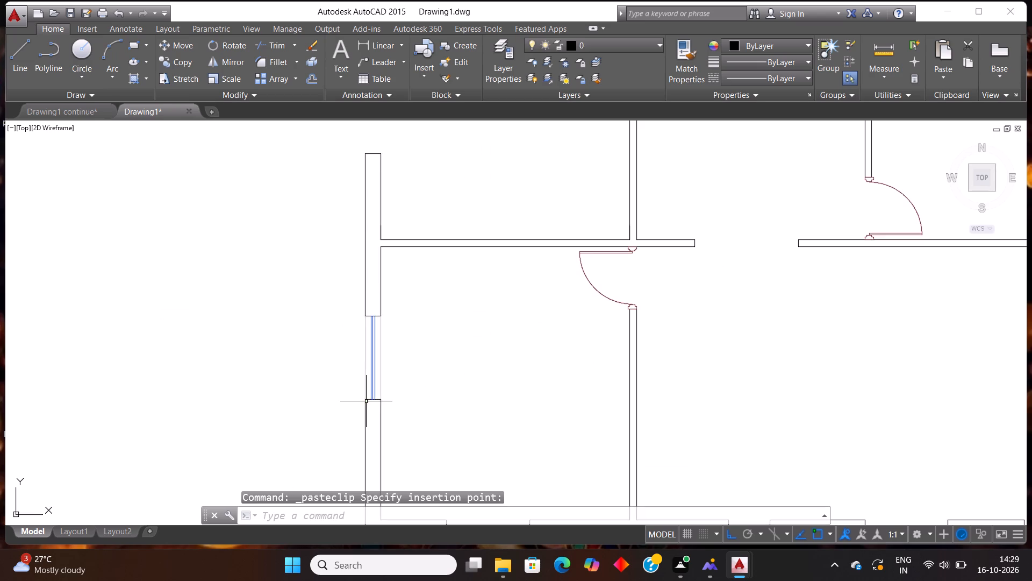
Delete the two spare window symbols, vertical and horizontal, standing beside the plan.
scroll(363, 391, "down", 4)
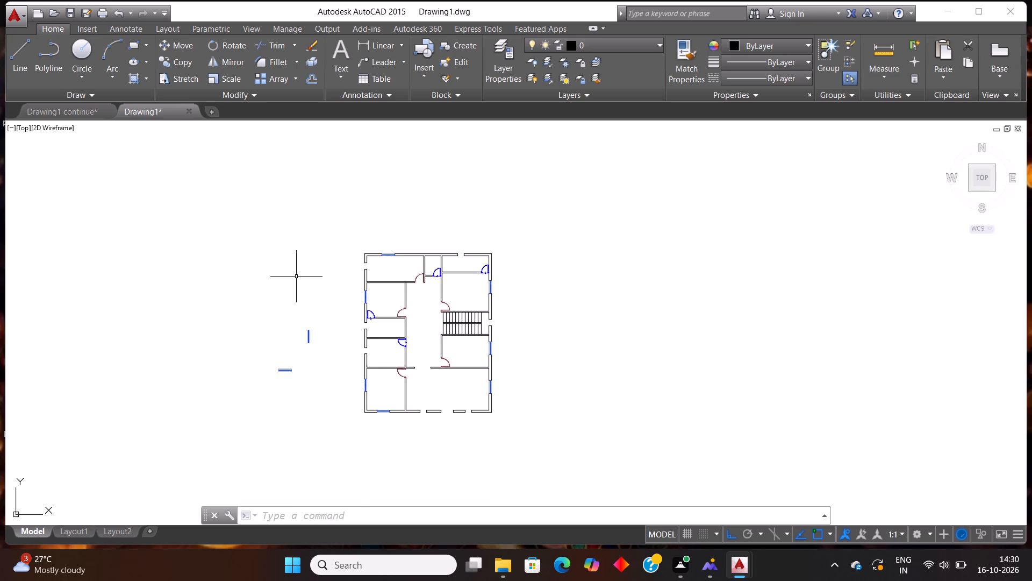
scroll(307, 279, "down", 1)
scroll(339, 300, "up", 1)
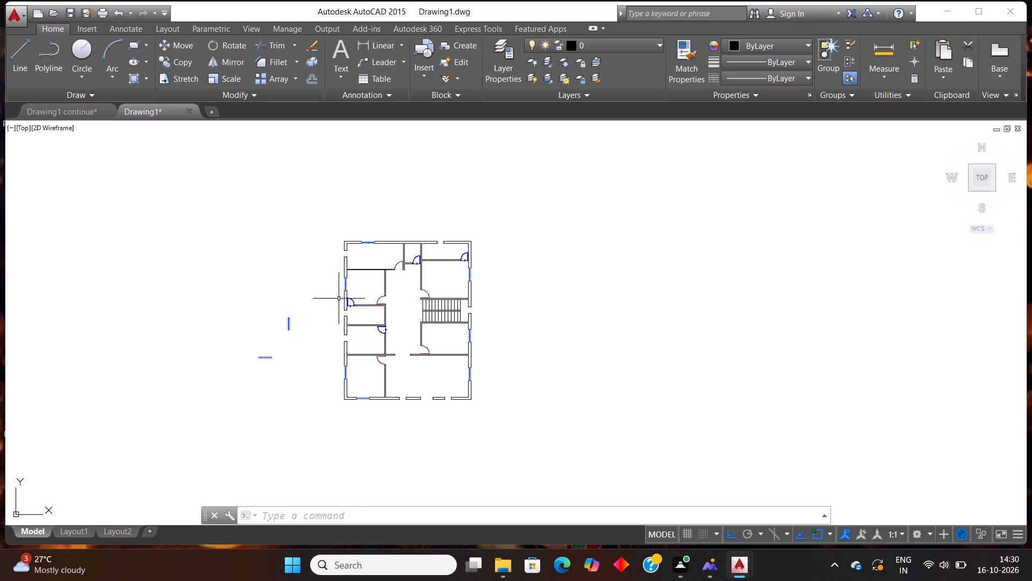
scroll(321, 287, "up", 2)
scroll(321, 287, "down", 1)
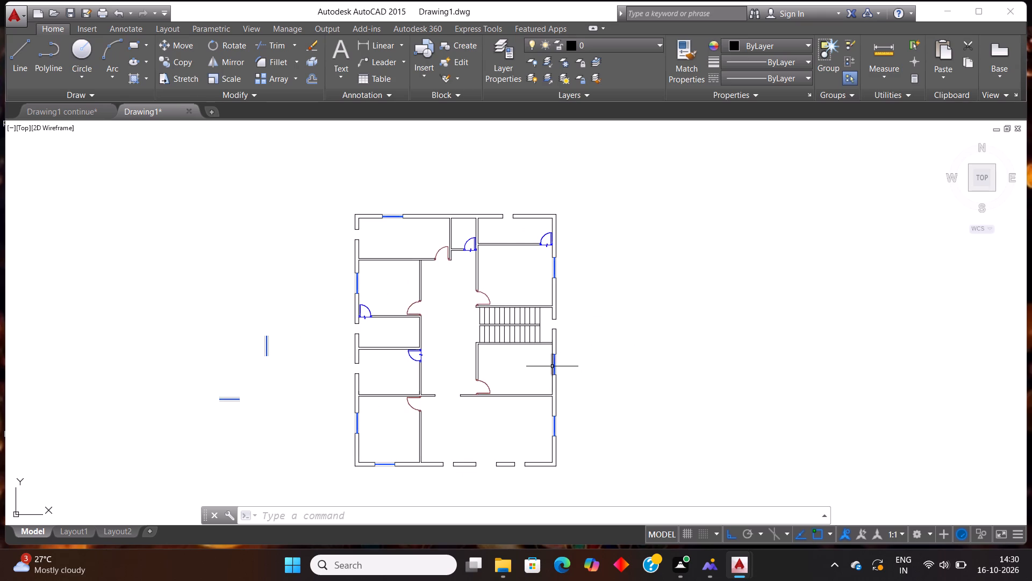
scroll(443, 318, "down", 4)
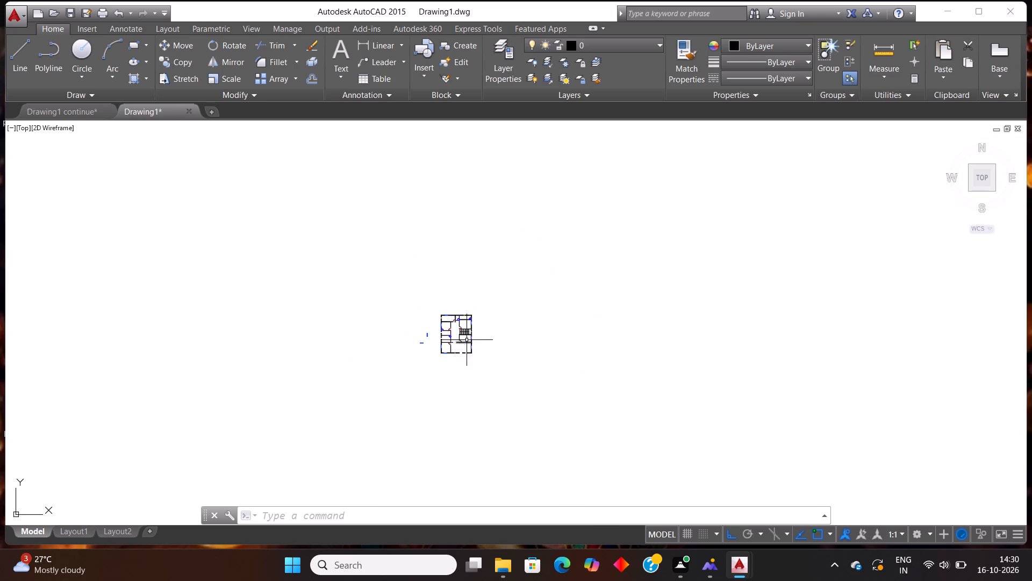
scroll(469, 337, "up", 3)
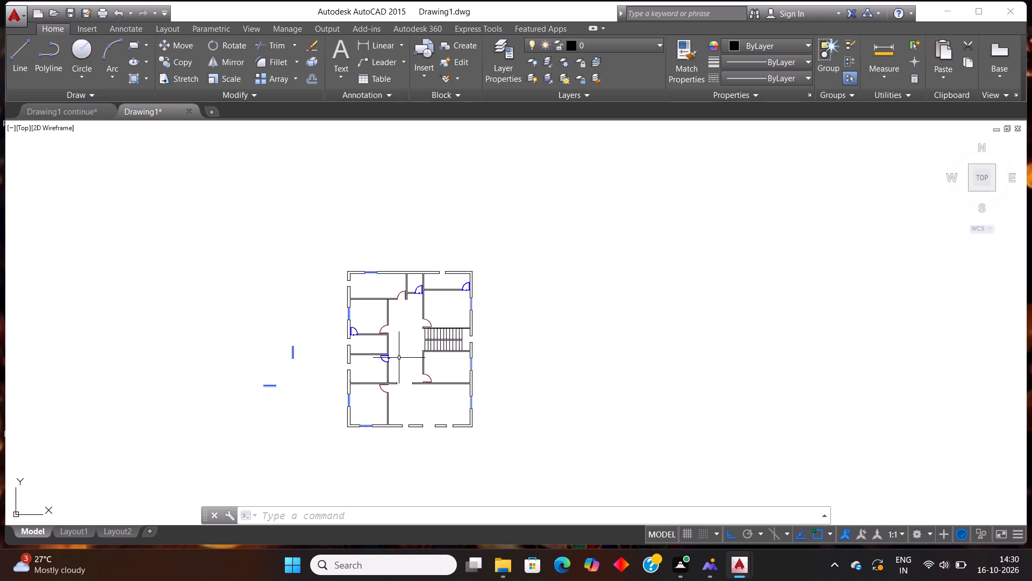
scroll(413, 409, "up", 1)
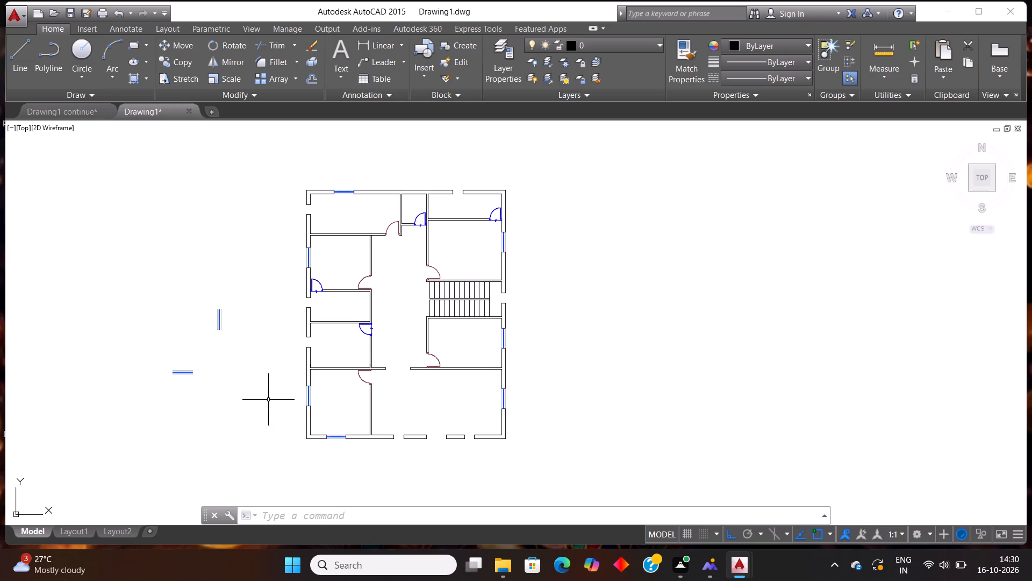
left_click_drag(252, 405, 230, 386)
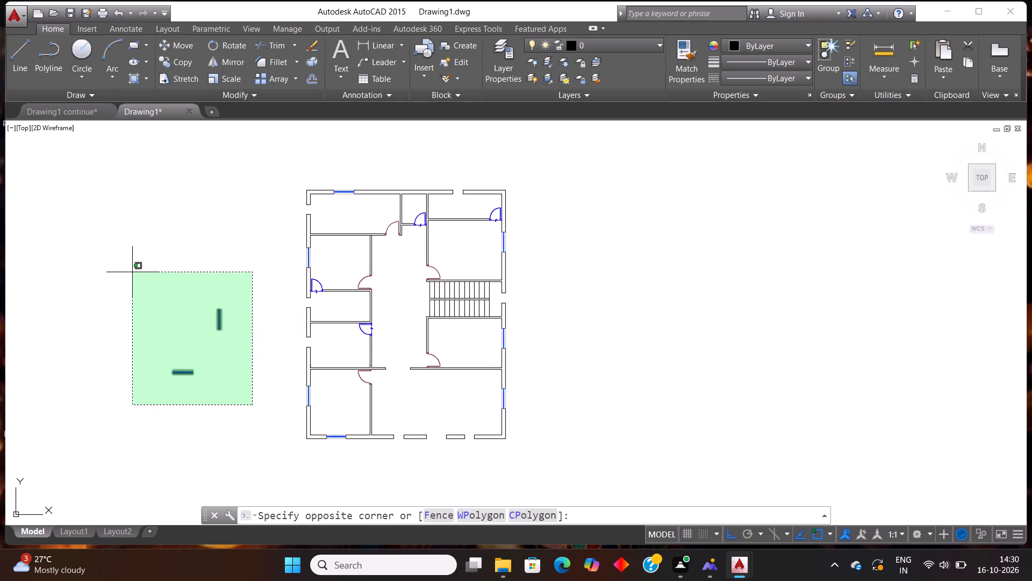
left_click(132, 272)
key("Delete")
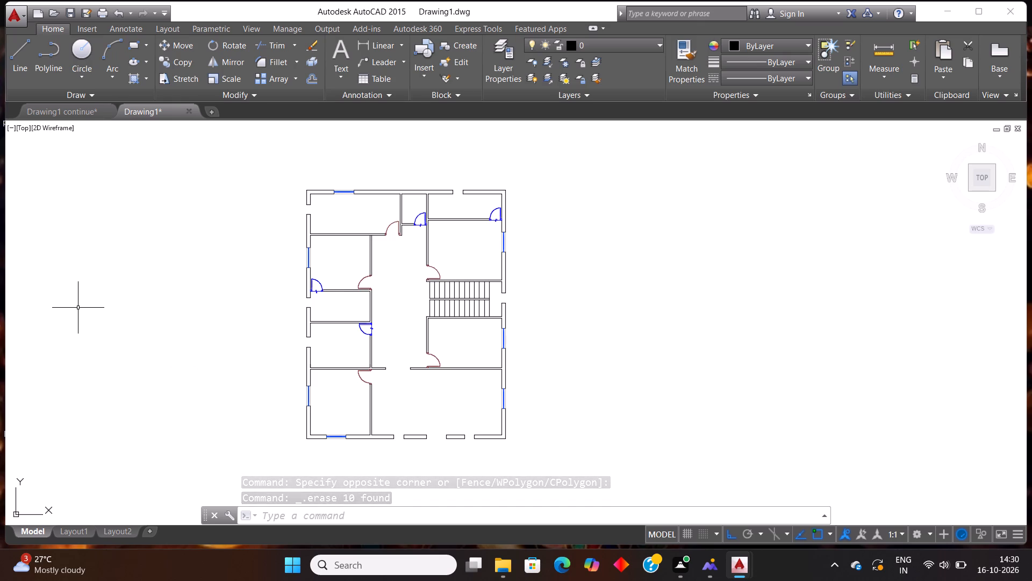
In the reference drawing "Drawing1 continue", copy the magenta ventilator symbol in the wall above the bathroom.
scroll(78, 308, "down", 1)
scroll(198, 324, "down", 1)
scroll(173, 318, "up", 1)
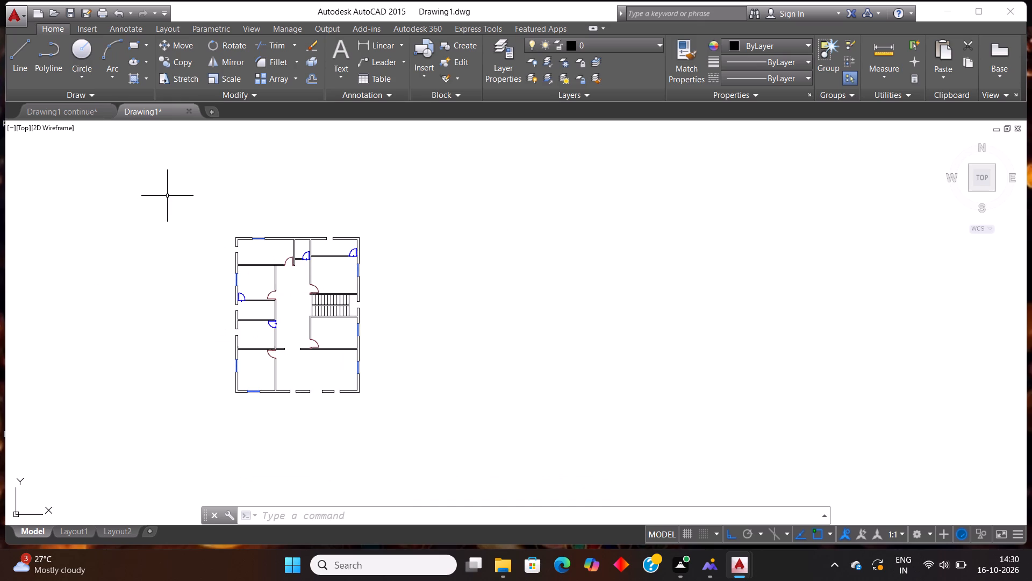
left_click(52, 109)
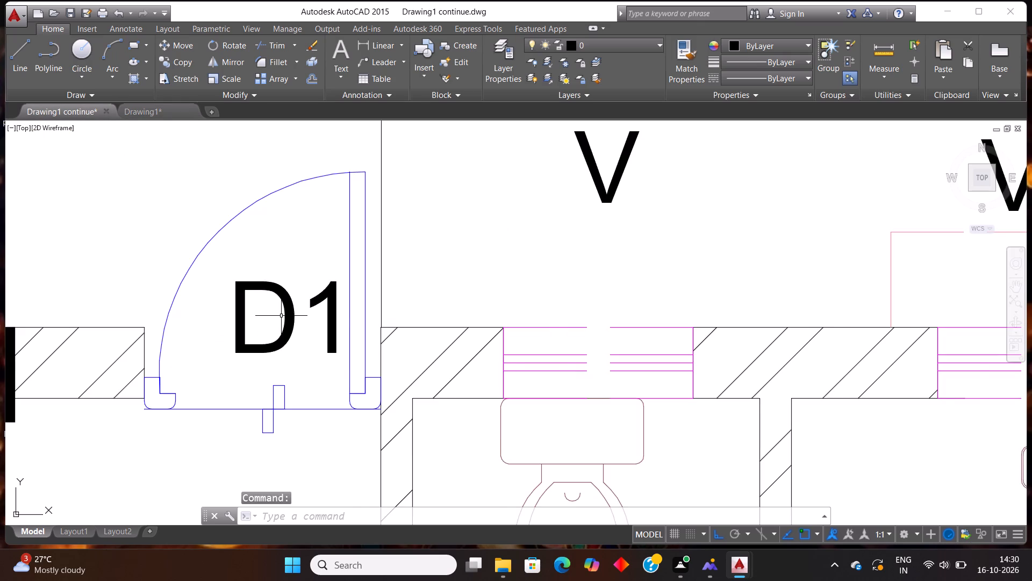
scroll(281, 316, "down", 1)
scroll(378, 335, "down", 3)
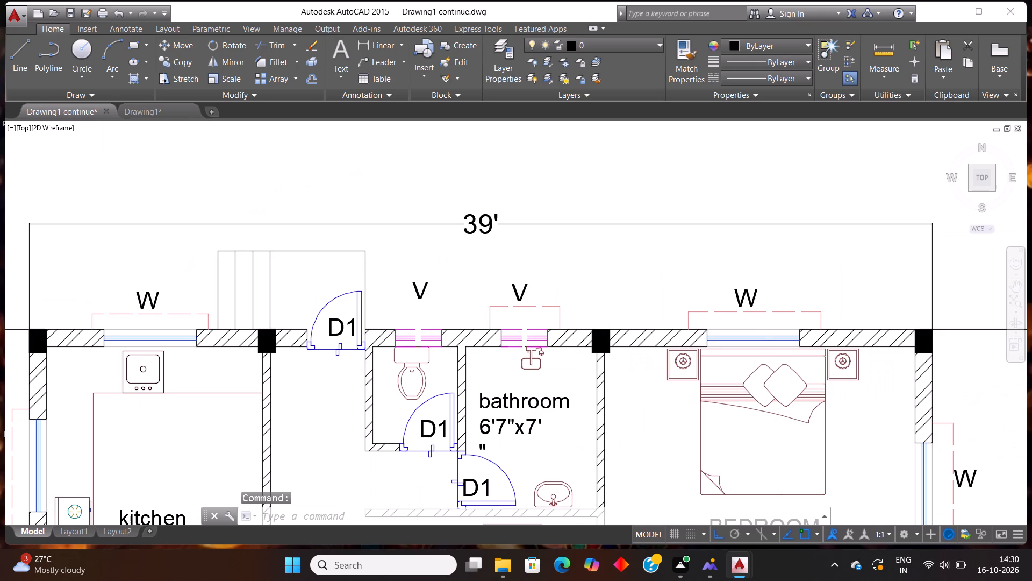
scroll(378, 335, "down", 3)
scroll(472, 409, "up", 2)
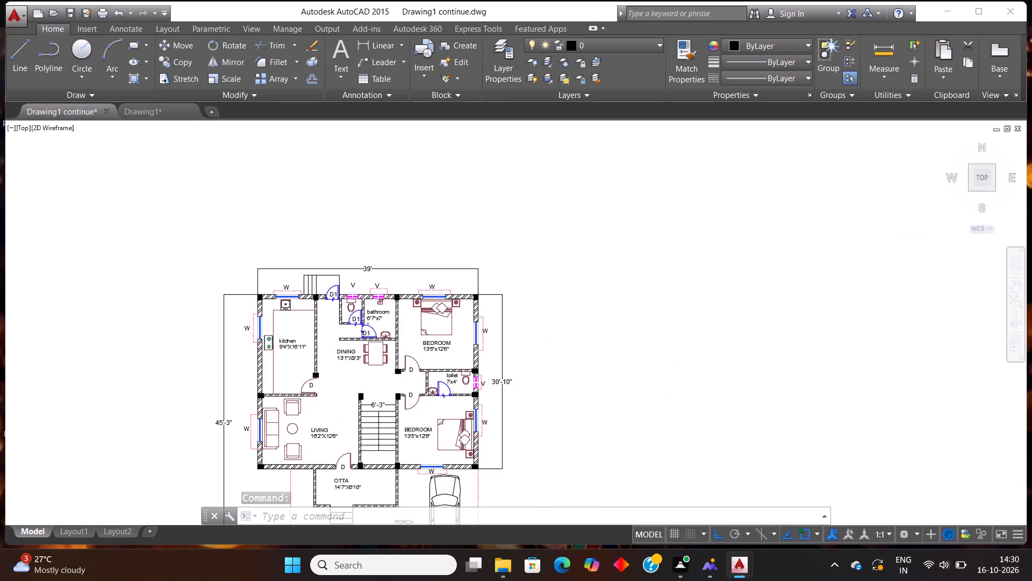
scroll(374, 235, "up", 2)
scroll(223, 228, "up", 2)
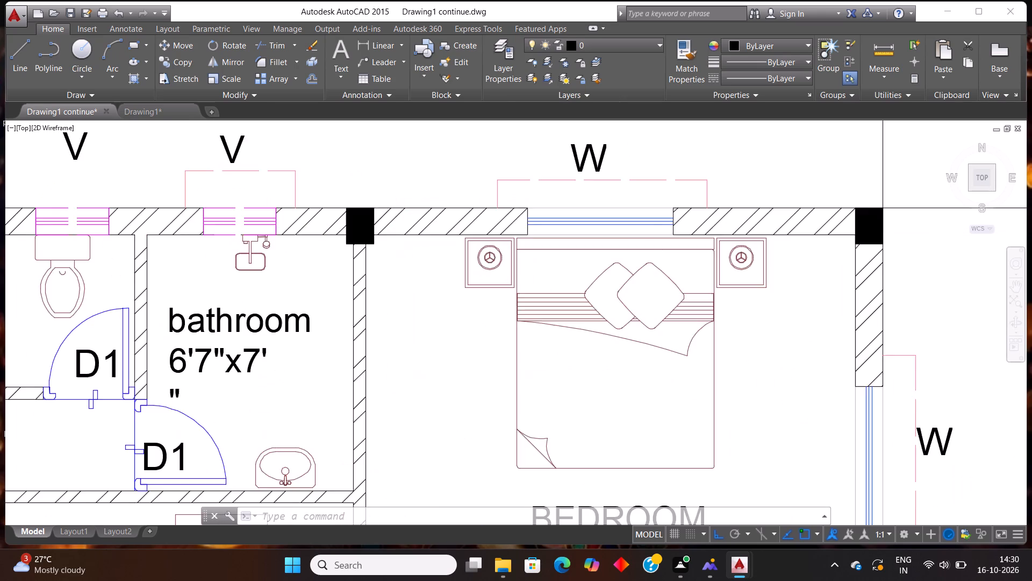
left_click(223, 254)
left_click(209, 193)
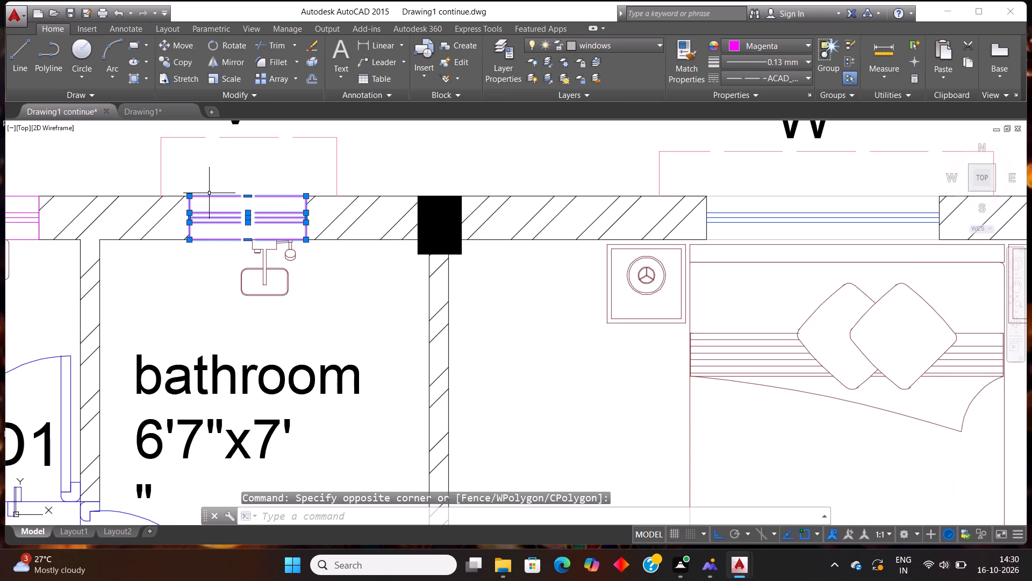
key("ctrl+c")
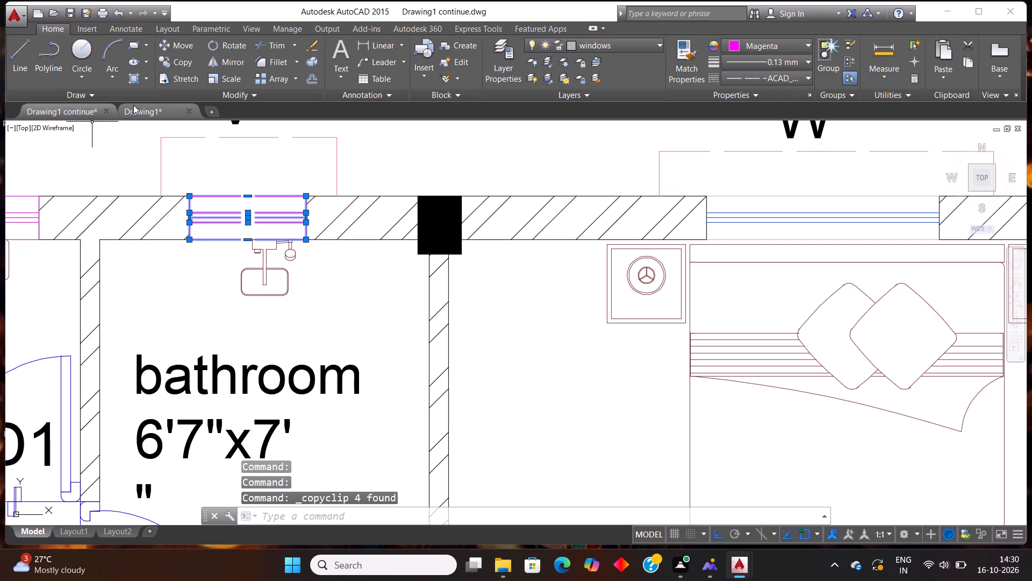
Return to Drawing1 and paste the horizontal ventilator symbol in the empty space beside the plan.
left_click(133, 104)
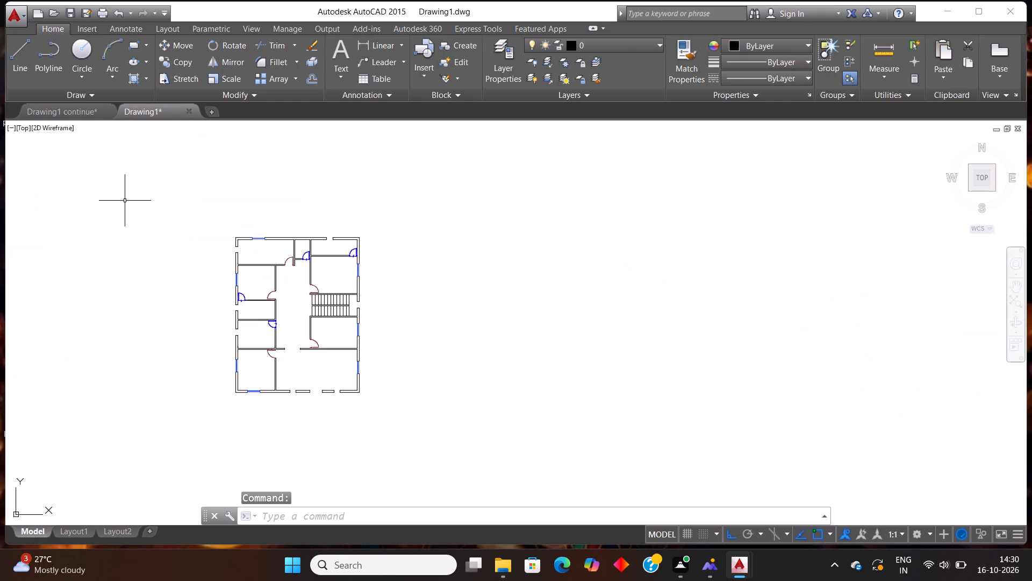
key("ctrl+v")
left_click(402, 261)
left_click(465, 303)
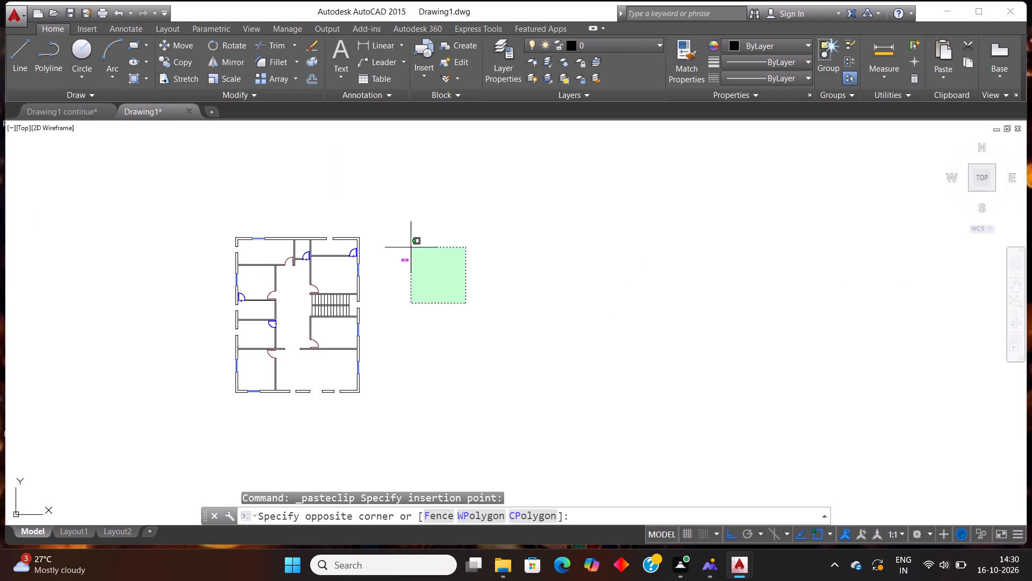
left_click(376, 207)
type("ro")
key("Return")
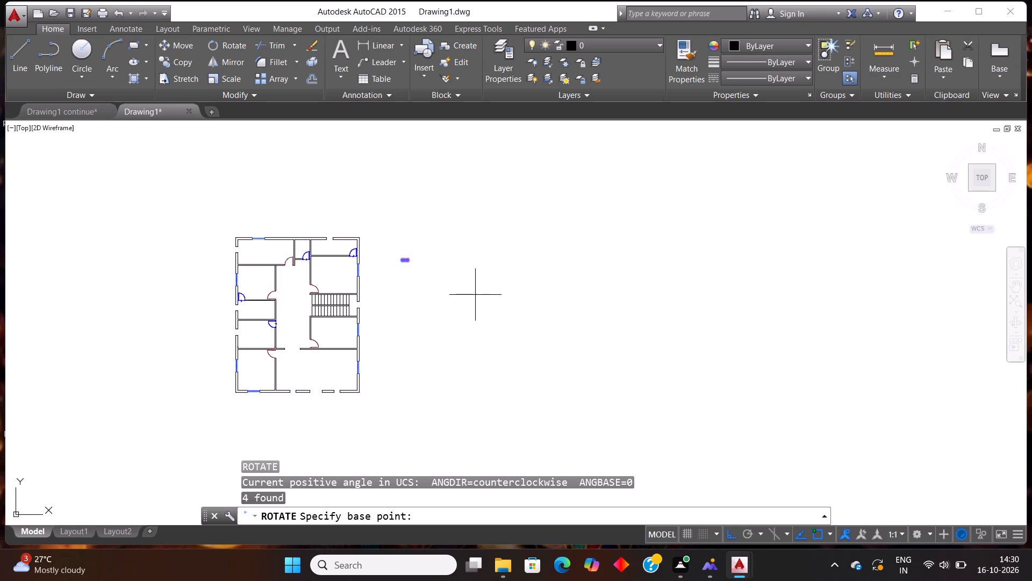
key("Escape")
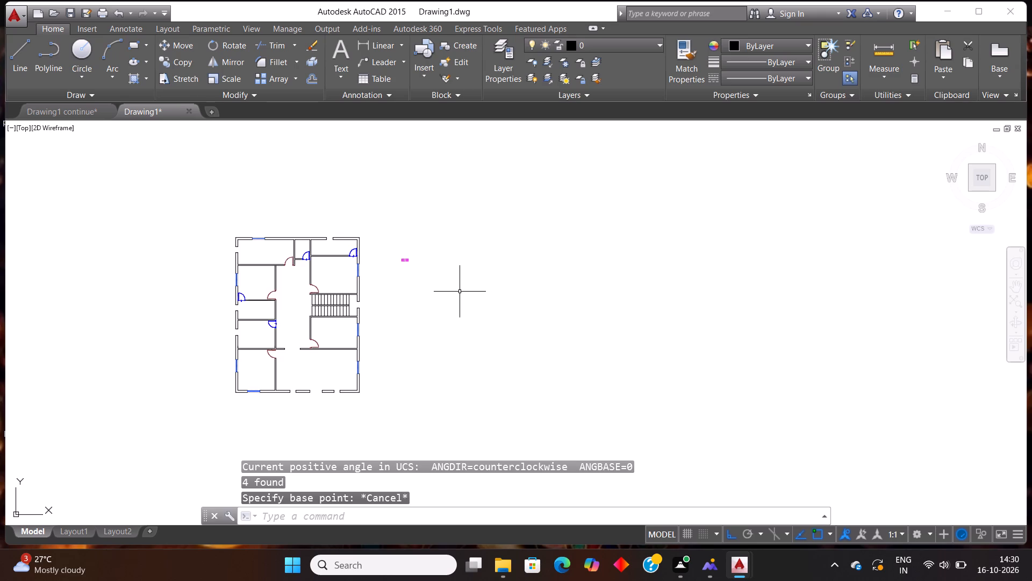
Paste a second ventilator symbol beside the plan and rotate it a quarter turn about its corner so it stands vertical.
key("ctrl+v")
left_click(462, 286)
left_click(489, 307)
left_click(439, 252)
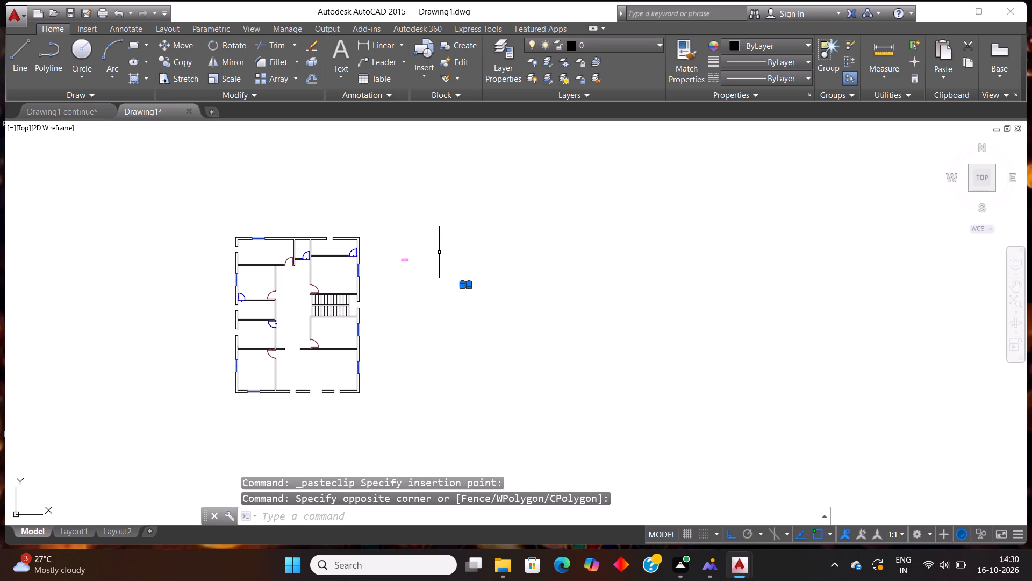
type("ro")
key("Return")
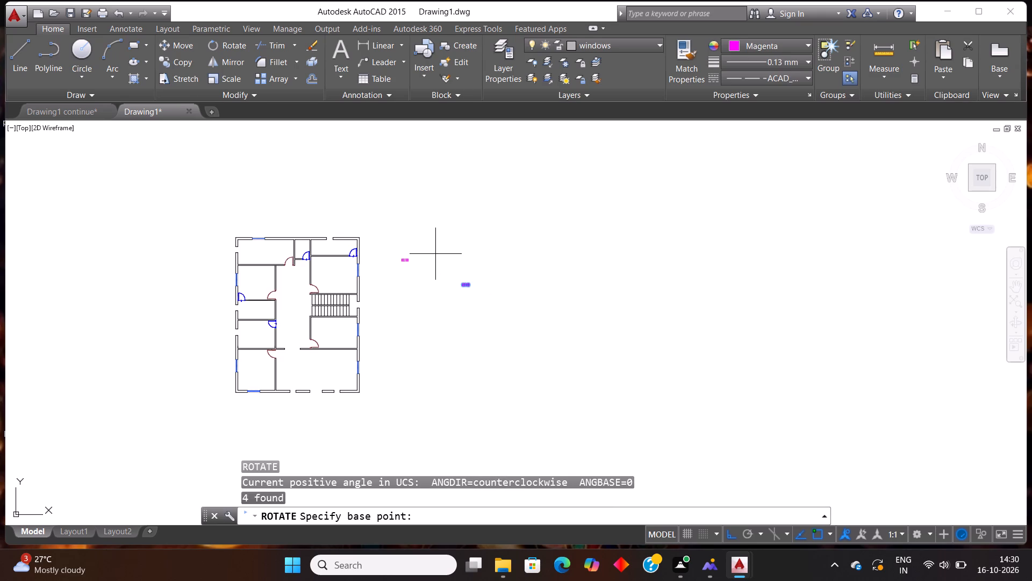
scroll(446, 272, "up", 1)
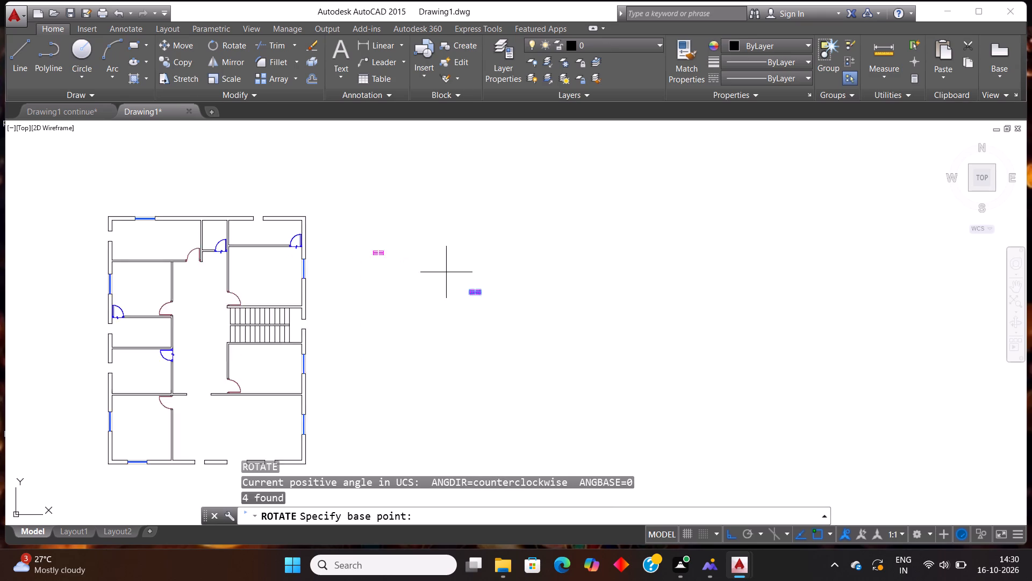
scroll(446, 272, "up", 1)
scroll(510, 307, "up", 2)
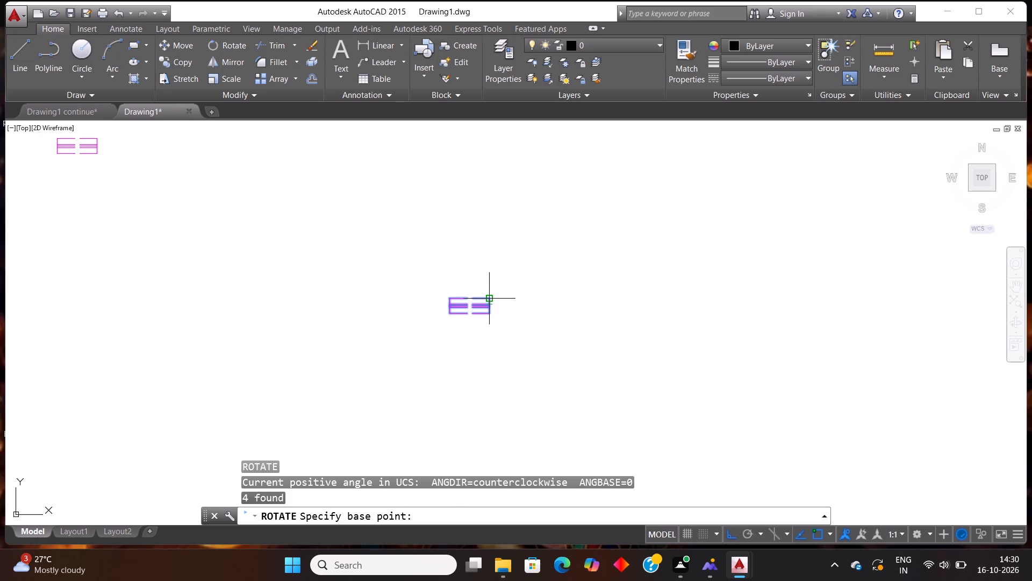
left_click(490, 300)
left_click(456, 357)
scroll(483, 274, "down", 4)
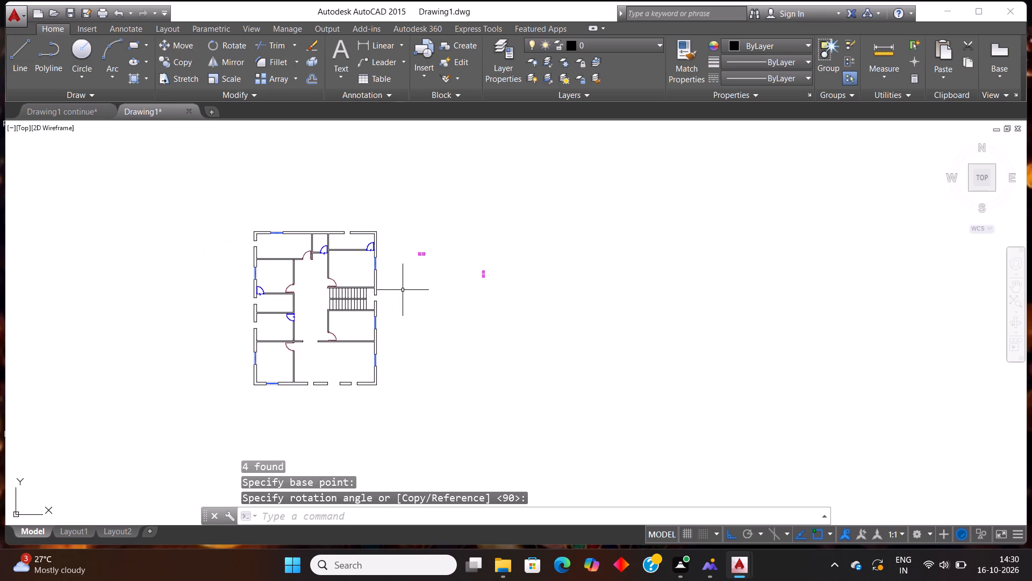
Copy the vertical ventilator symbol and paste it into the right outer wall opening at the staircase.
scroll(385, 284, "up", 1)
left_click(553, 304)
left_click(503, 238)
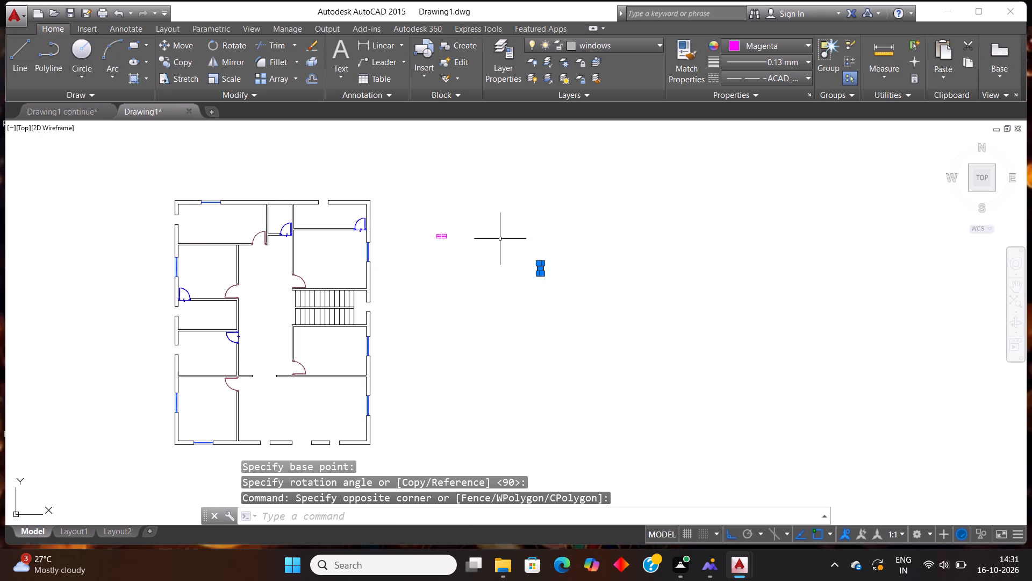
key("ctrl+c")
key("ctrl+v")
scroll(369, 351, "up", 1)
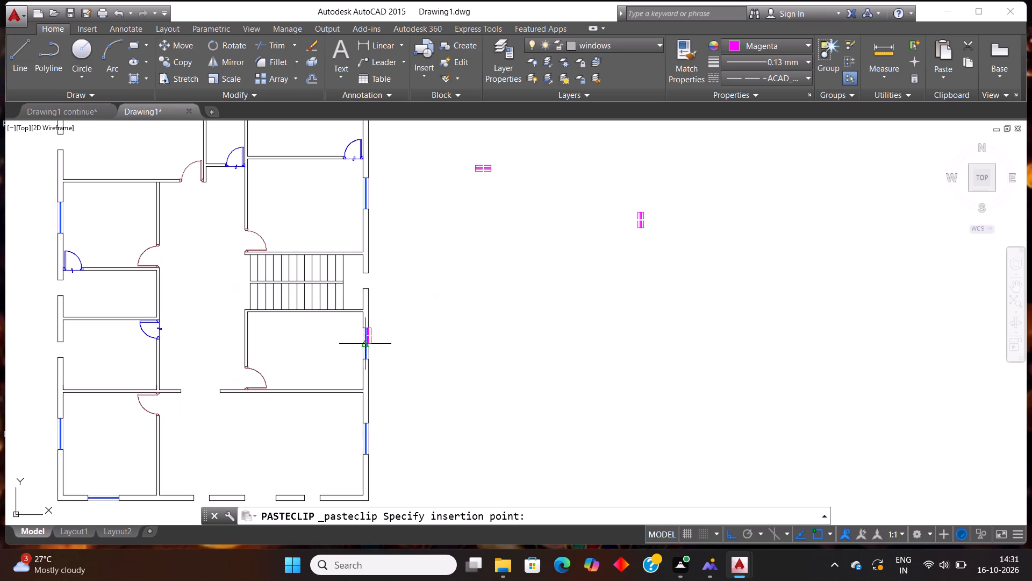
scroll(362, 287, "up", 2)
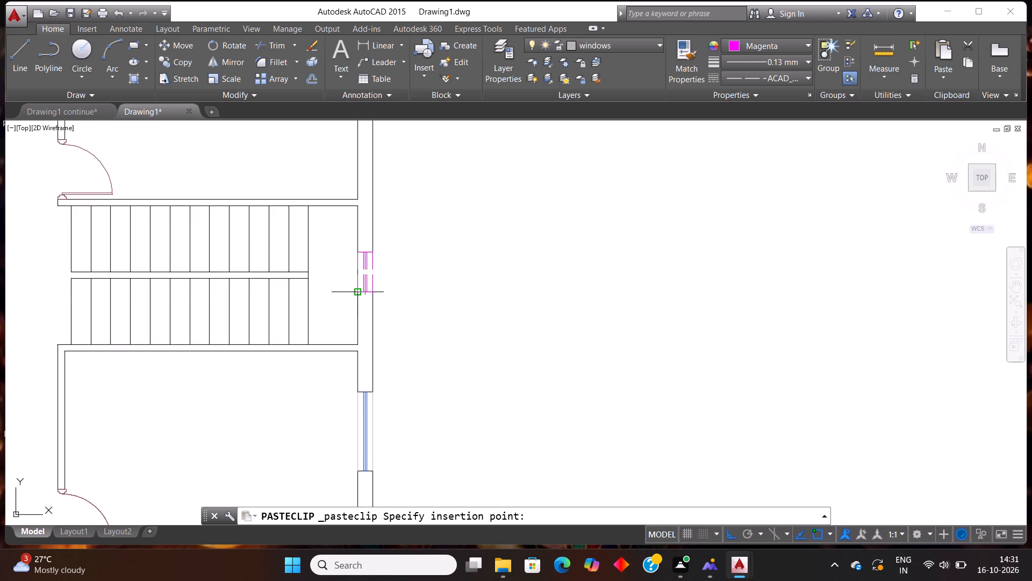
left_click(356, 290)
Paste another vertical ventilator symbol into the left outer wall opening of the room just above the bottom-left room.
scroll(455, 352, "down", 3)
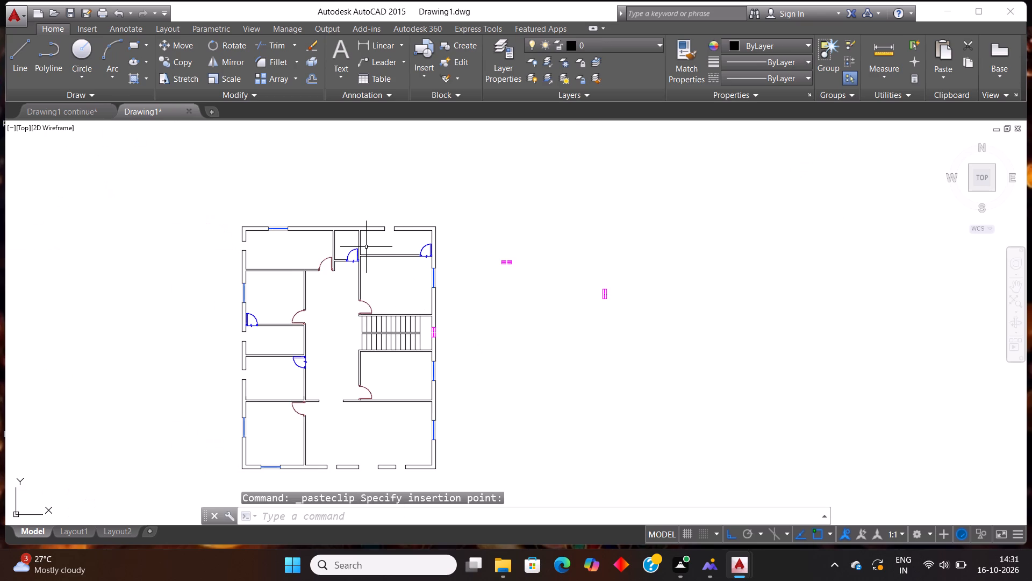
scroll(418, 379, "down", 1)
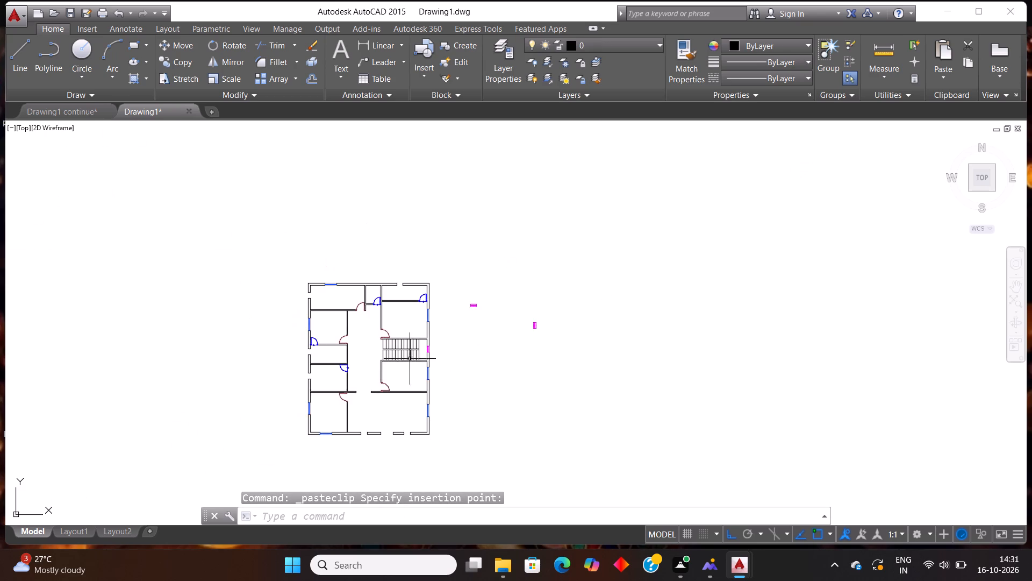
scroll(283, 371, "up", 2)
scroll(370, 385, "up", 1)
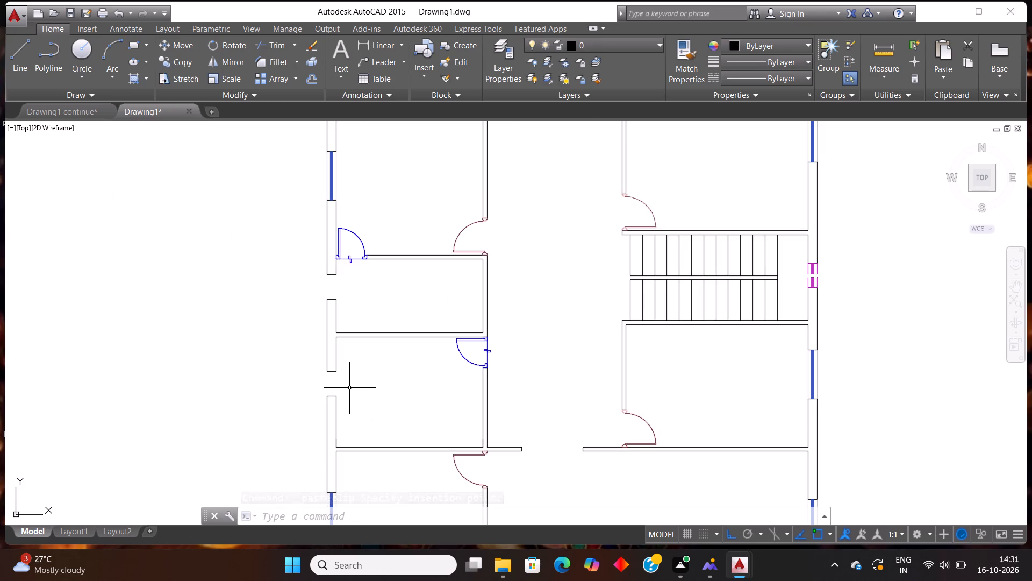
key("ctrl+v")
scroll(323, 398, "up", 2)
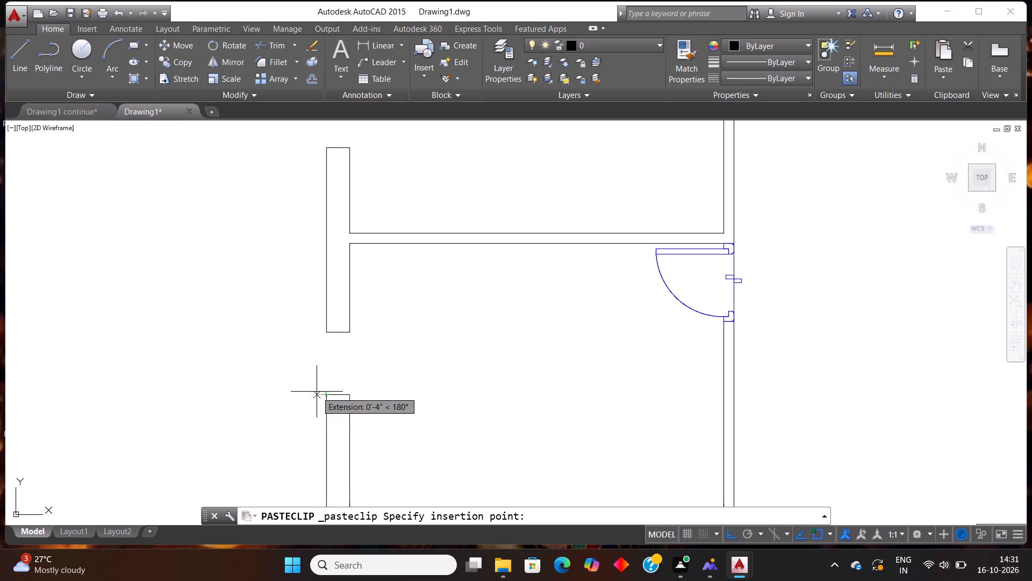
left_click(325, 394)
Paste another vertical ventilator symbol into the left outer wall opening of the top-left room.
scroll(332, 395, "down", 5)
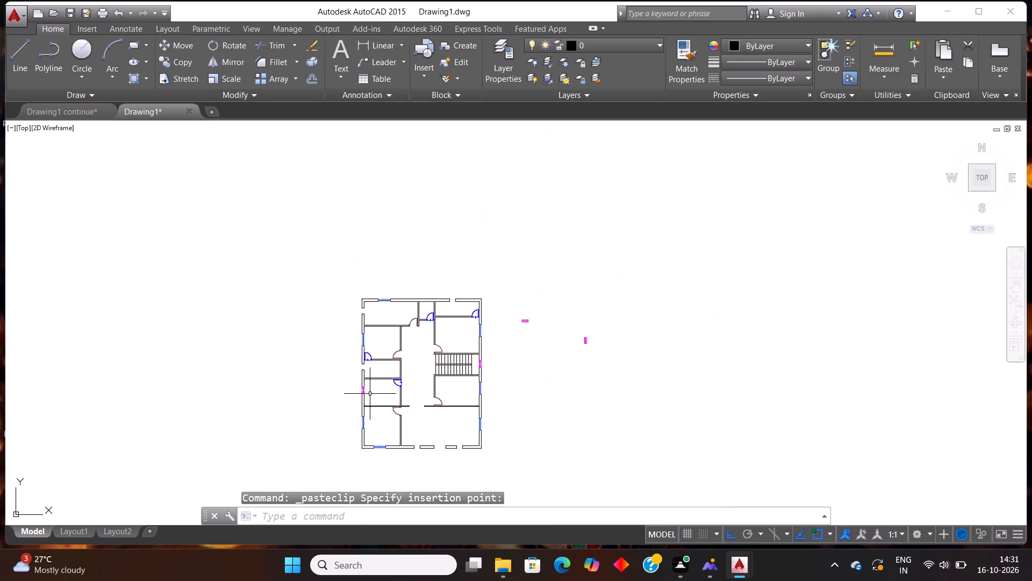
left_click(594, 357)
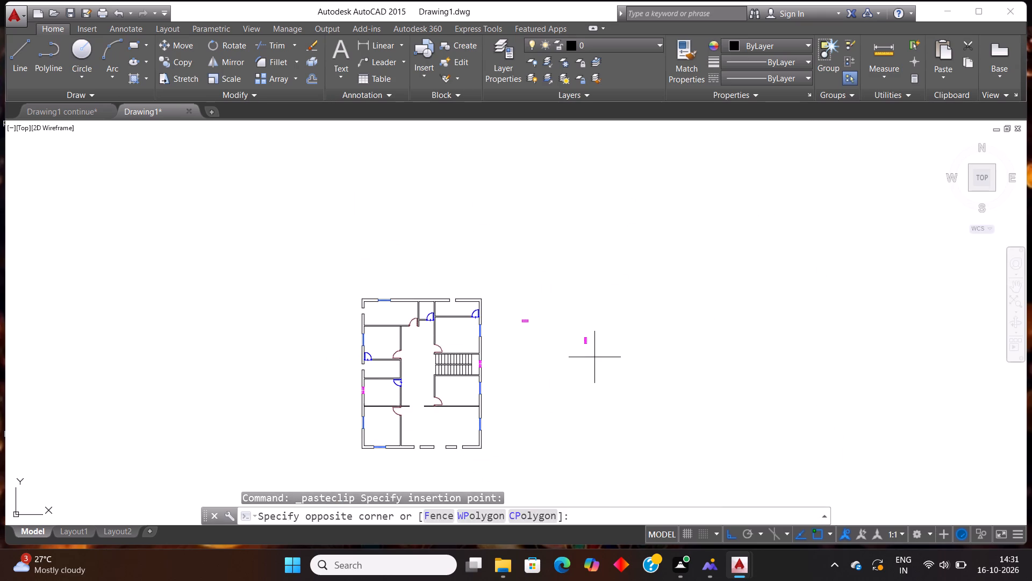
left_click(583, 337)
key("ctrl+v")
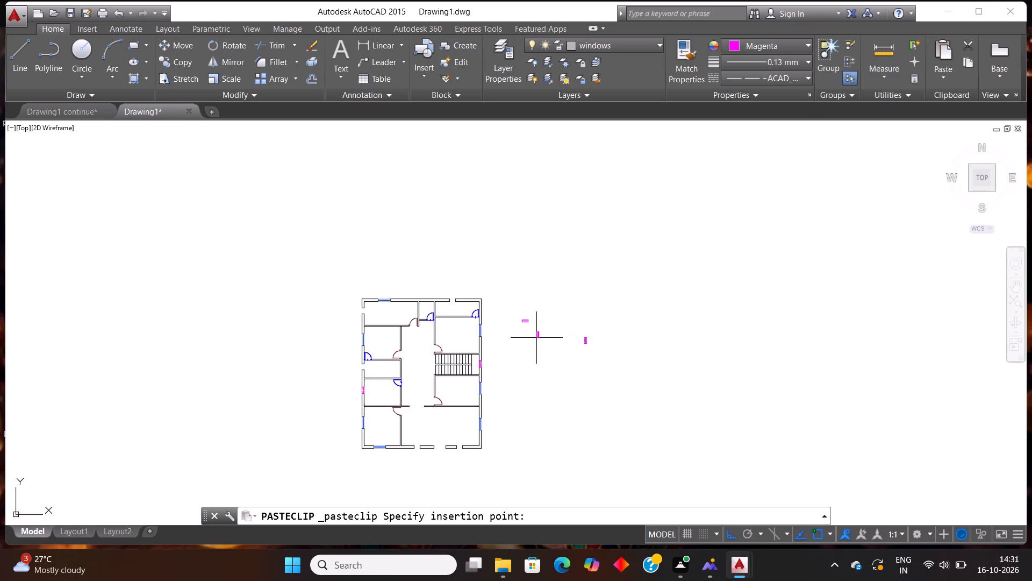
scroll(376, 313, "up", 2)
scroll(331, 317, "up", 3)
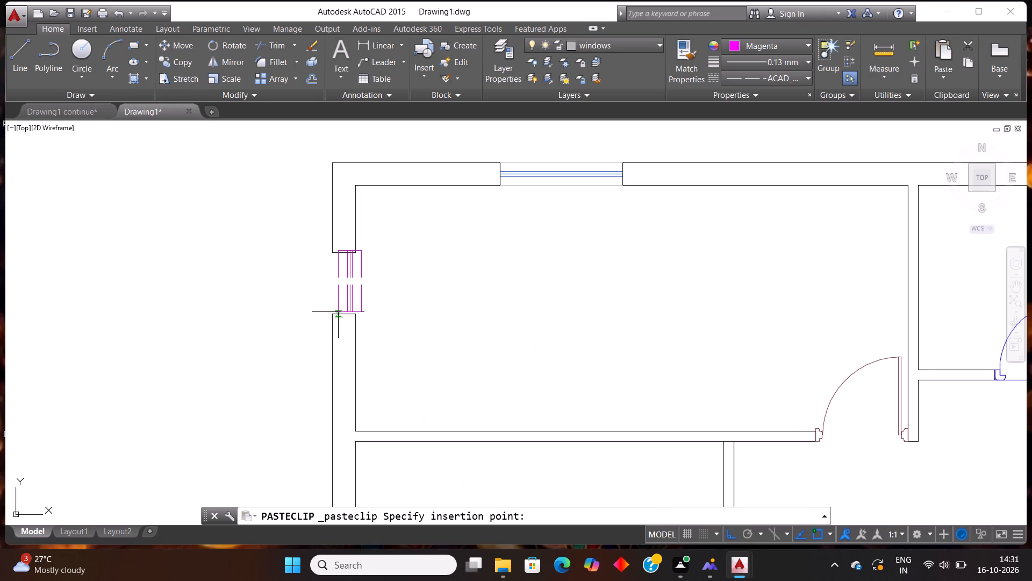
left_click(334, 316)
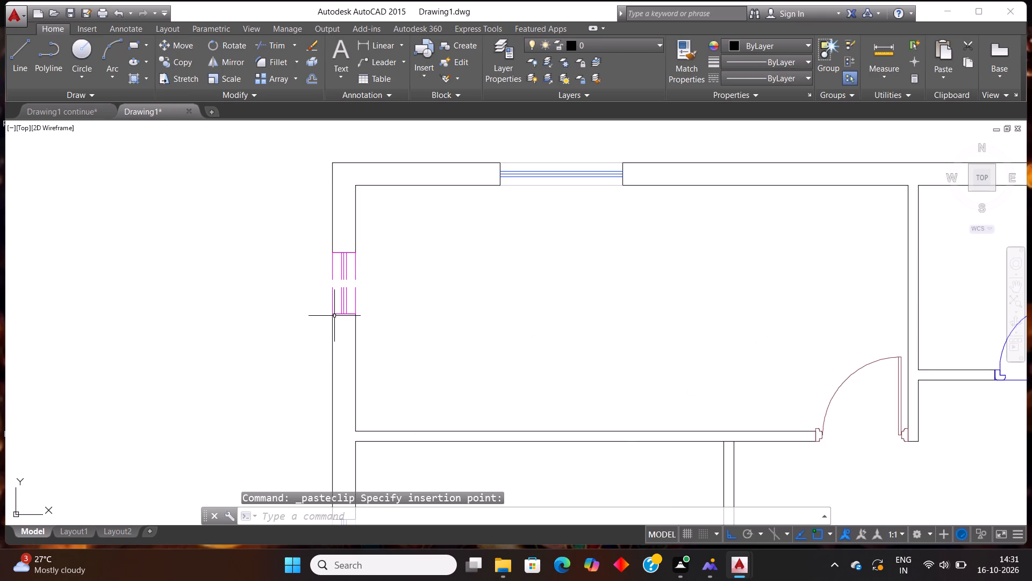
Copy the horizontal ventilator symbol beside the plan and paste it into the top outer wall opening of the top-right room.
scroll(340, 318, "down", 6)
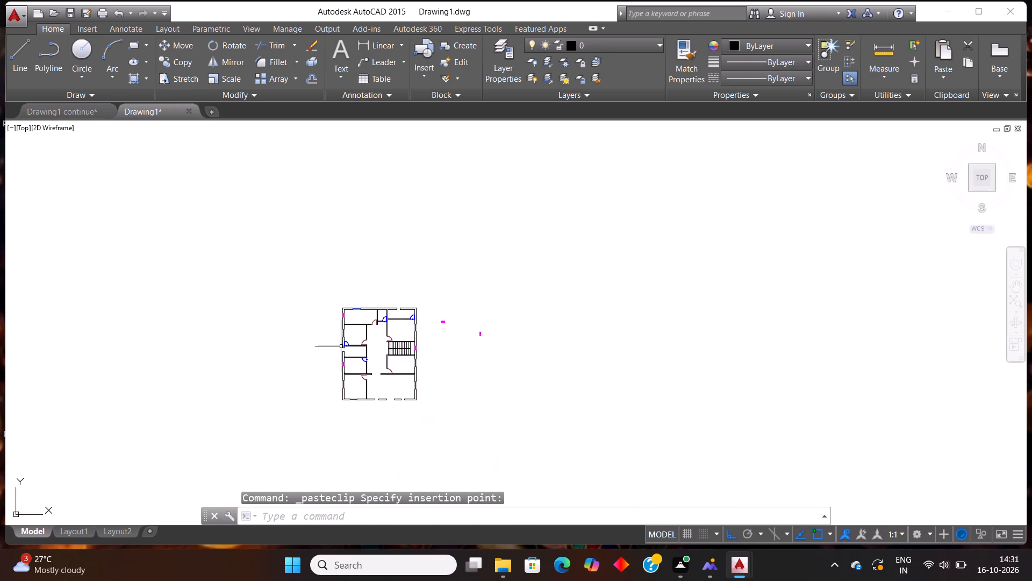
scroll(398, 403, "up", 1)
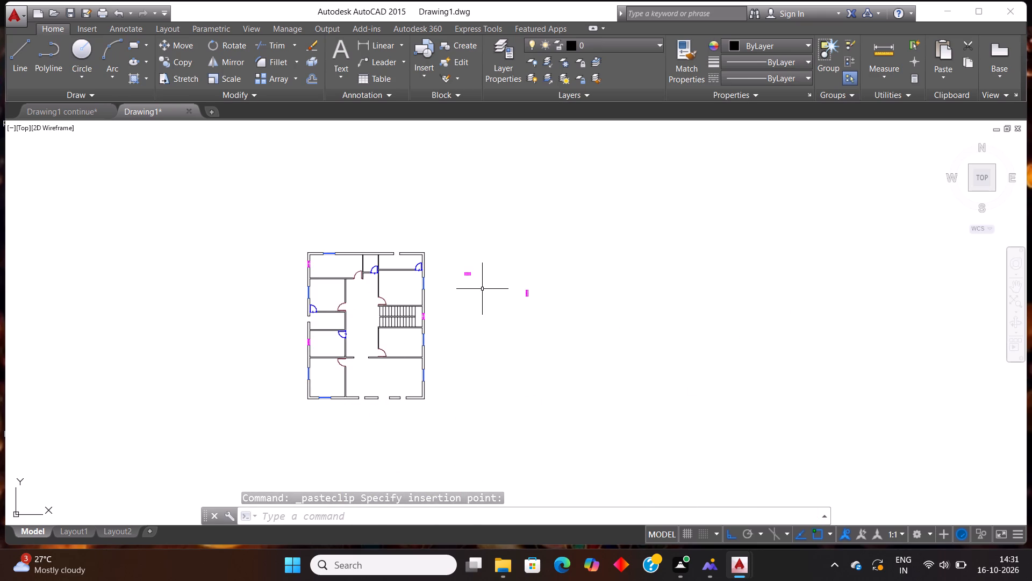
left_click(481, 285)
left_click(454, 250)
key("ctrl+c")
key("ctrl+v")
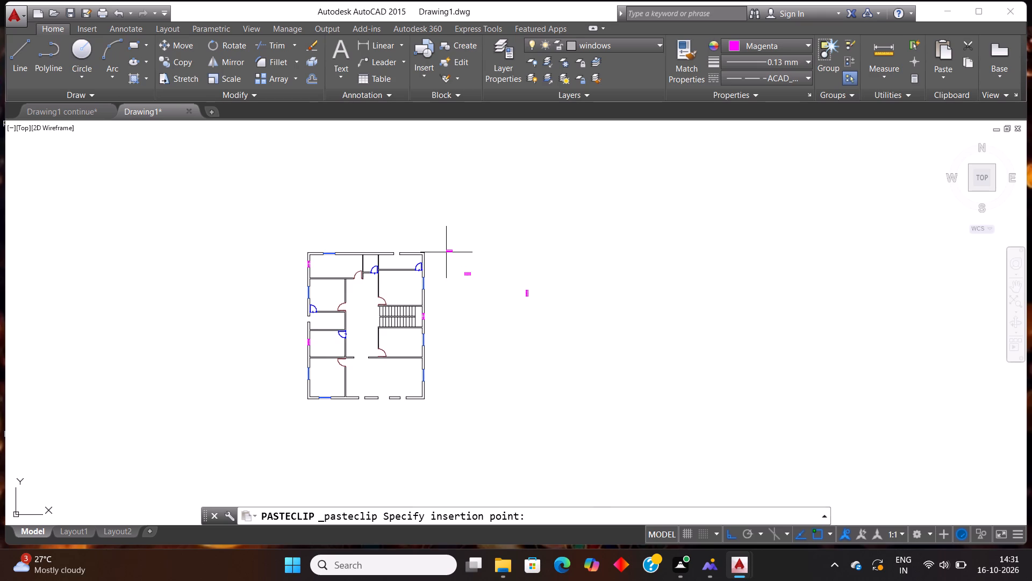
scroll(390, 250, "up", 4)
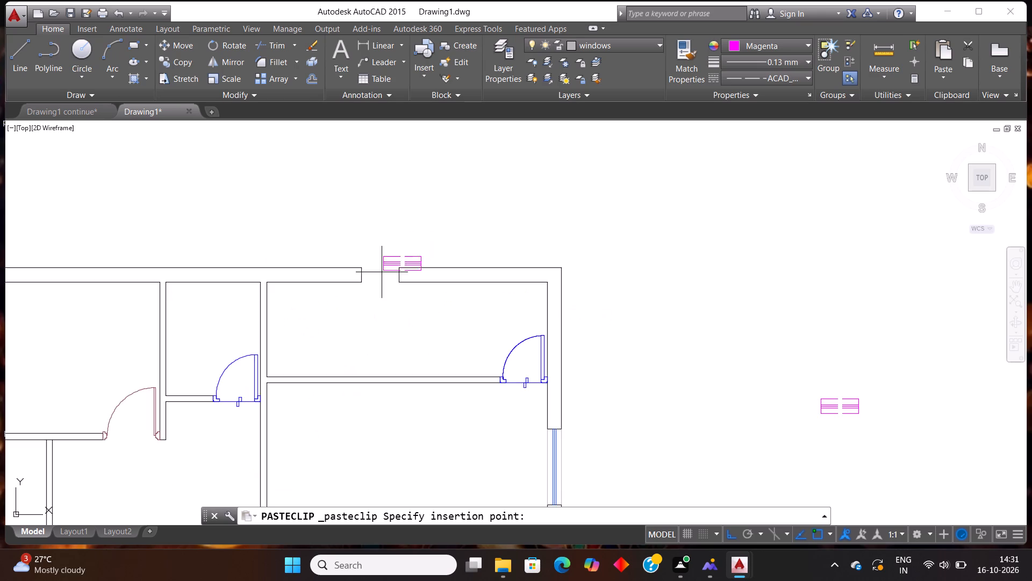
scroll(378, 276, "up", 2)
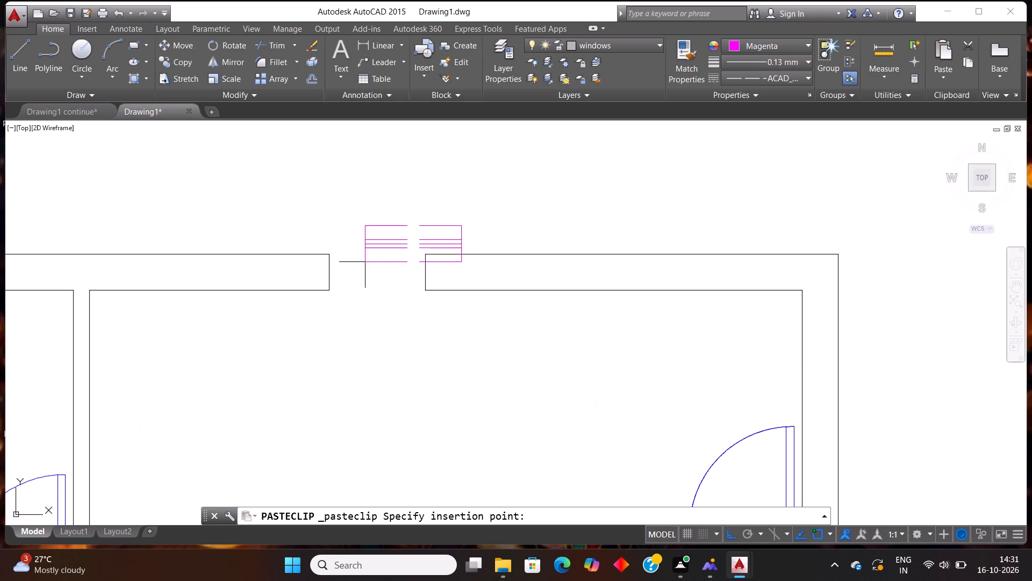
left_click(327, 293)
scroll(342, 289, "down", 1)
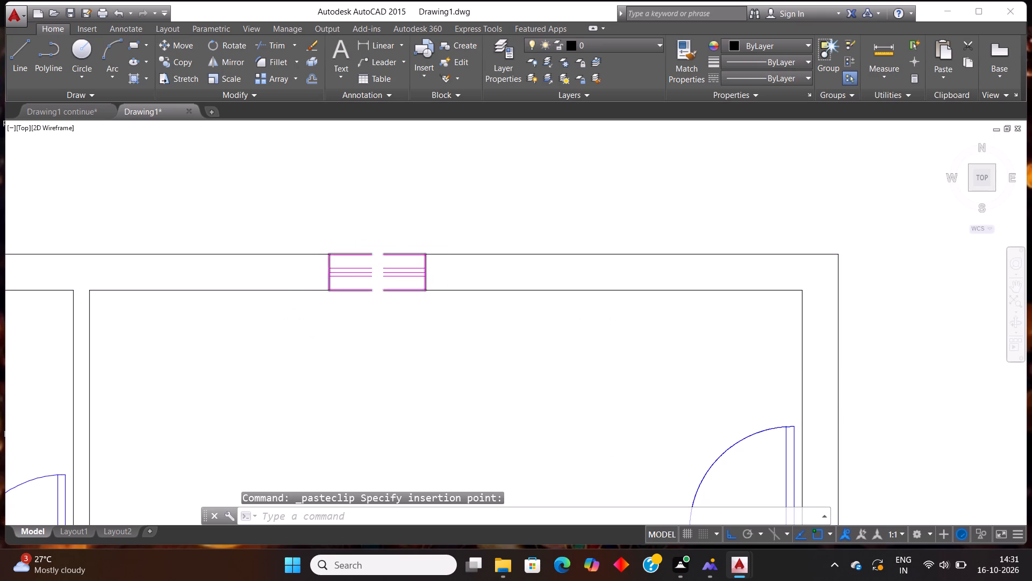
scroll(345, 289, "down", 4)
scroll(361, 343, "down", 2)
scroll(359, 400, "up", 1)
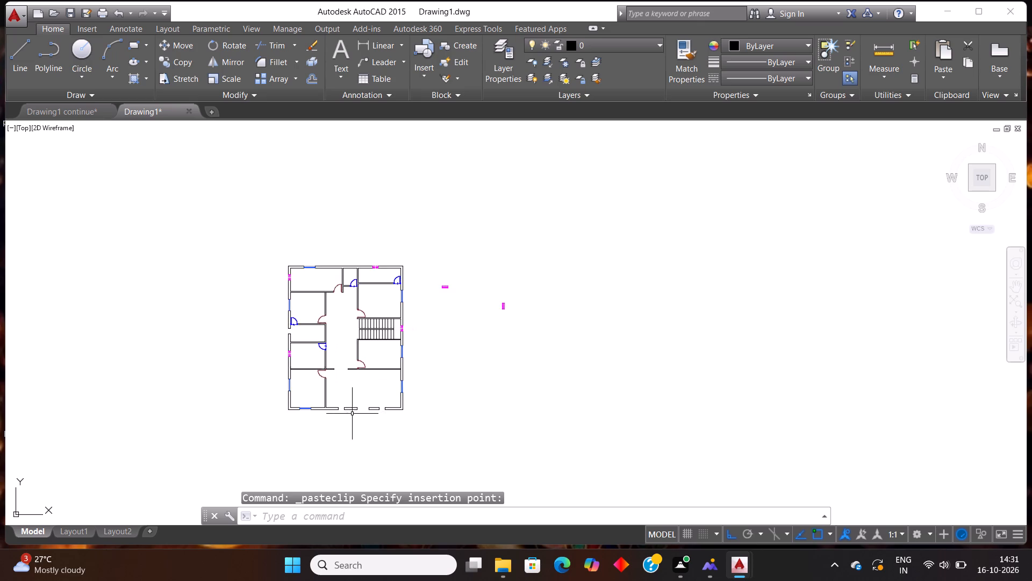
Paste the horizontal ventilator symbol into the bottom outer wall opening just left of the entrance gap.
scroll(340, 415, "up", 2)
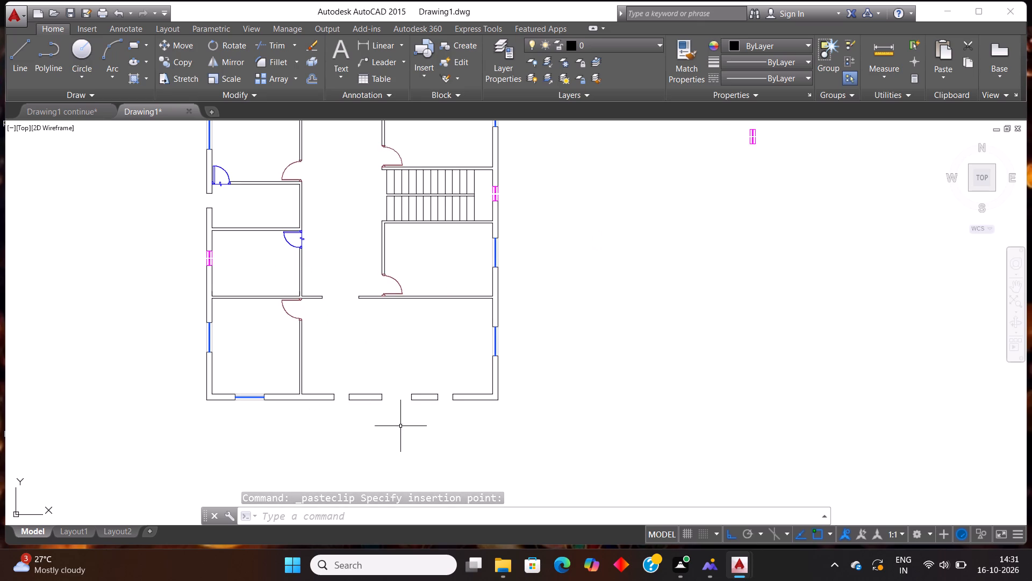
scroll(341, 399, "up", 2)
key("ctrl+v")
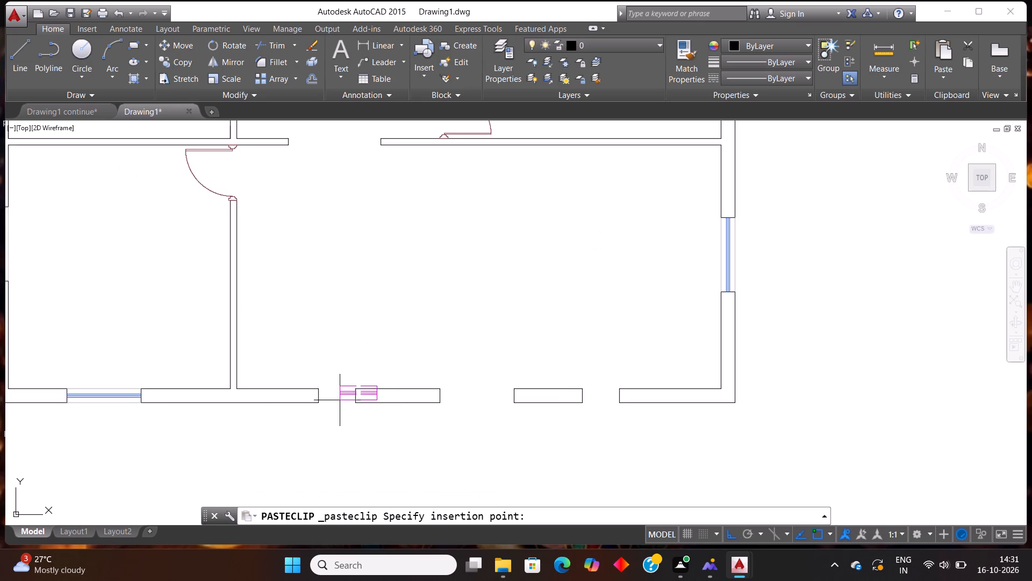
scroll(335, 408, "up", 3)
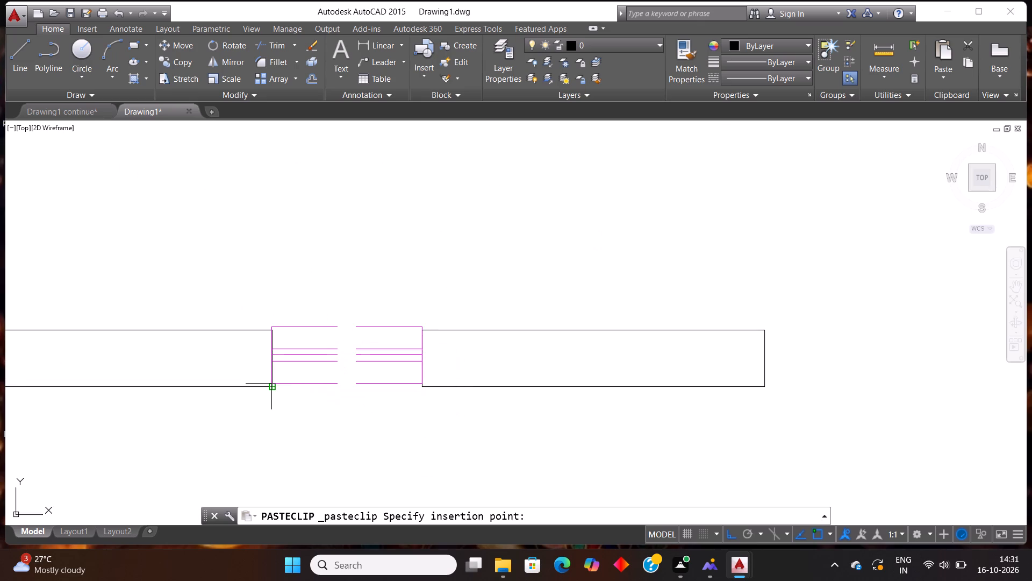
left_click(271, 385)
Paste another horizontal ventilator symbol into the bottom outer wall opening just right of the entrance gap.
scroll(269, 371, "down", 3)
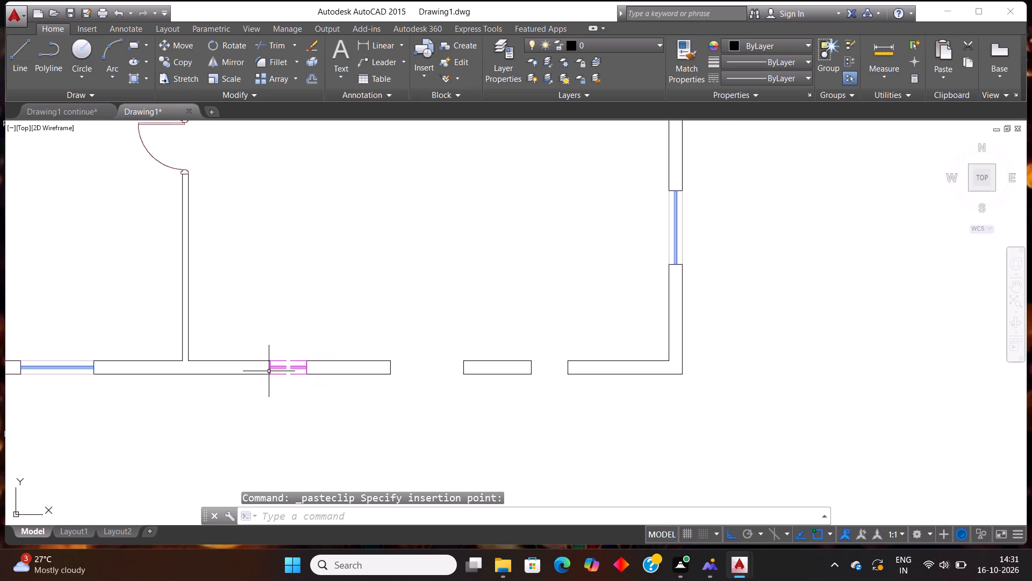
scroll(371, 405, "down", 2)
scroll(482, 400, "up", 2)
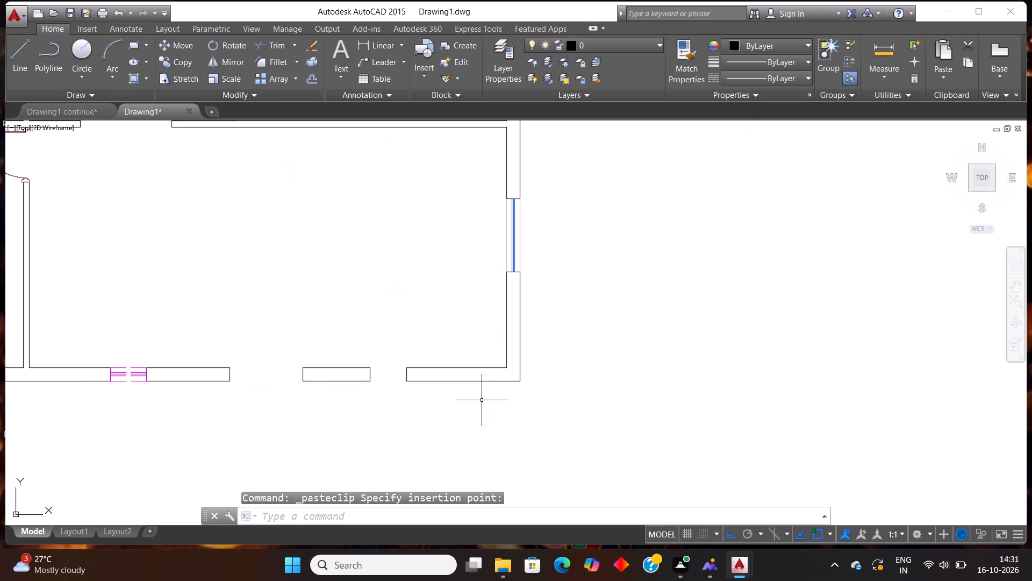
key("ctrl+v")
scroll(434, 403, "up", 2)
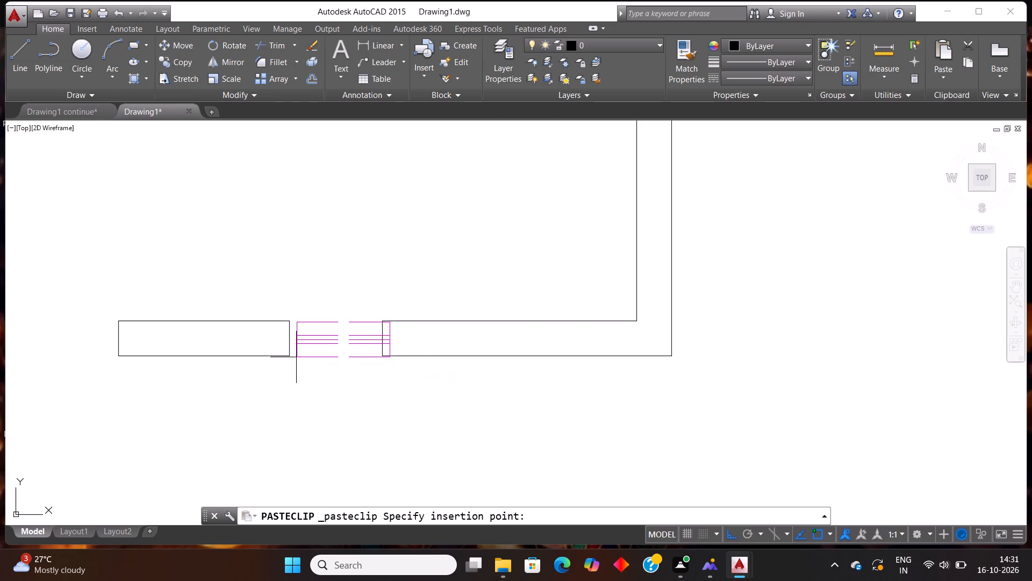
left_click(290, 353)
Copy the vertical ventilator symbol beside the plan and paste it into the remaining opening in the left outer wall.
scroll(333, 391, "down", 1)
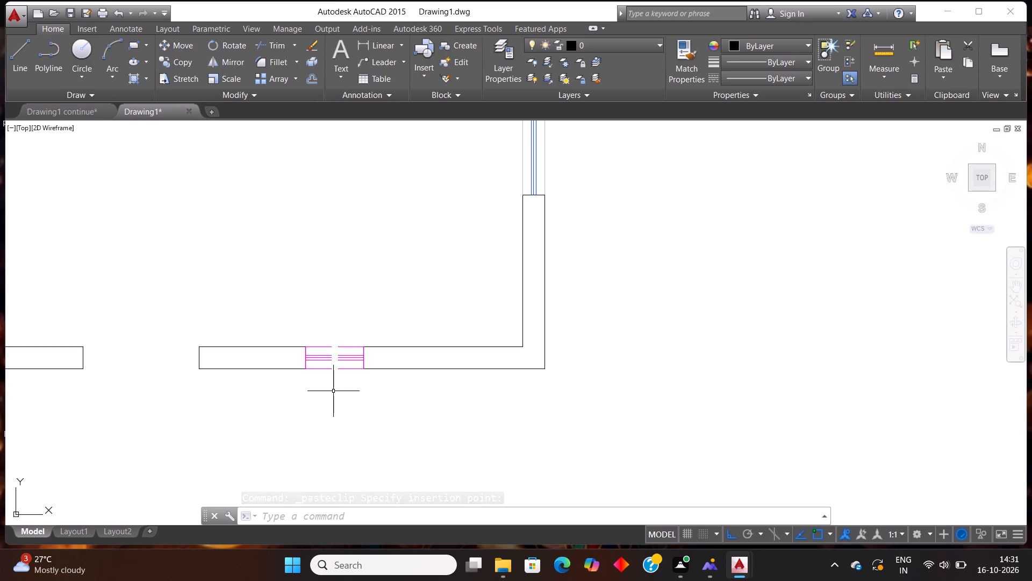
scroll(333, 391, "up", 2)
scroll(286, 377, "down", 7)
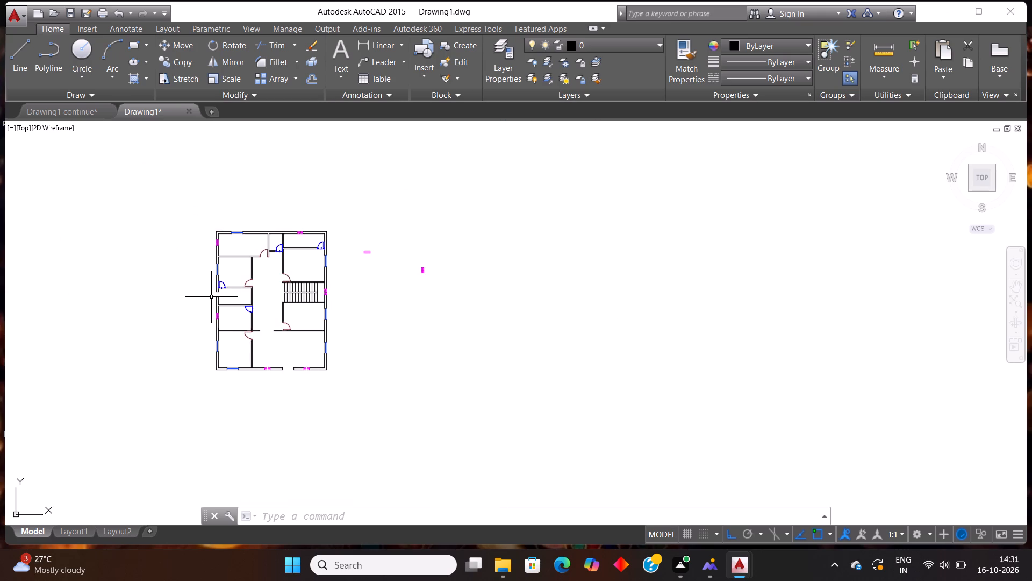
left_click(433, 295)
left_click(416, 259)
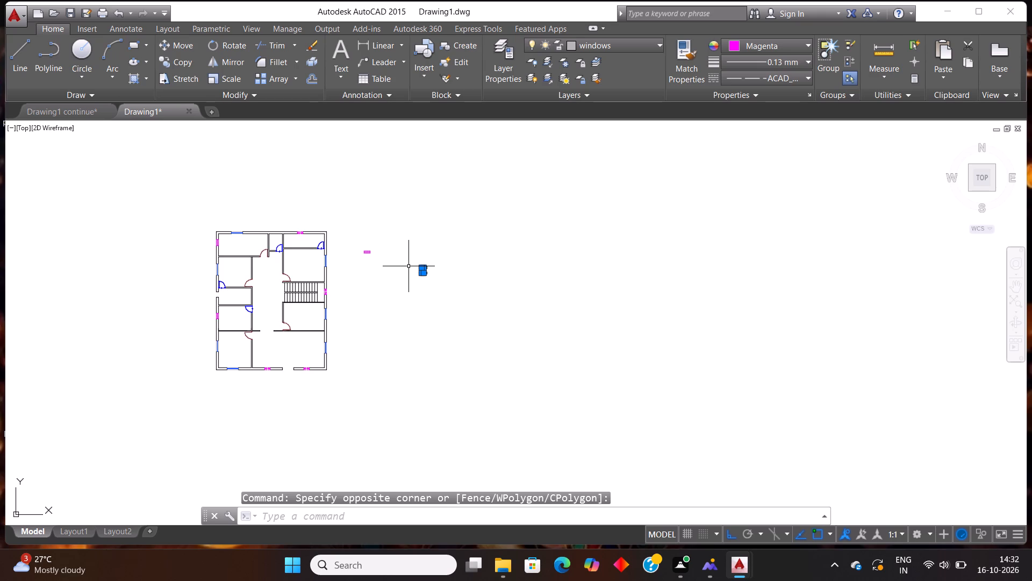
key("ctrl+c")
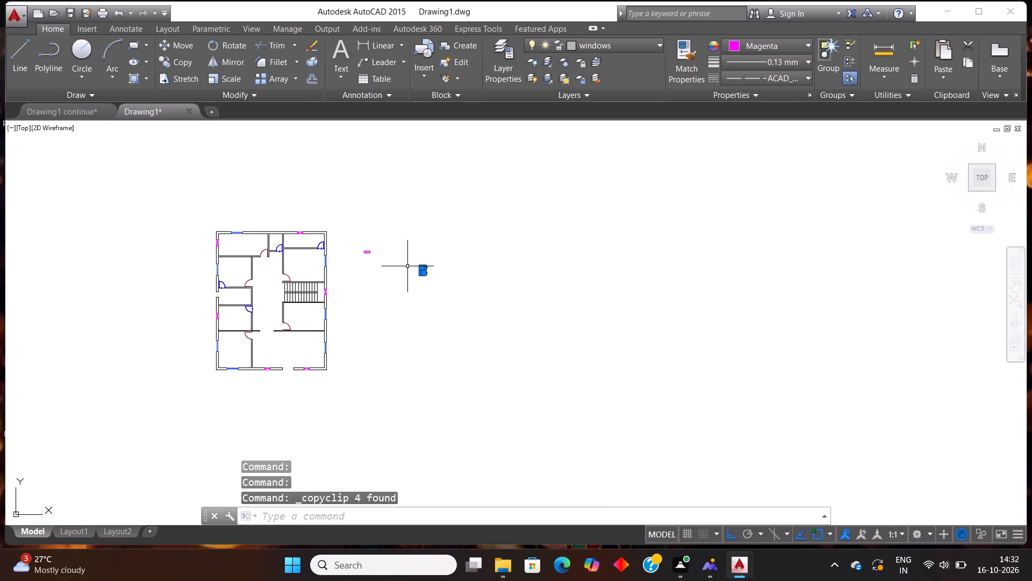
key("ctrl+v")
scroll(222, 311, "up", 4)
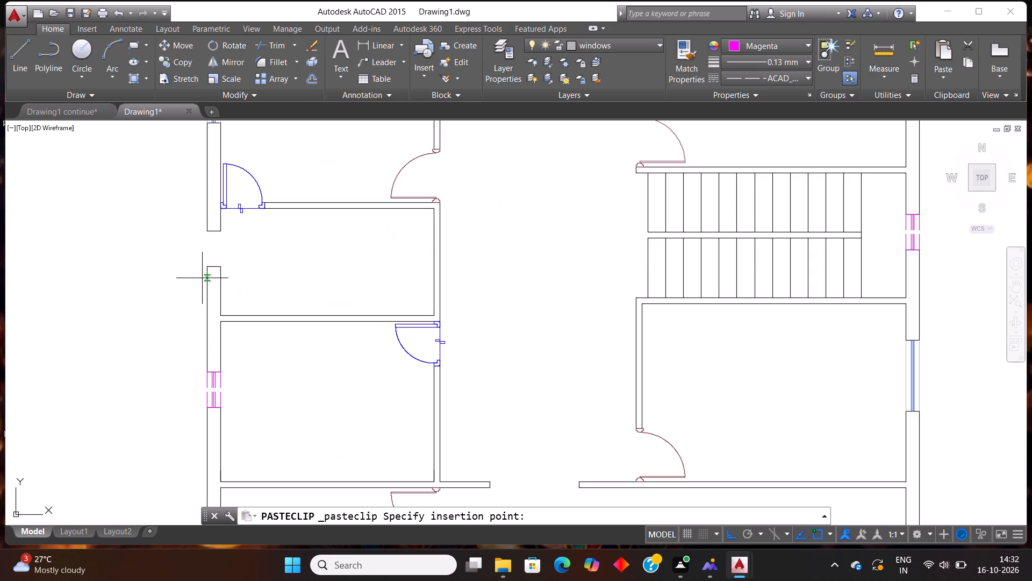
left_click(209, 266)
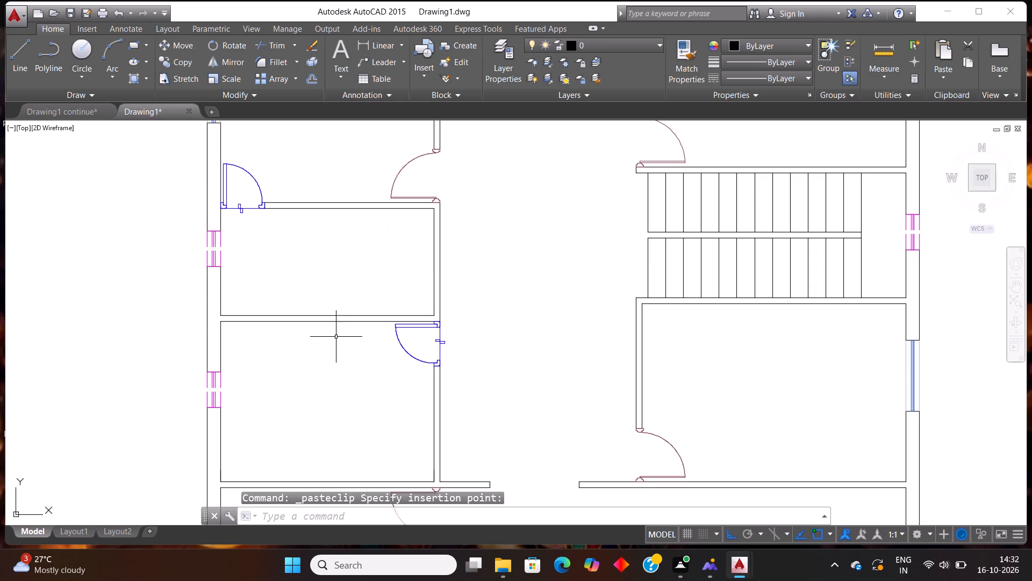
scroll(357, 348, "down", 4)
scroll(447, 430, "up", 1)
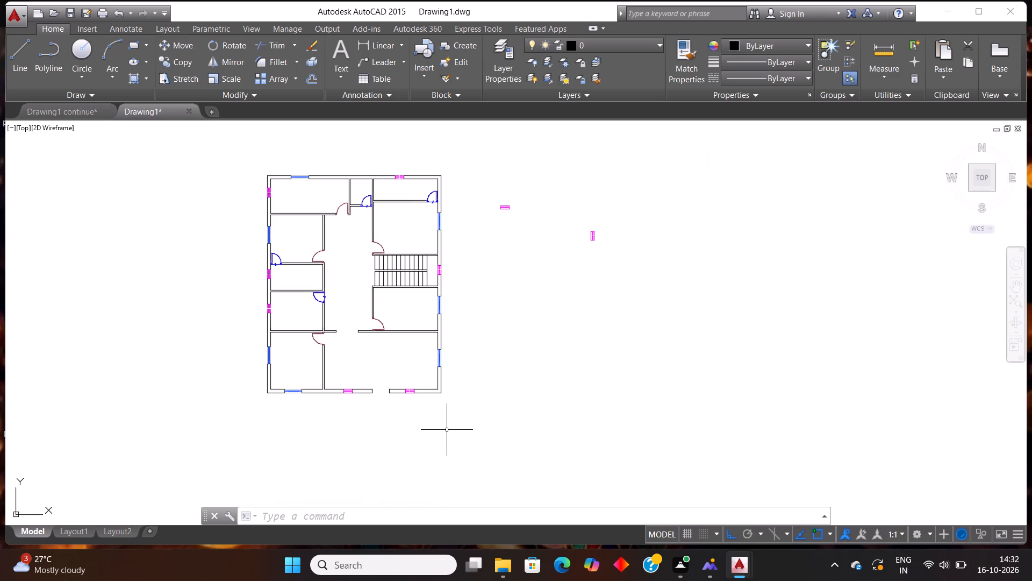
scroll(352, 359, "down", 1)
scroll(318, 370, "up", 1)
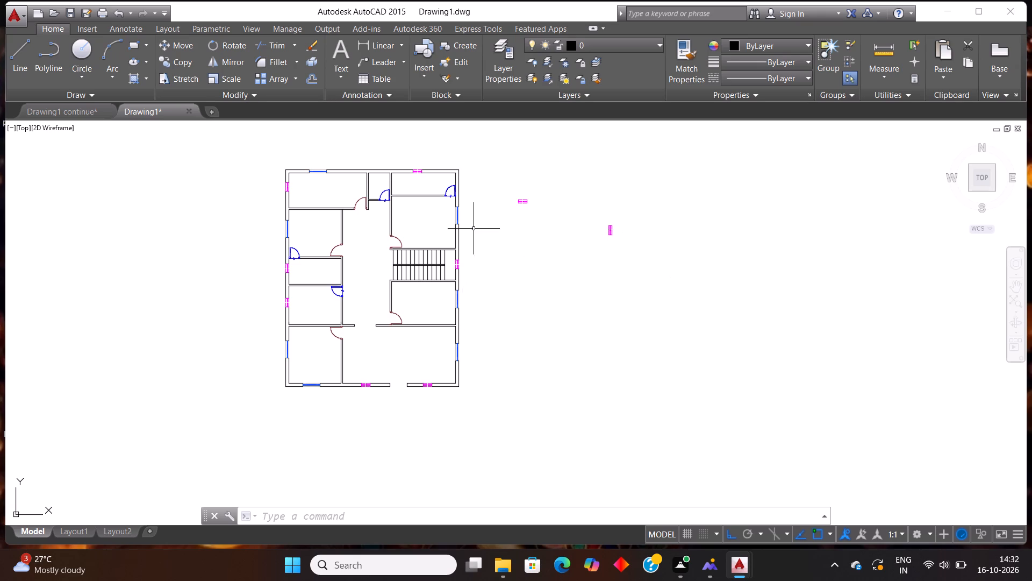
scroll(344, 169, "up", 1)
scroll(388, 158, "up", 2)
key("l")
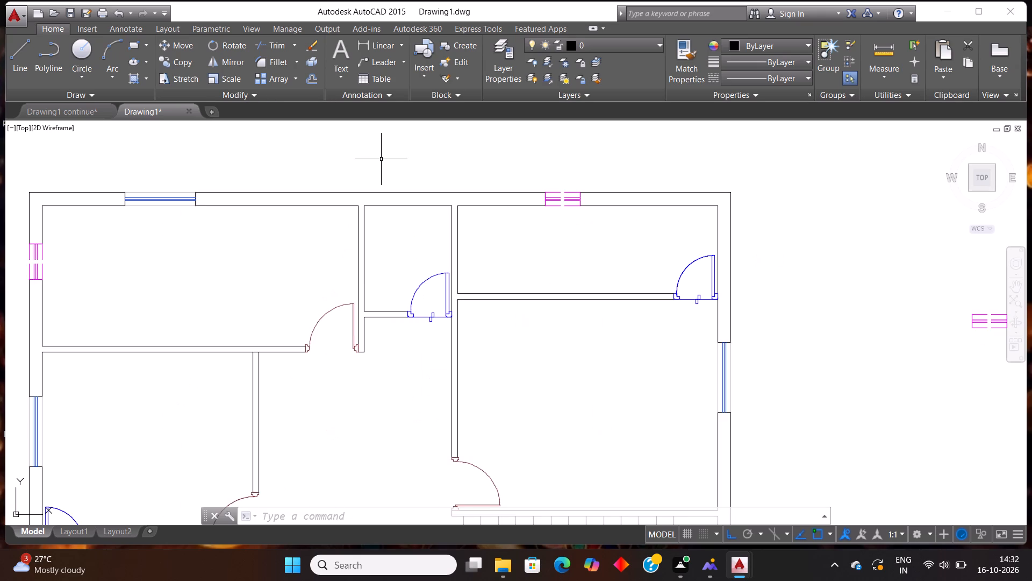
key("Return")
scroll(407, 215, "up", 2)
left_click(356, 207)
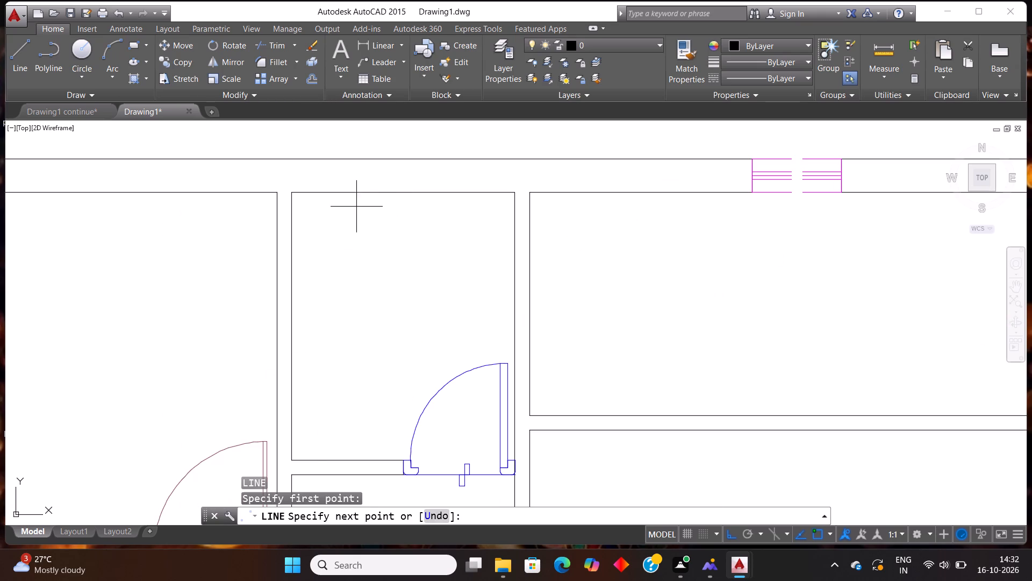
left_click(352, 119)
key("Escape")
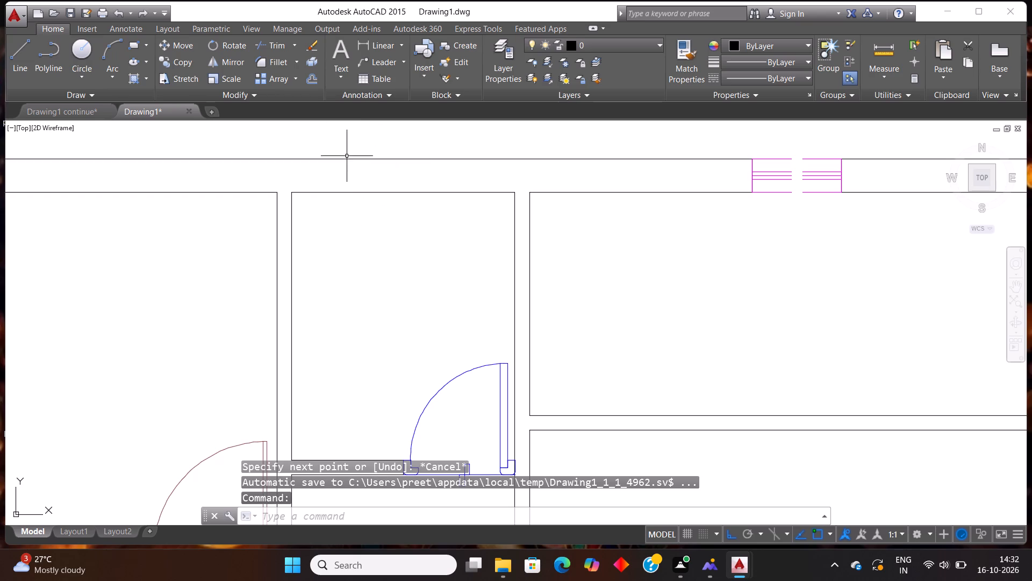
Draw a vertical line crossing the top outer wall above the small room between the two top corner rooms.
key("l")
key("Return")
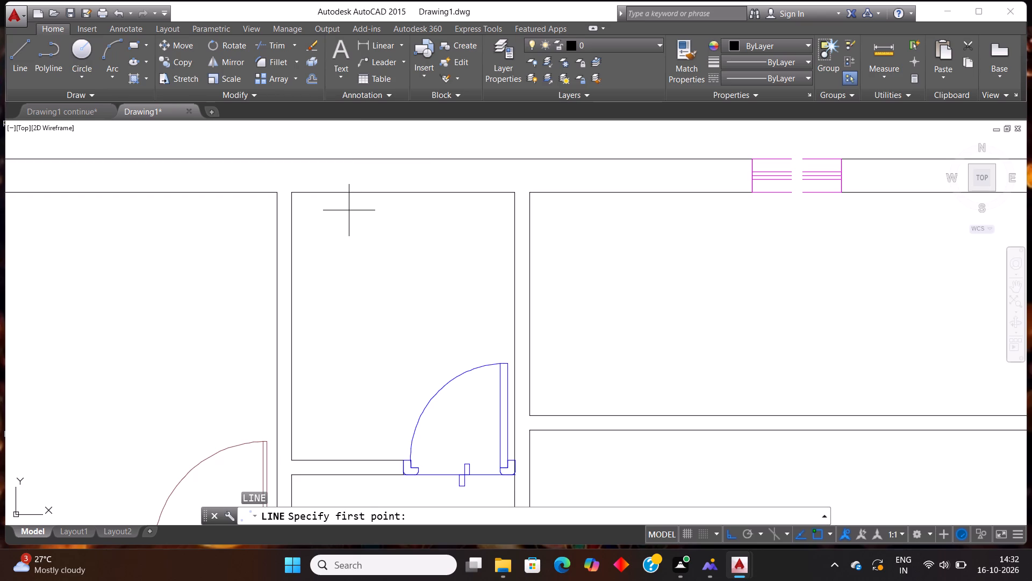
left_click_drag(348, 209, 348, 204)
left_click(345, 121)
key("Escape")
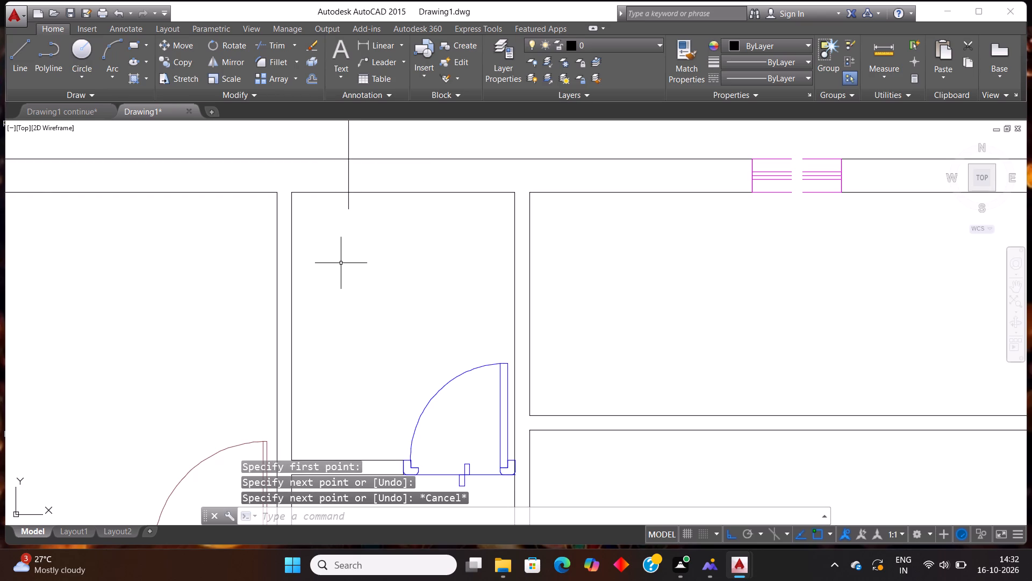
Offset the vertical line across the top outer wall by 2' to the right.
scroll(341, 263, "down", 2)
scroll(354, 222, "up", 1)
type("off")
key("Return")
type("2'")
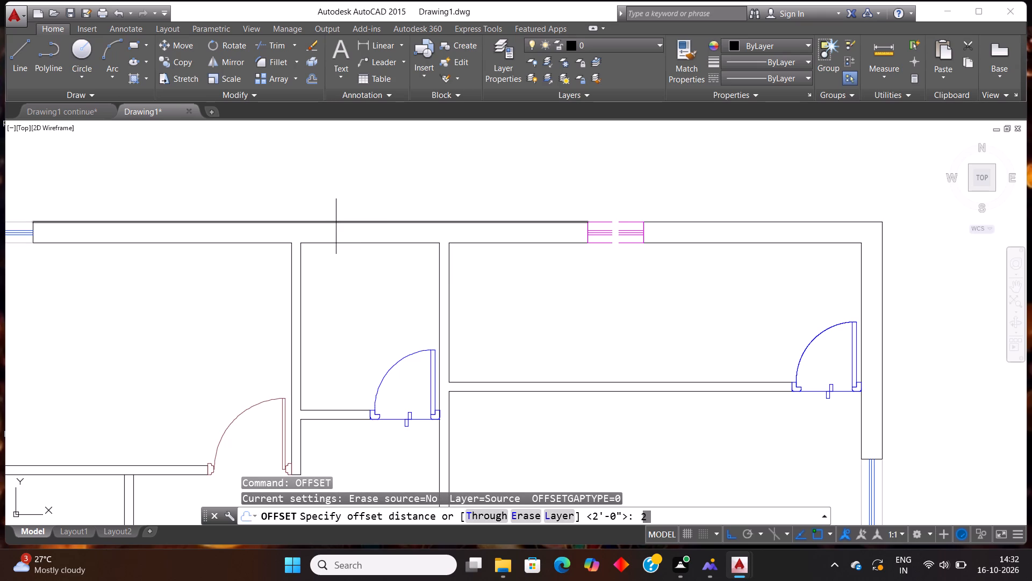
key("Return")
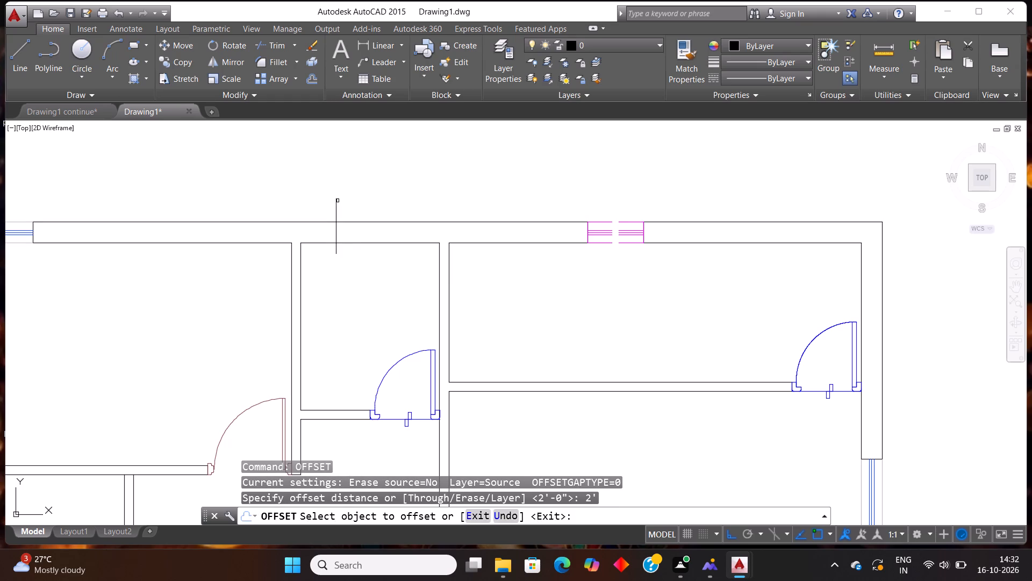
left_click(336, 202)
left_click(426, 203)
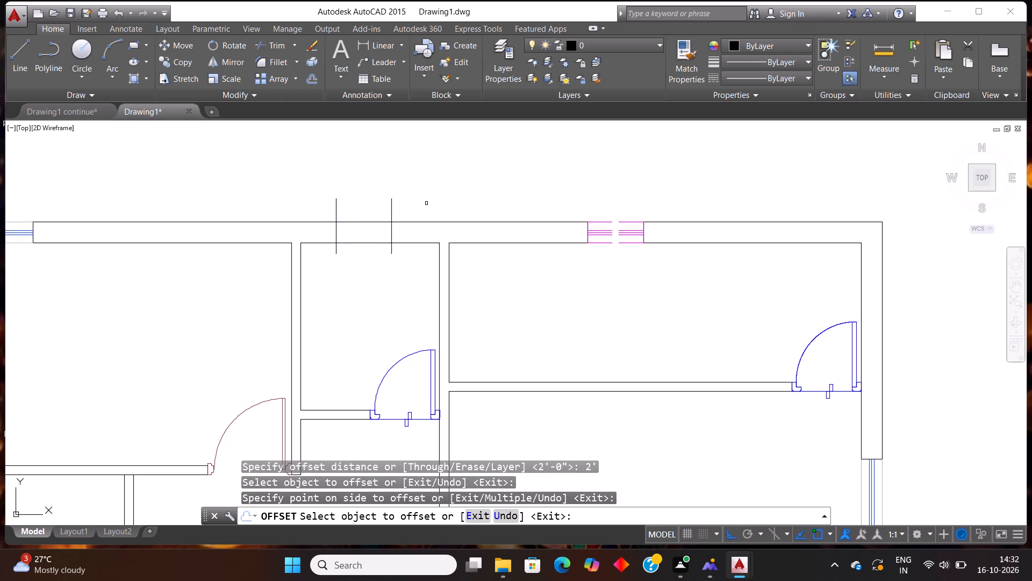
key("Escape")
Trim the wall lines between the two vertical lines and their overhanging ends to form an opening in the top wall.
type("tr")
key("Return")
key("Return")
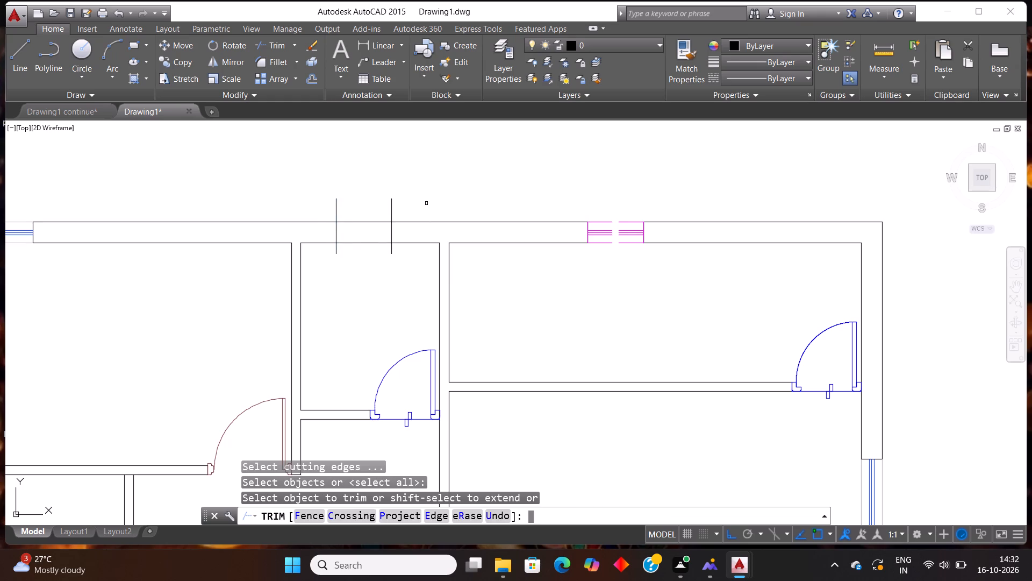
left_click(365, 251)
left_click(354, 186)
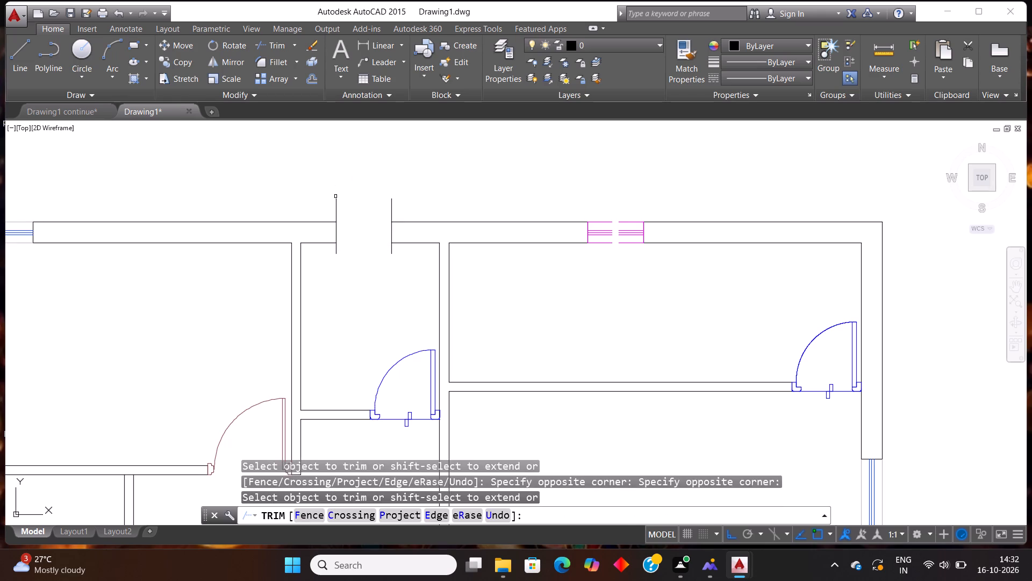
left_click(320, 183)
left_click(422, 209)
left_click(401, 250)
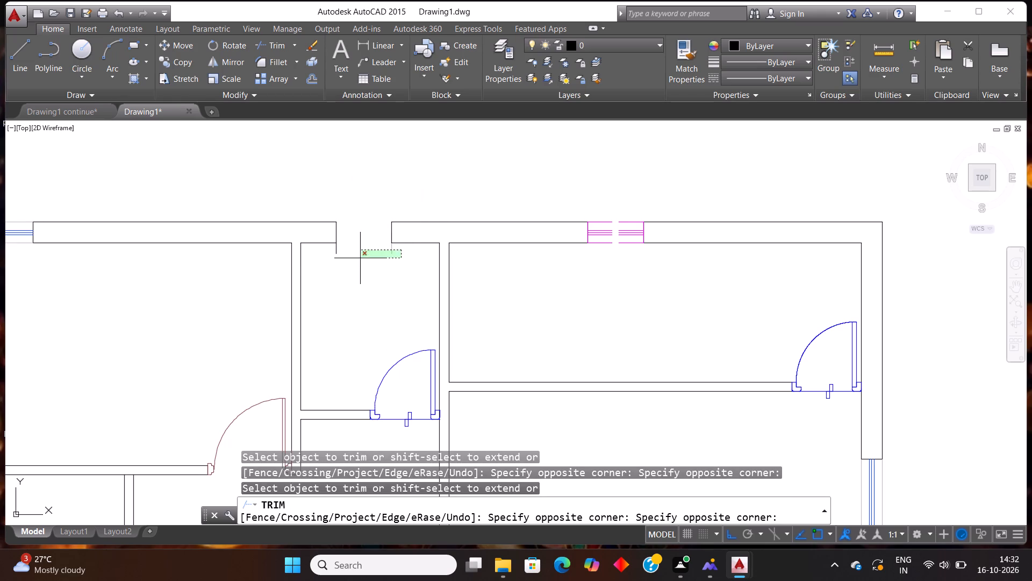
left_click(314, 266)
scroll(433, 280, "down", 3)
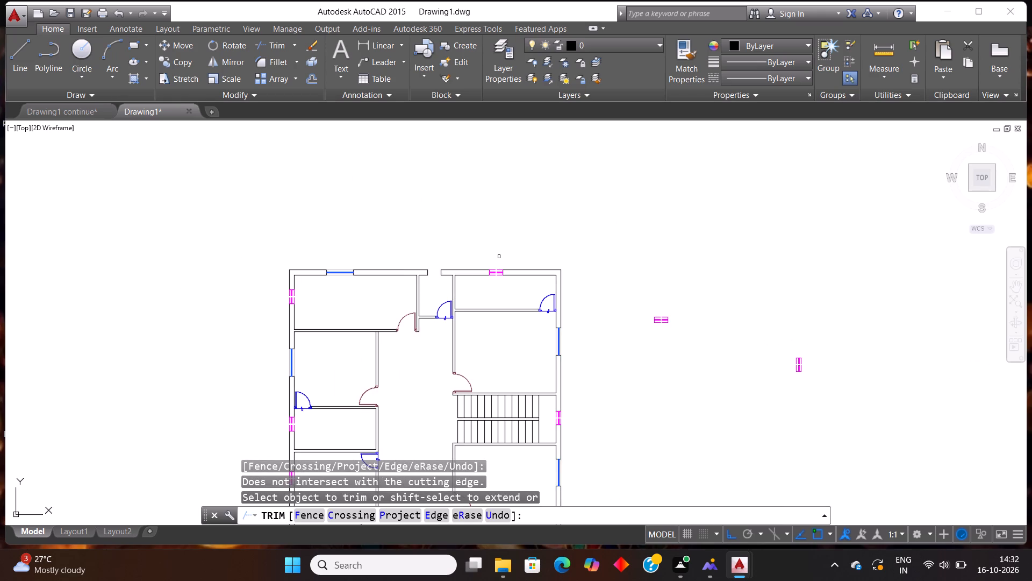
key("Escape")
Copy the top-right room's horizontal ventilator symbol and paste it into the new top wall opening of the small room.
scroll(511, 293, "up", 2)
scroll(470, 263, "up", 1)
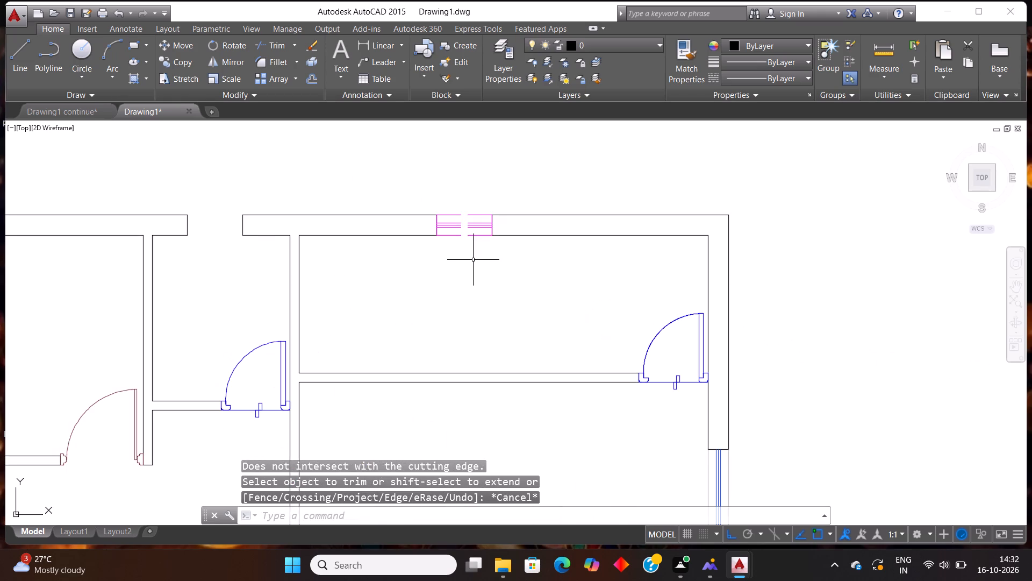
left_click(473, 260)
left_click(443, 200)
key("ctrl+c")
key("ctrl+v")
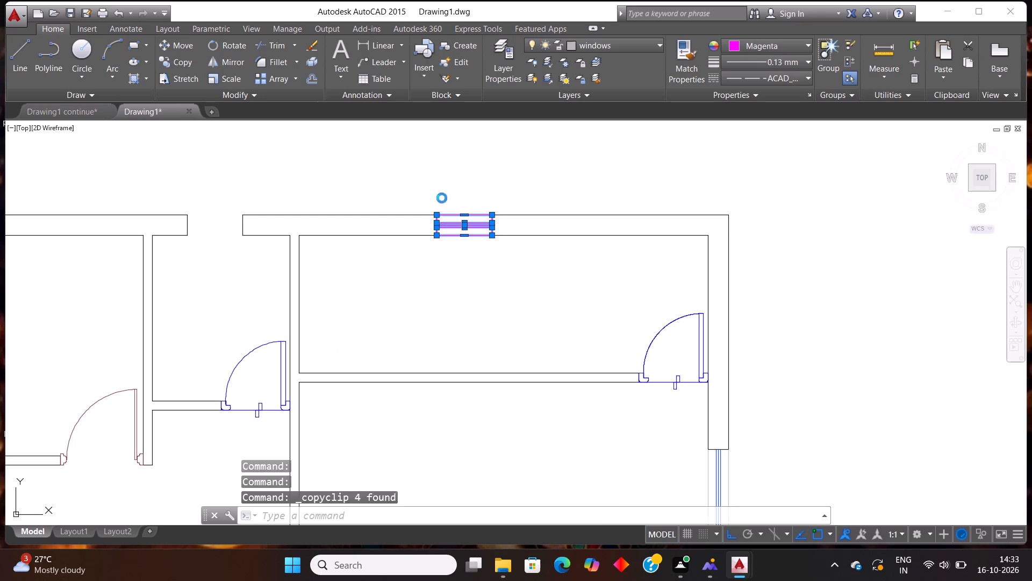
scroll(175, 233, "up", 3)
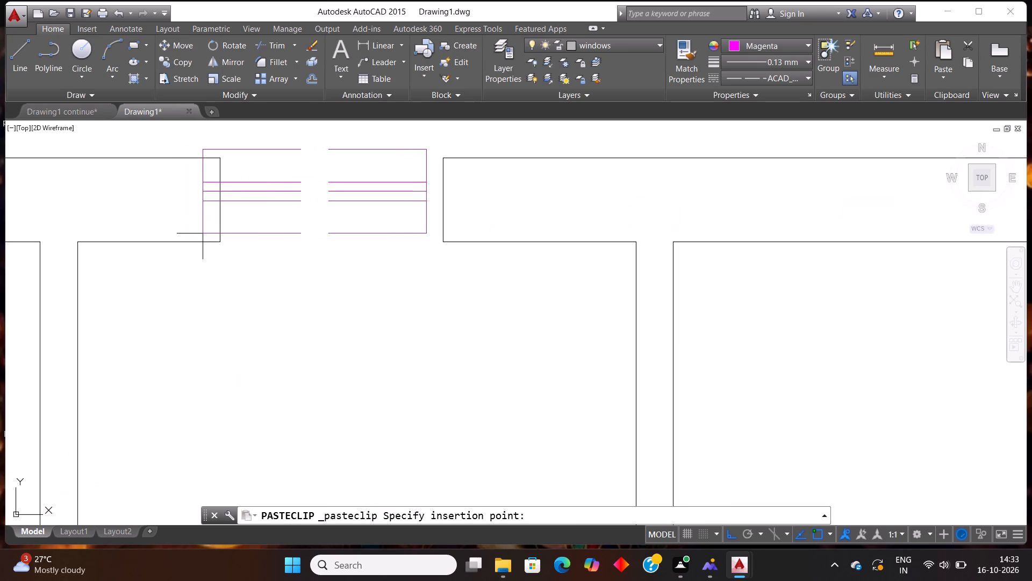
left_click(221, 241)
Delete the two spare ventilator symbols, horizontal and vertical, lying outside the plan on its right.
scroll(449, 309, "down", 4)
scroll(381, 258, "down", 2)
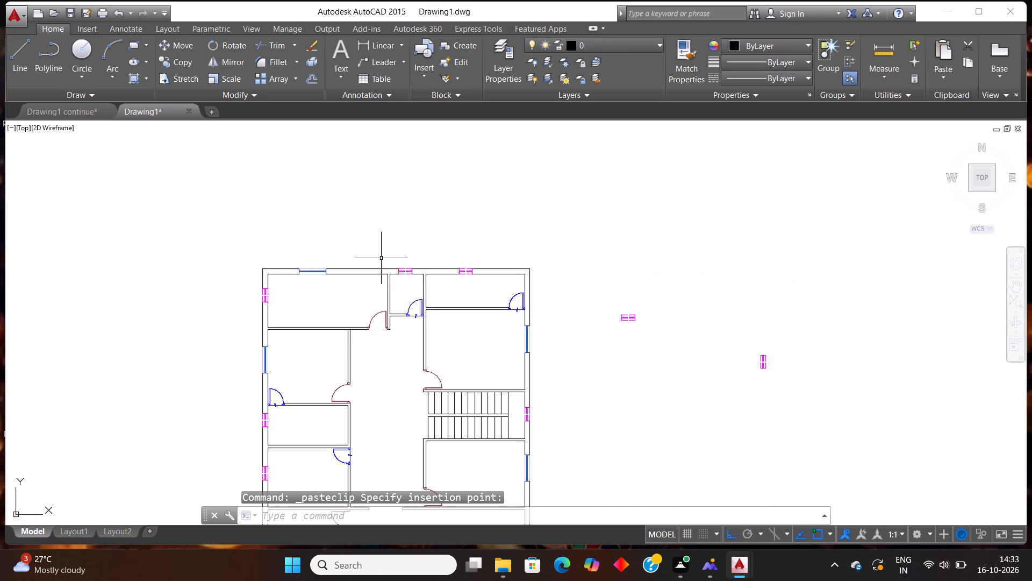
scroll(518, 324, "down", 2)
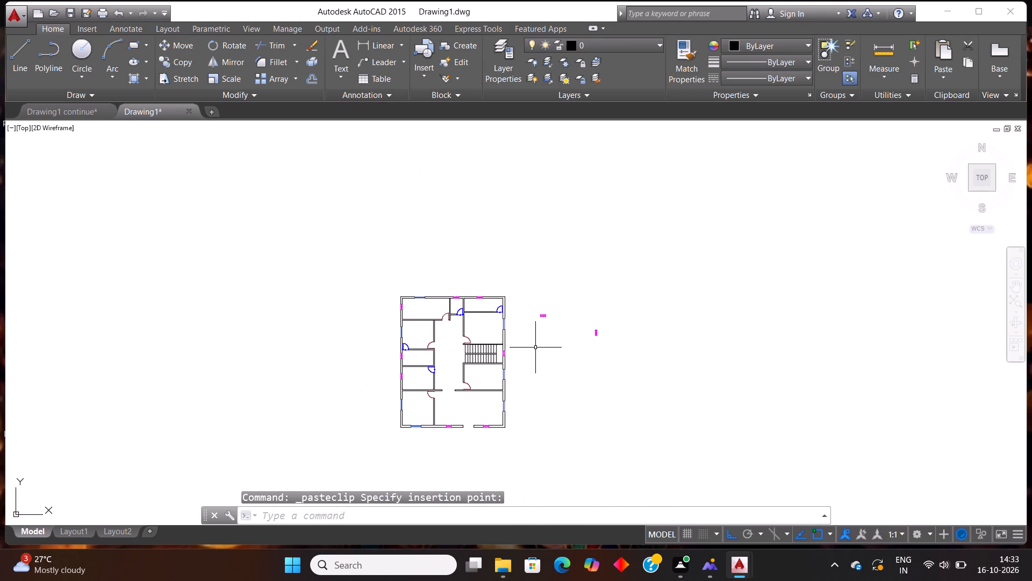
left_click(601, 350)
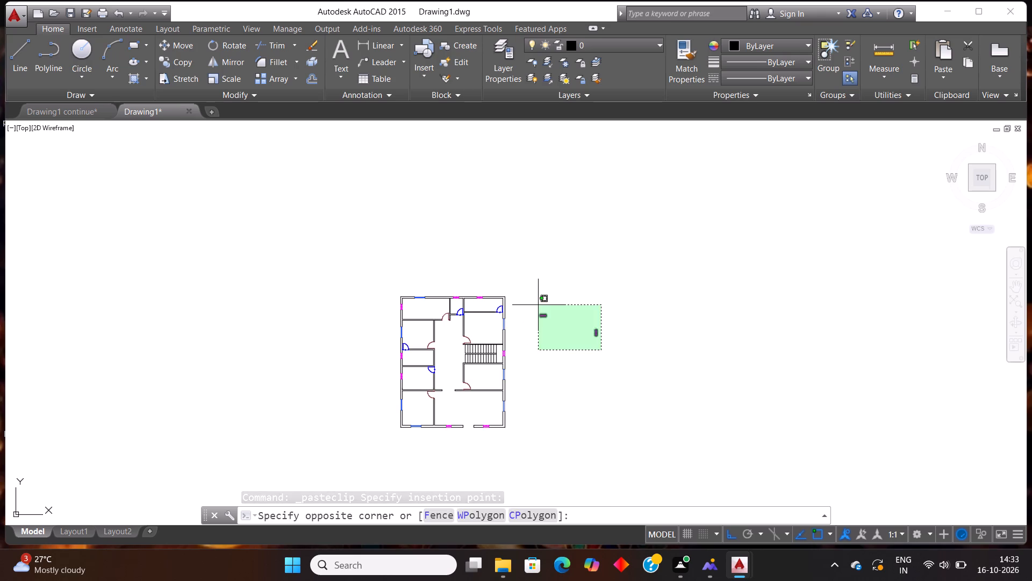
left_click(536, 304)
key("Delete")
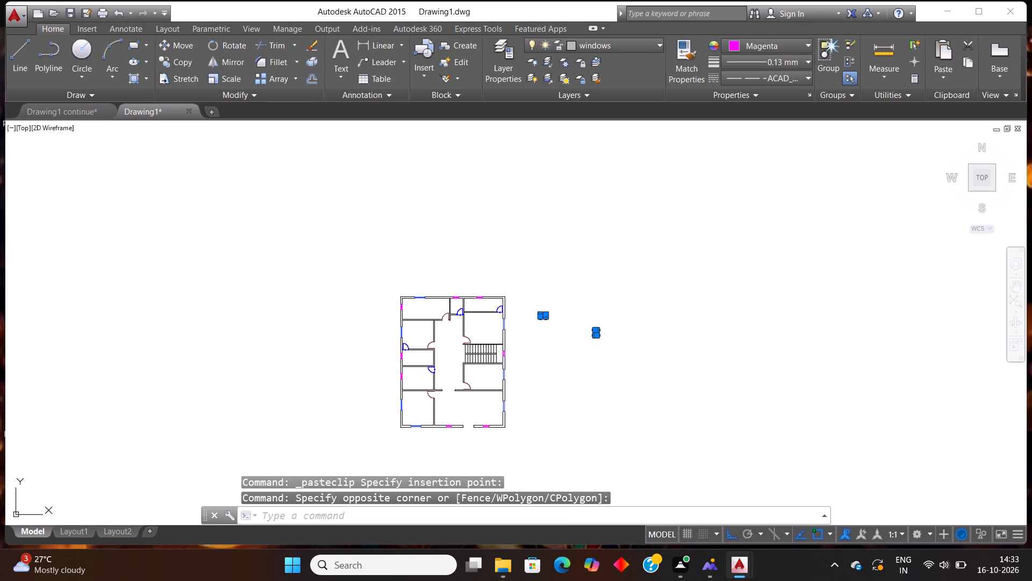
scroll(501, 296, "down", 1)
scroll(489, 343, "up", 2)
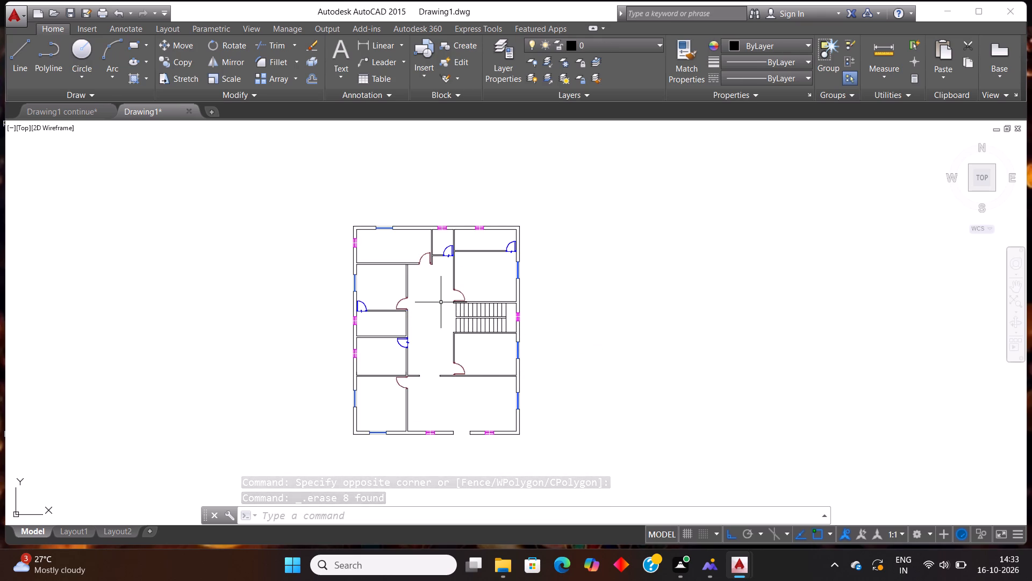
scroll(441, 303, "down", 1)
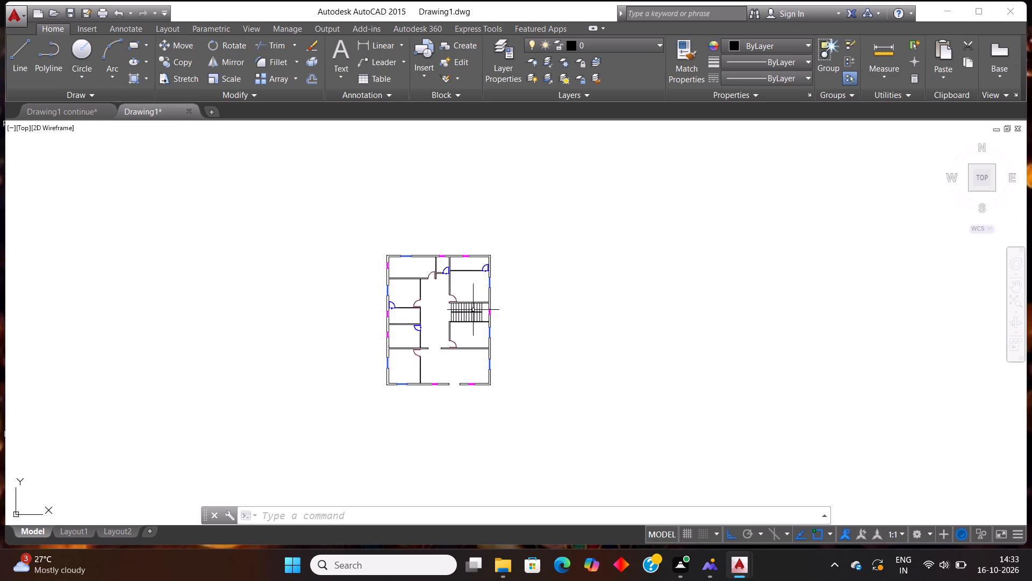
Examine the floor plan's rooms, doors, staircase, windows and ventilators, including a closer look at the upper rooms.
scroll(473, 310, "up", 2)
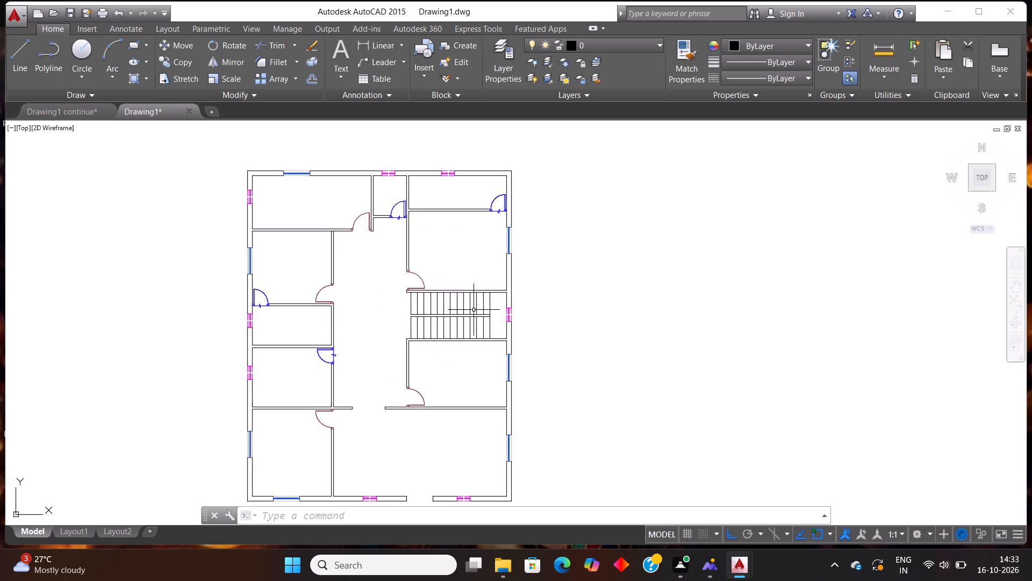
scroll(474, 310, "down", 2)
scroll(474, 310, "up", 2)
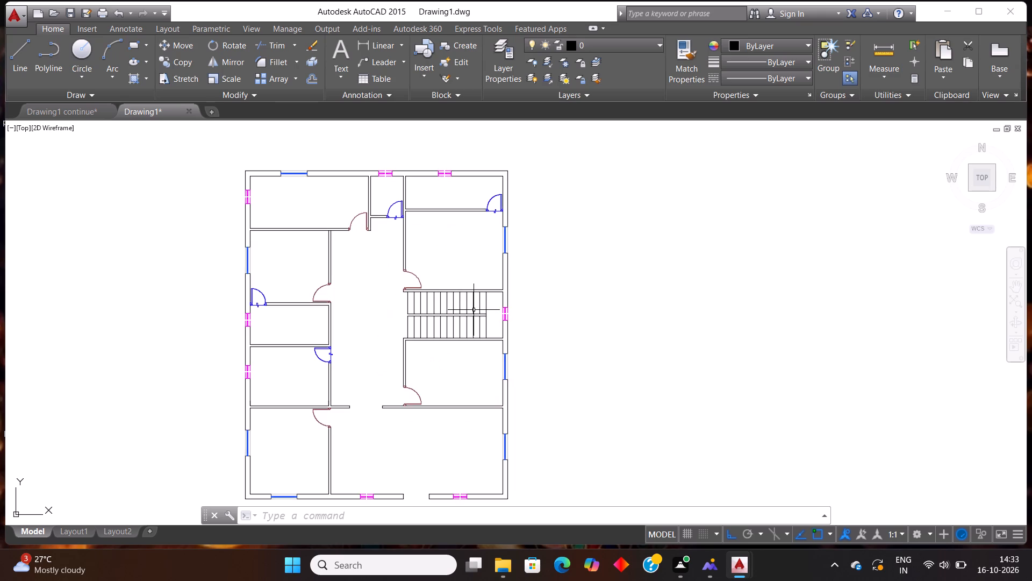
scroll(474, 310, "up", 1)
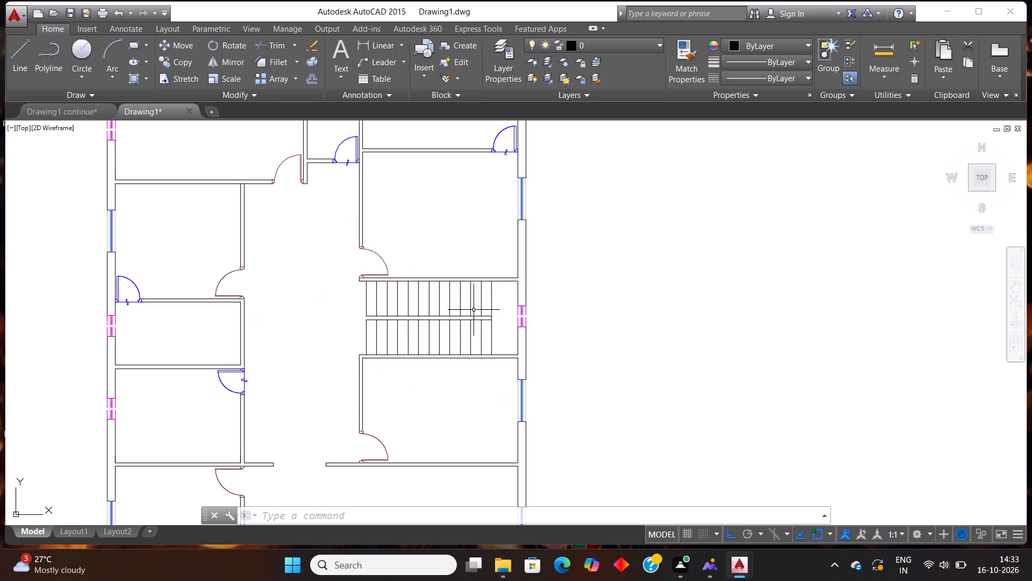
scroll(474, 310, "down", 1)
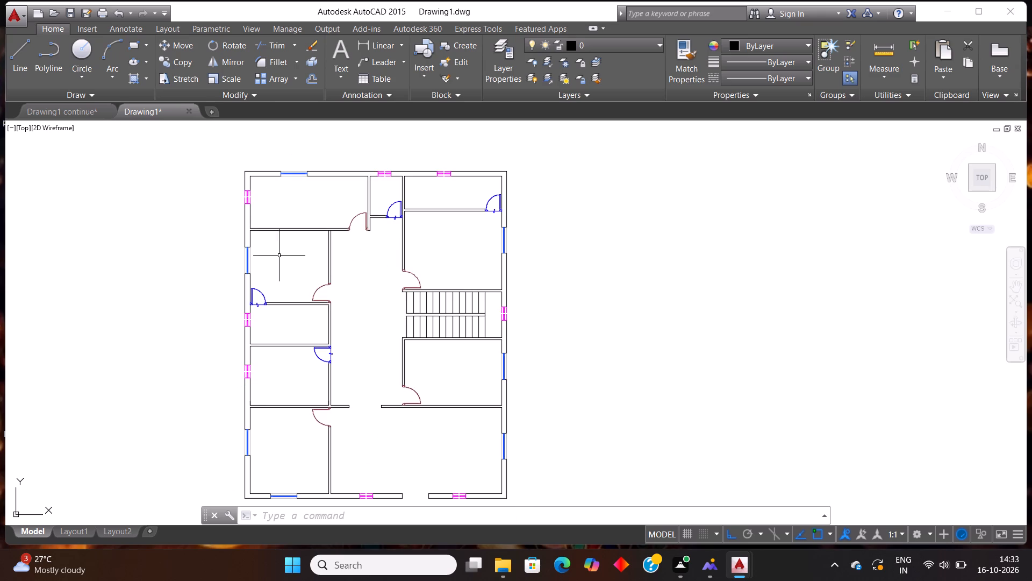
scroll(278, 256, "down", 2)
scroll(271, 266, "up", 3)
scroll(231, 310, "up", 1)
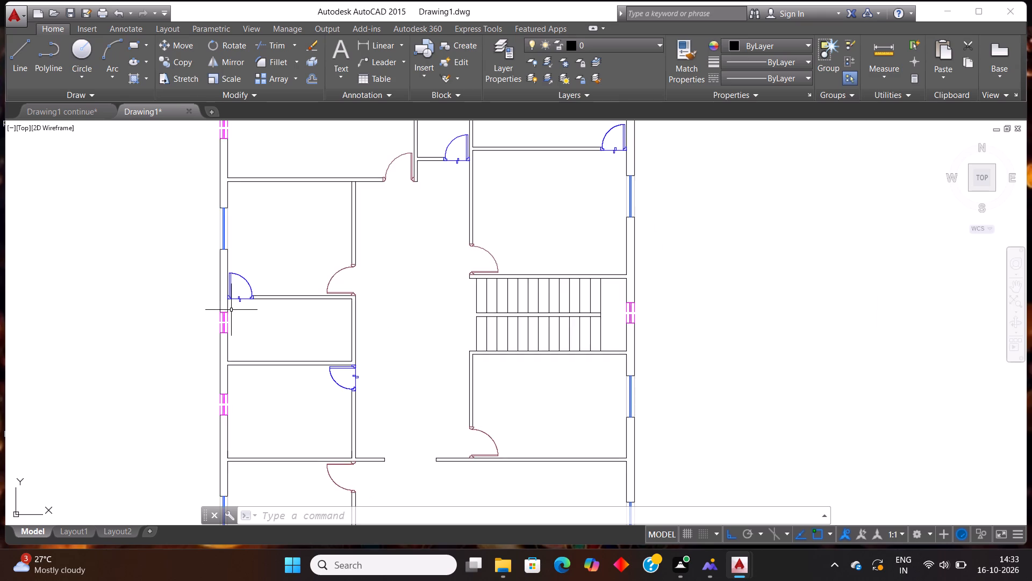
scroll(231, 310, "up", 2)
scroll(233, 300, "down", 5)
scroll(251, 265, "up", 2)
scroll(251, 265, "down", 1)
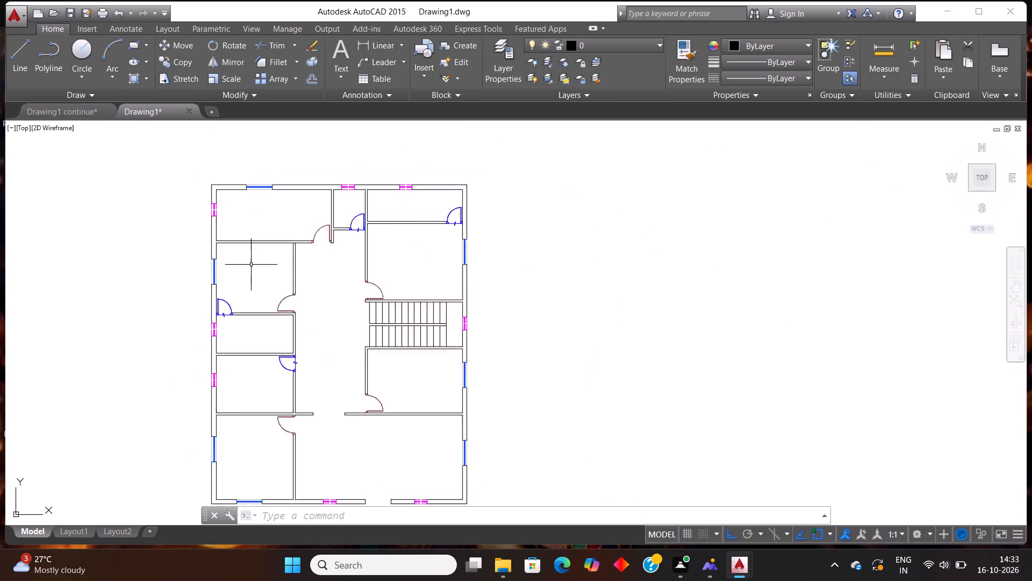
scroll(251, 265, "down", 1)
scroll(298, 229, "up", 2)
scroll(298, 229, "down", 1)
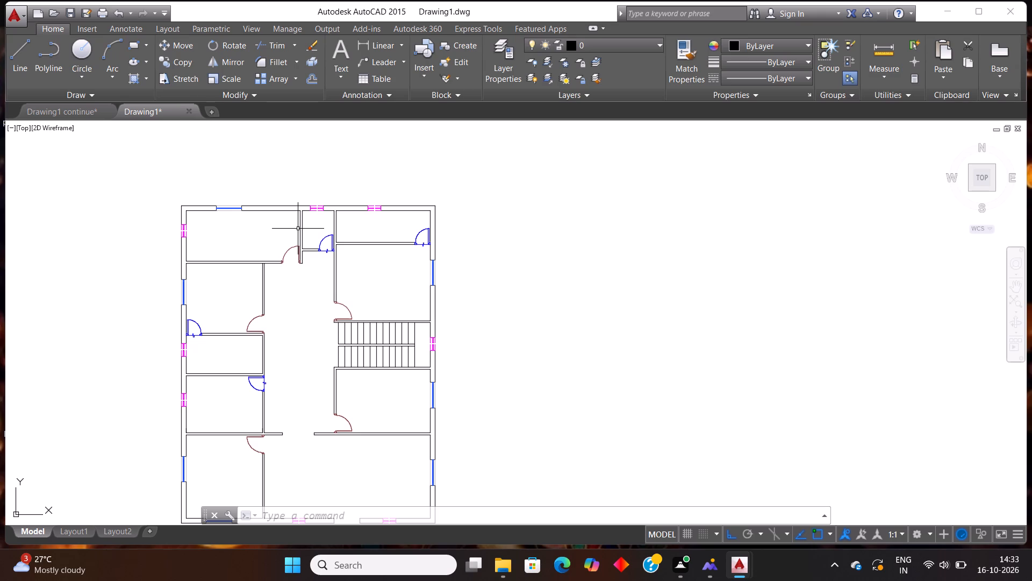
scroll(298, 229, "down", 2)
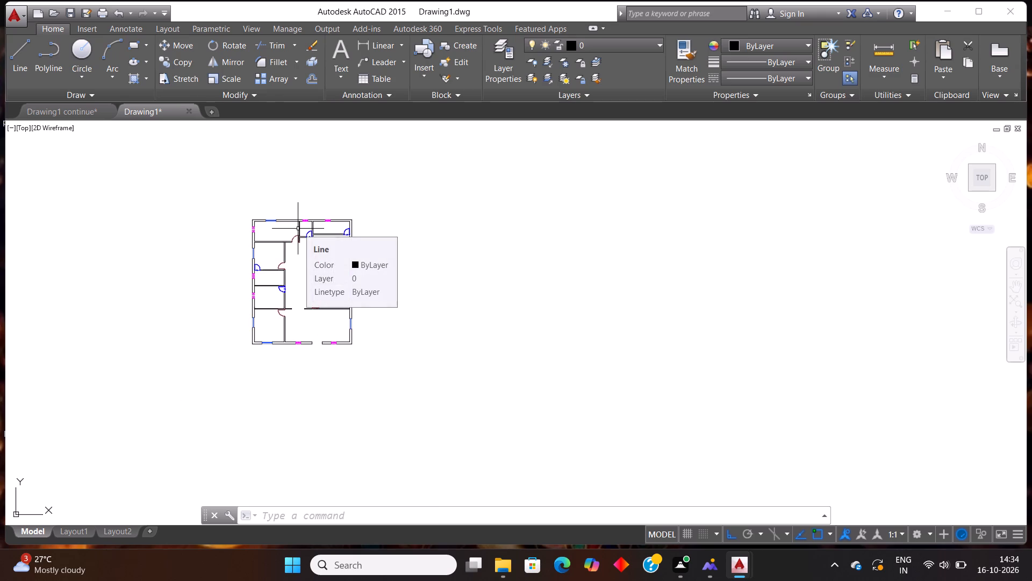
scroll(254, 211, "up", 1)
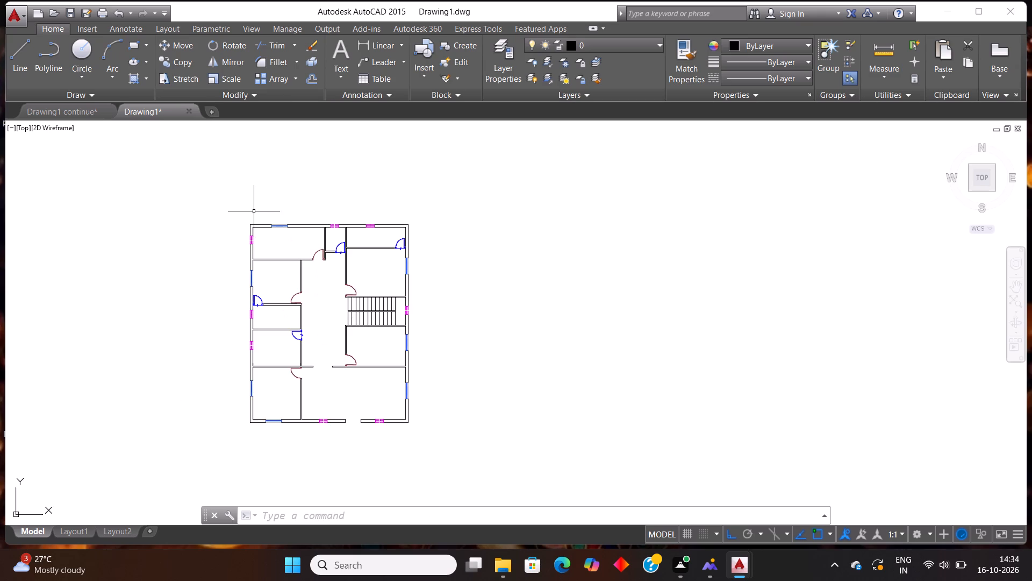
scroll(249, 247, "up", 2)
scroll(249, 248, "down", 1)
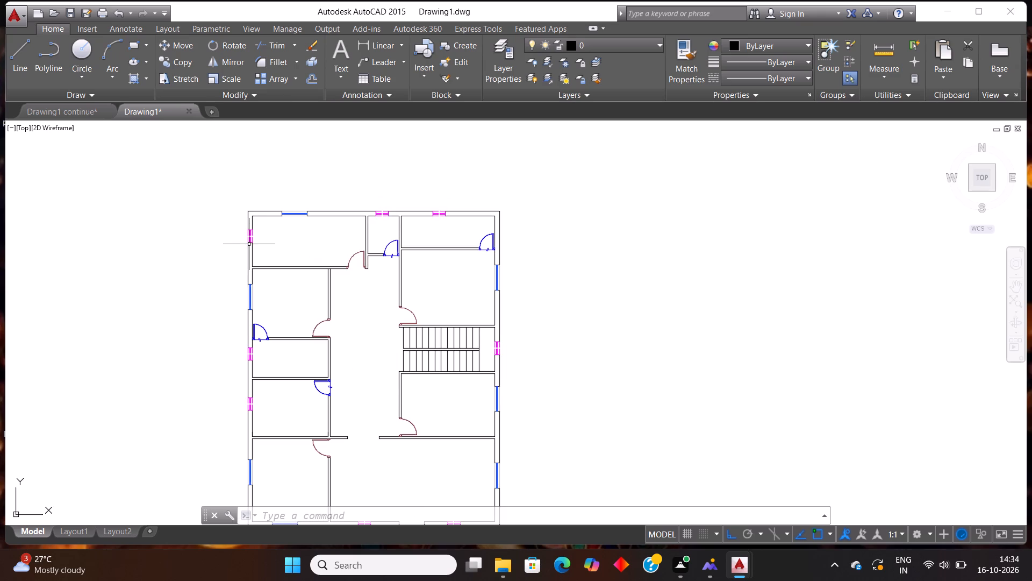
scroll(248, 244, "down", 2)
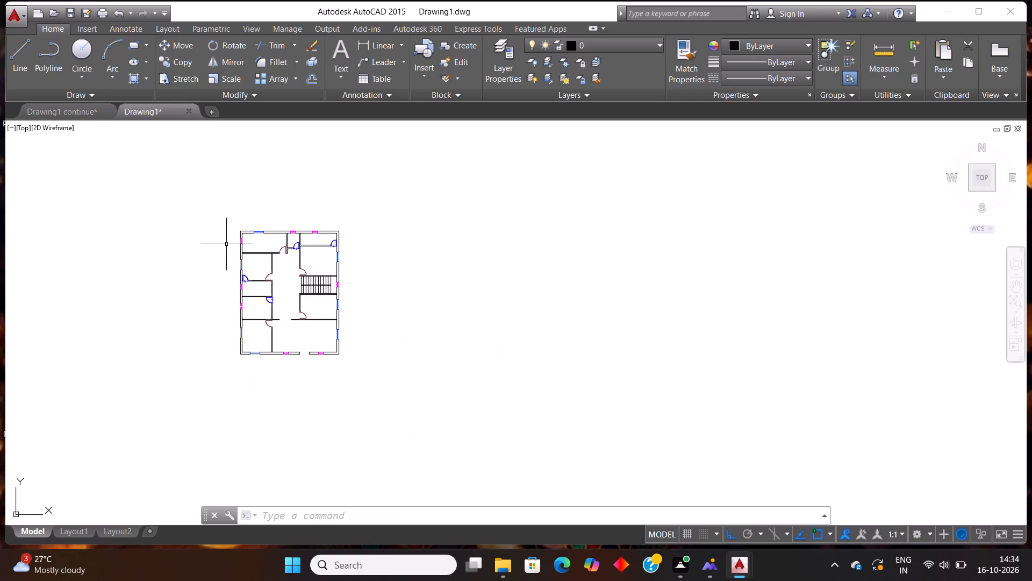
scroll(227, 245, "up", 2)
scroll(227, 245, "down", 2)
scroll(227, 245, "up", 2)
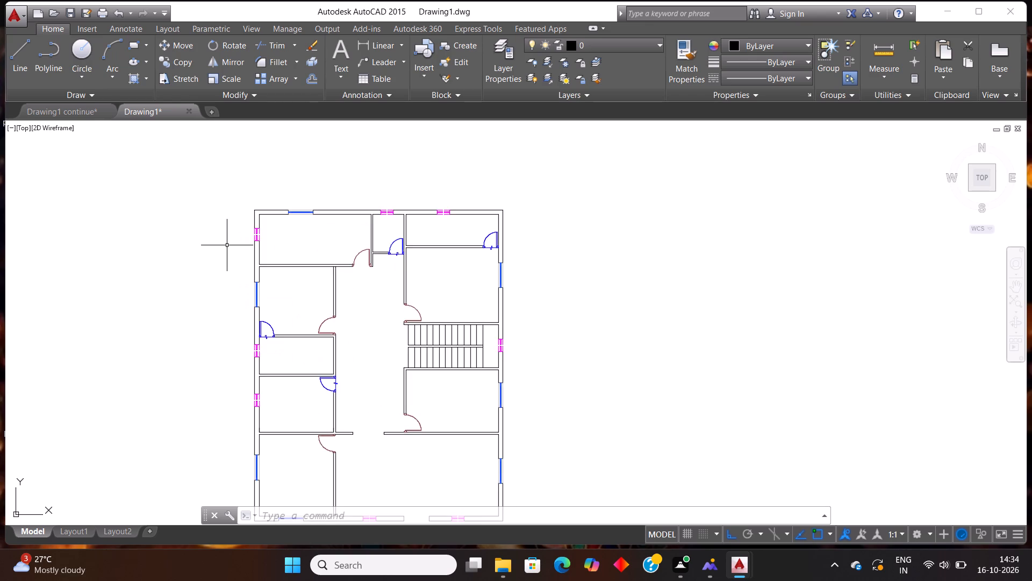
scroll(227, 230, "up", 2)
scroll(362, 223, "down", 1)
scroll(580, 177, "up", 1)
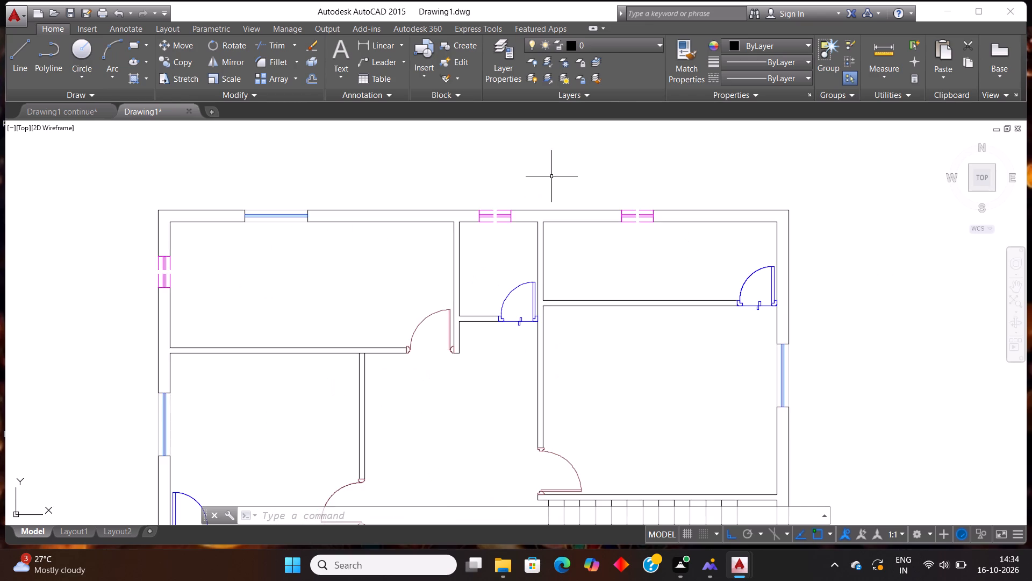
scroll(499, 175, "down", 2)
scroll(508, 175, "up", 2)
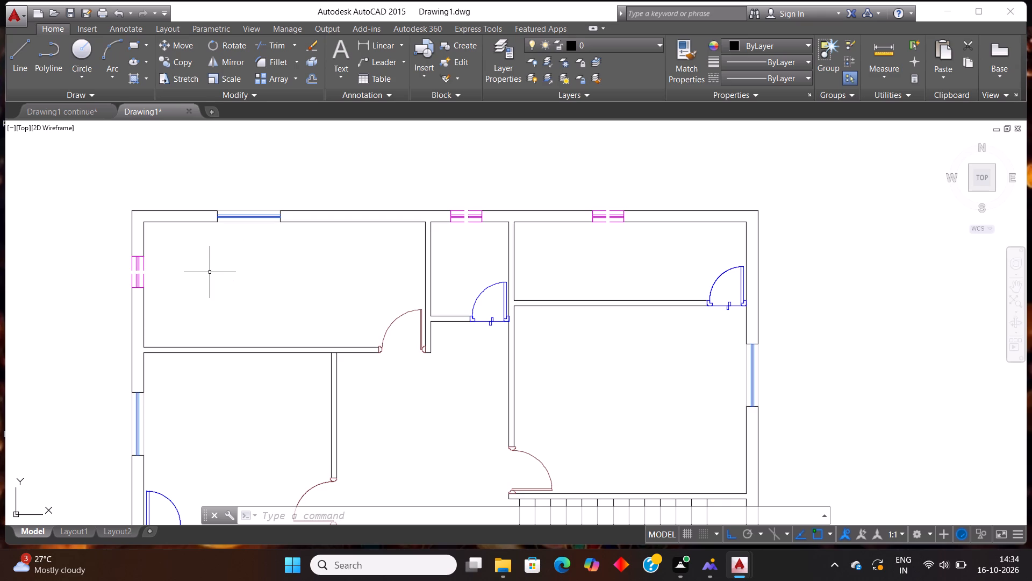
scroll(189, 285, "down", 1)
scroll(293, 203, "up", 1)
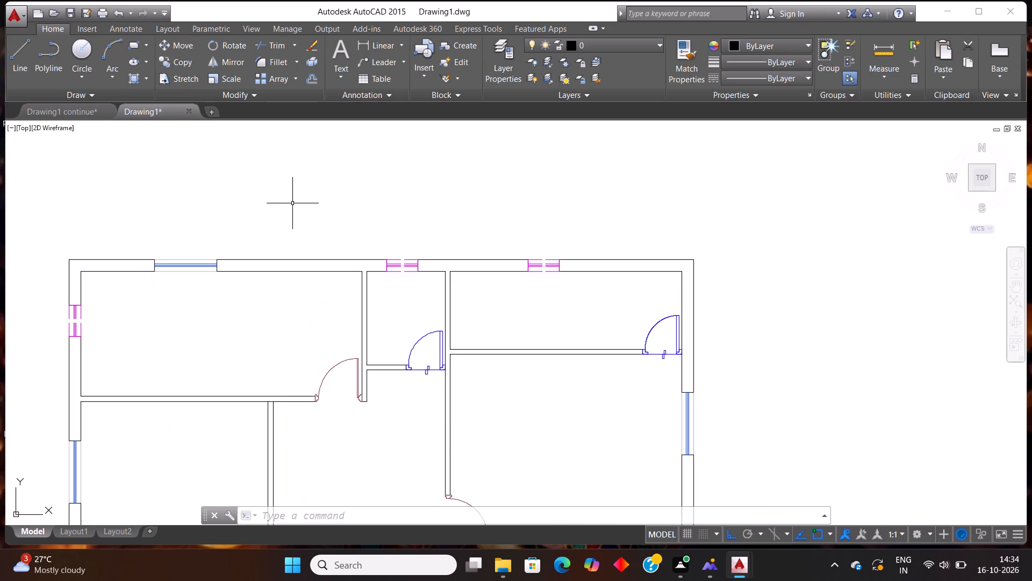
scroll(246, 231, "down", 1)
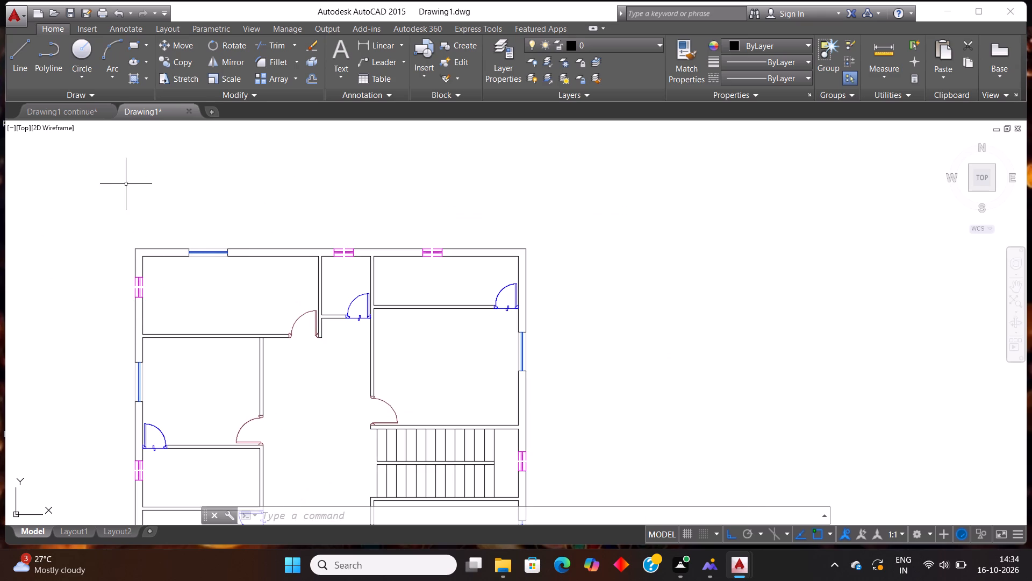
Add a two-line multiline text reading BEDROOM and 12'X11', with 9" text height, outside the plan's upper right corner.
type("mte")
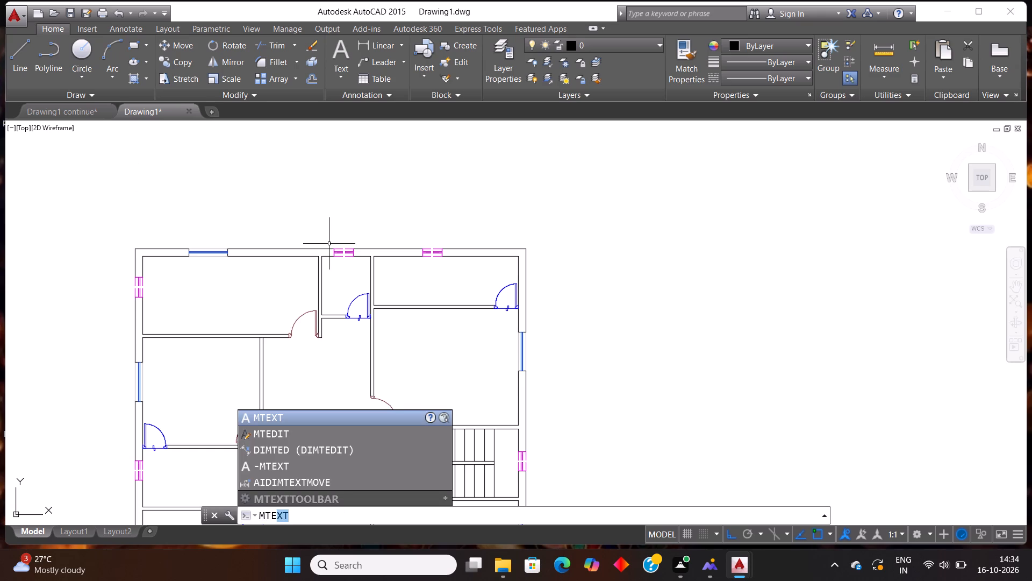
left_click(250, 420)
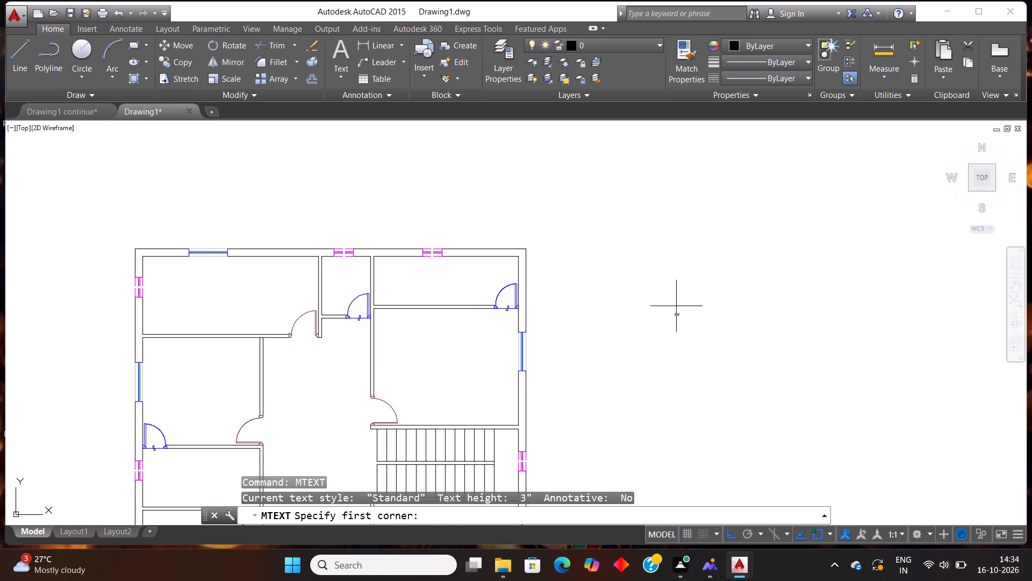
left_click(612, 251)
left_click(730, 277)
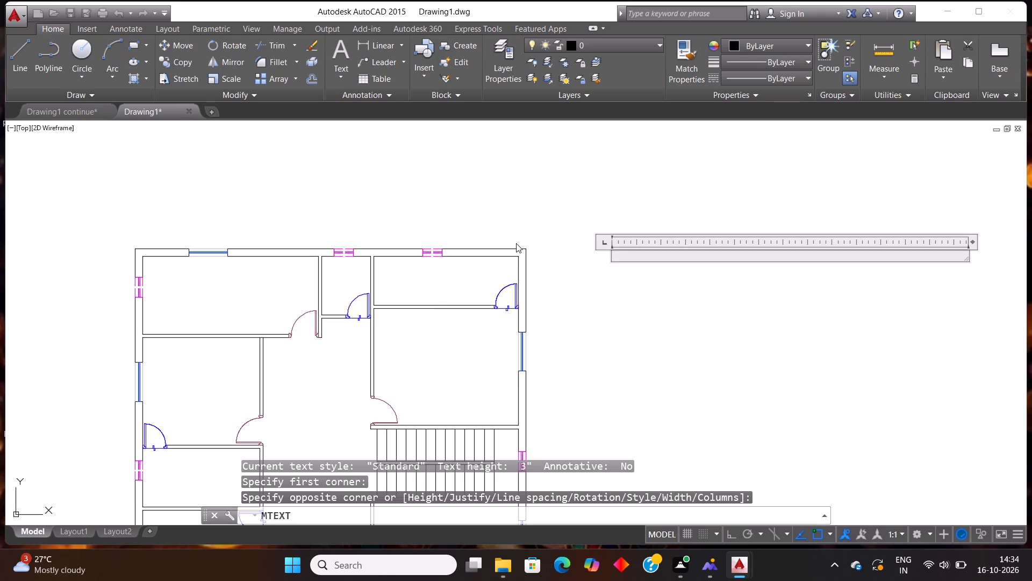
left_click(163, 63)
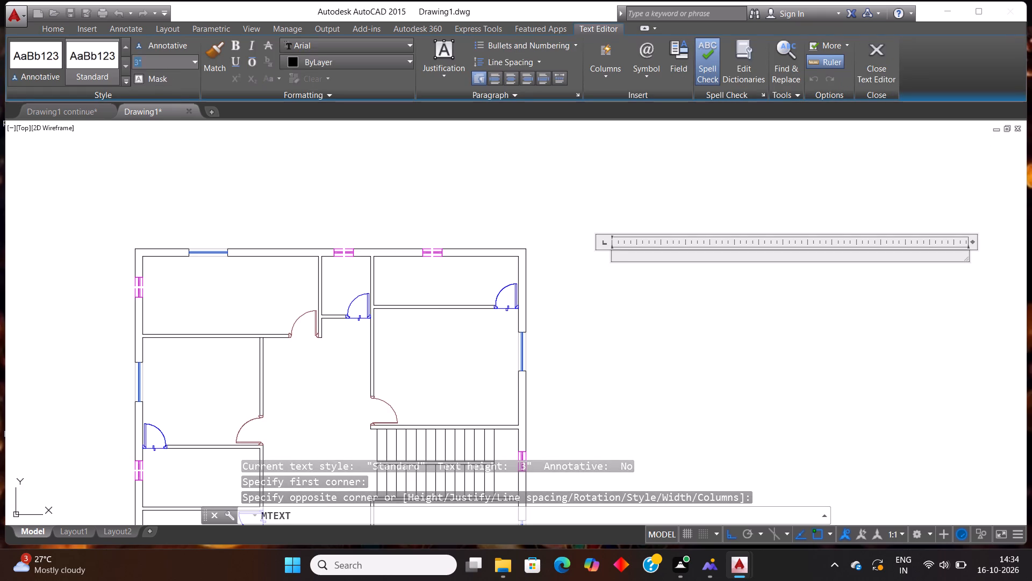
type("9\"")
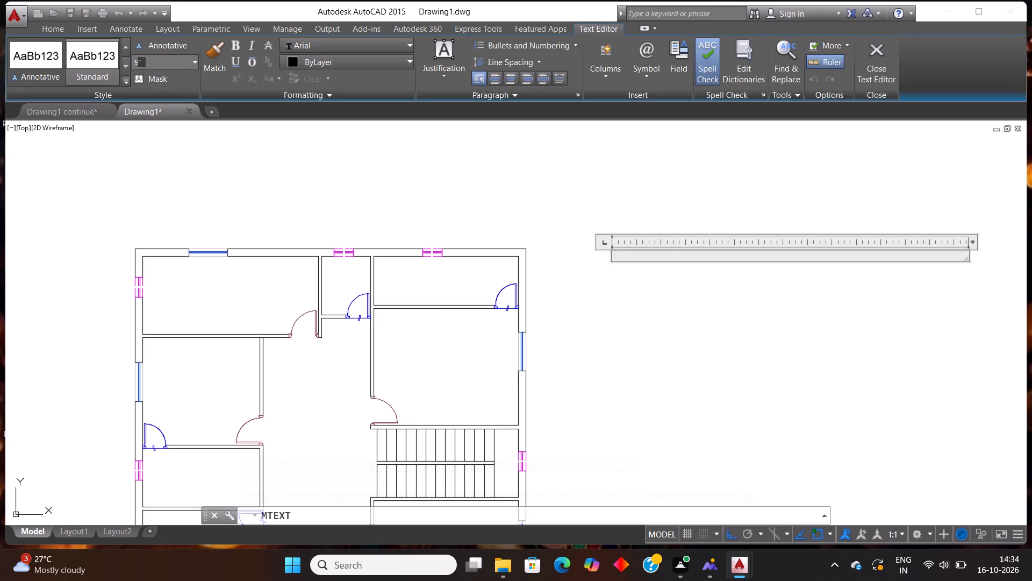
key("Return")
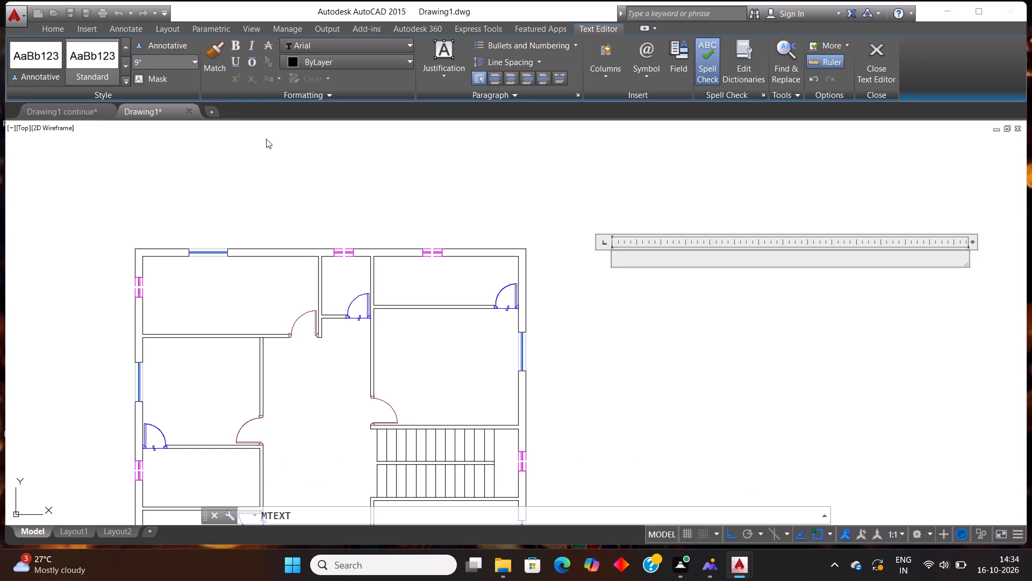
type("BEDROOM")
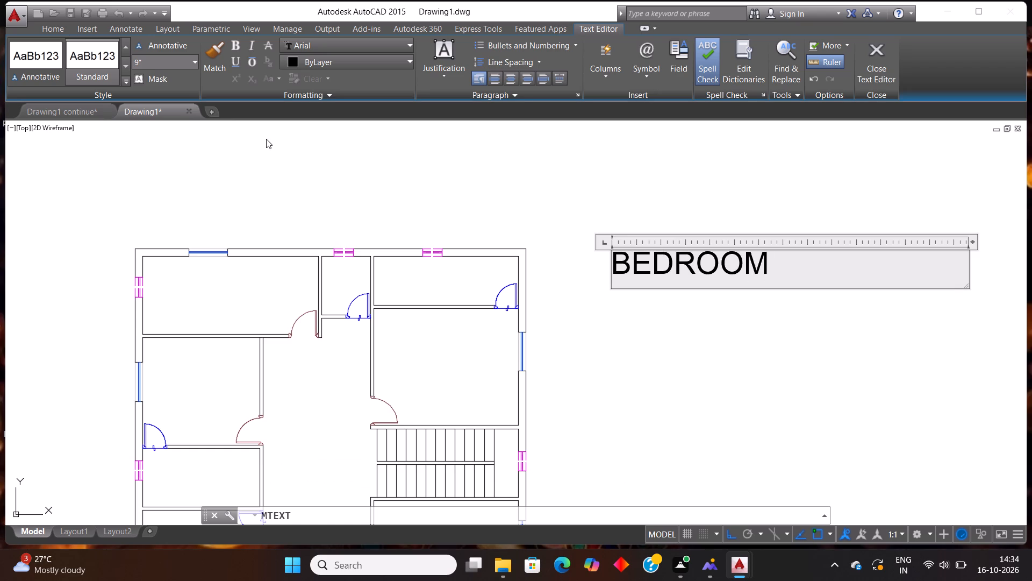
key("Return")
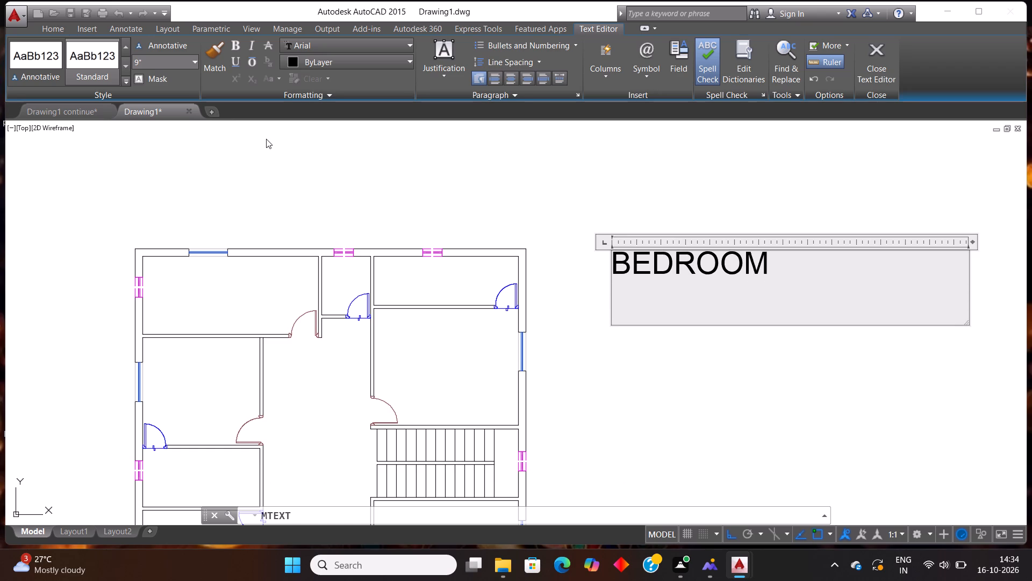
type("12'")
key("x")
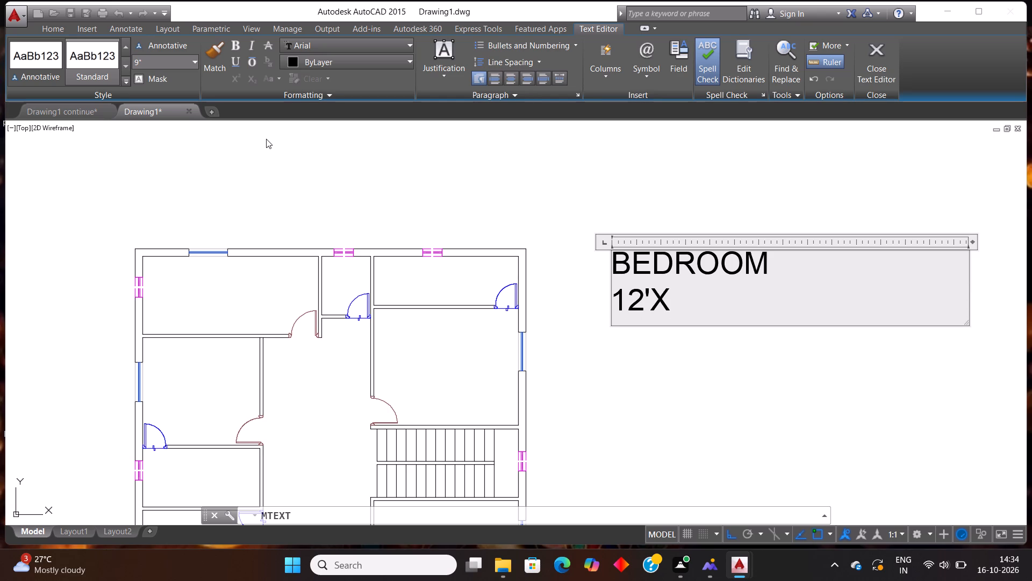
type("11'")
left_click(627, 374)
Copy the BEDROOM 12'X11' label and paste it into the left-side room directly below the top-left room.
left_click(698, 305)
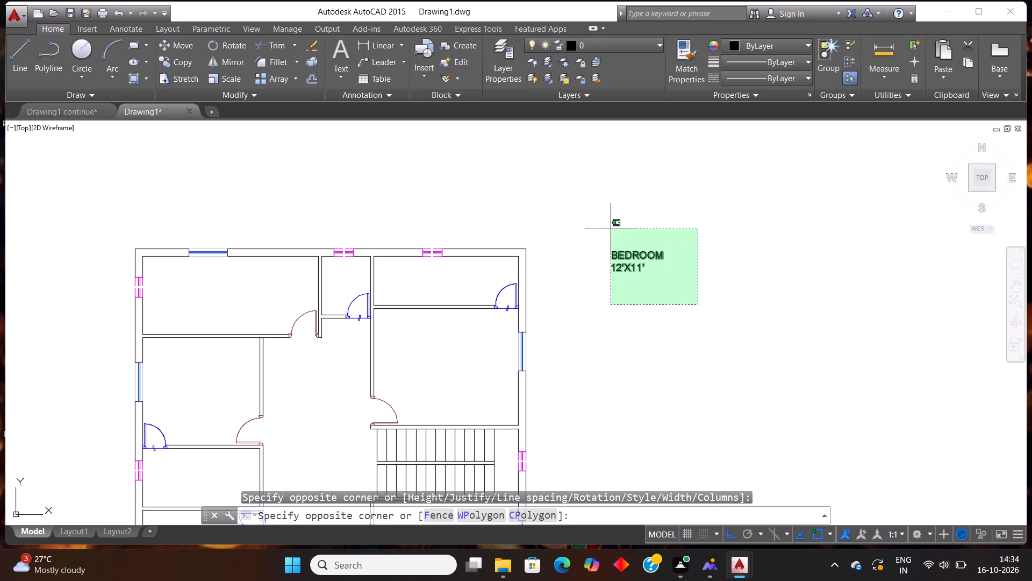
left_click(611, 229)
key("ctrl+c")
key("ctrl+v")
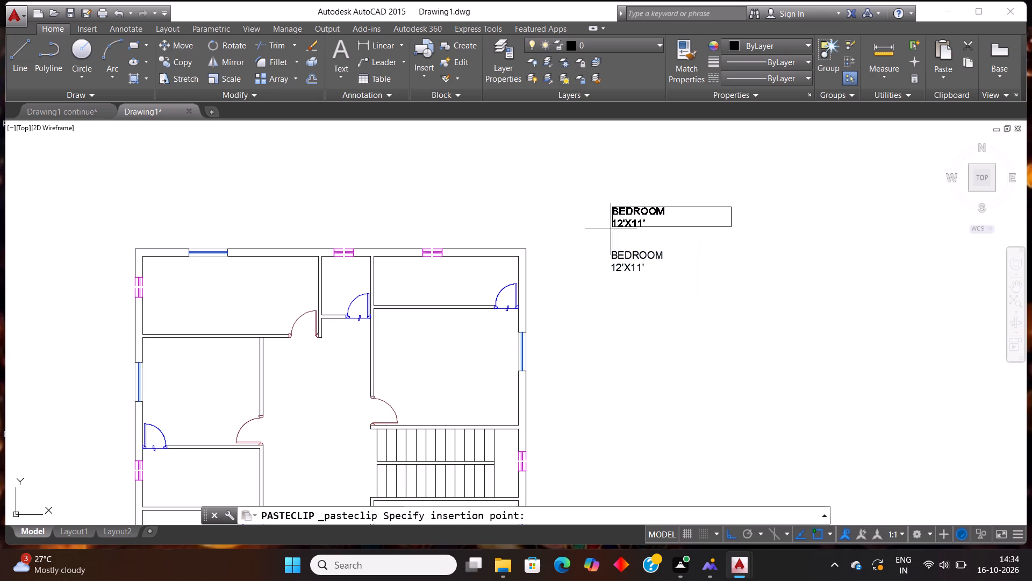
scroll(210, 375, "down", 1)
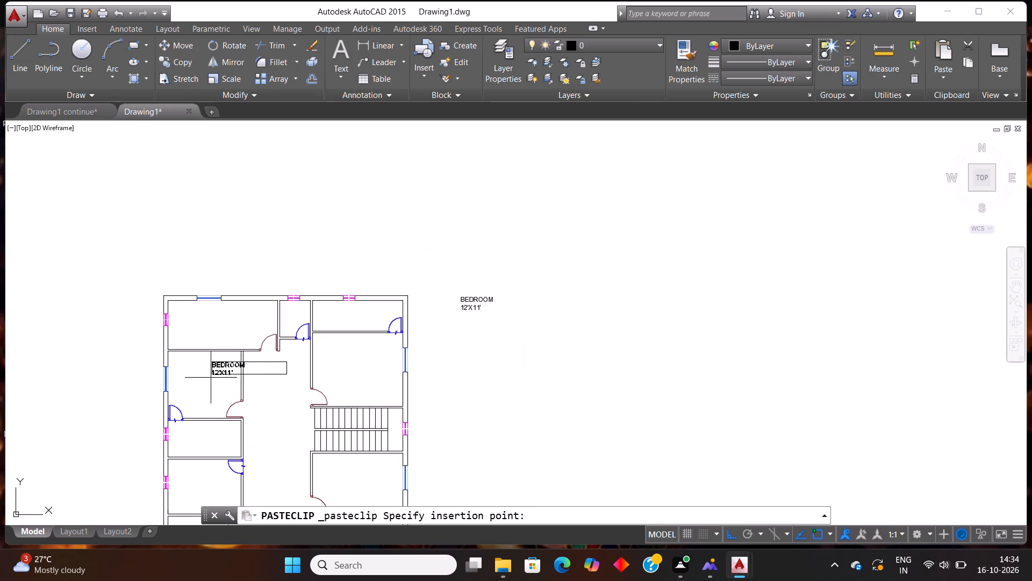
scroll(186, 414, "up", 2)
left_click(177, 343)
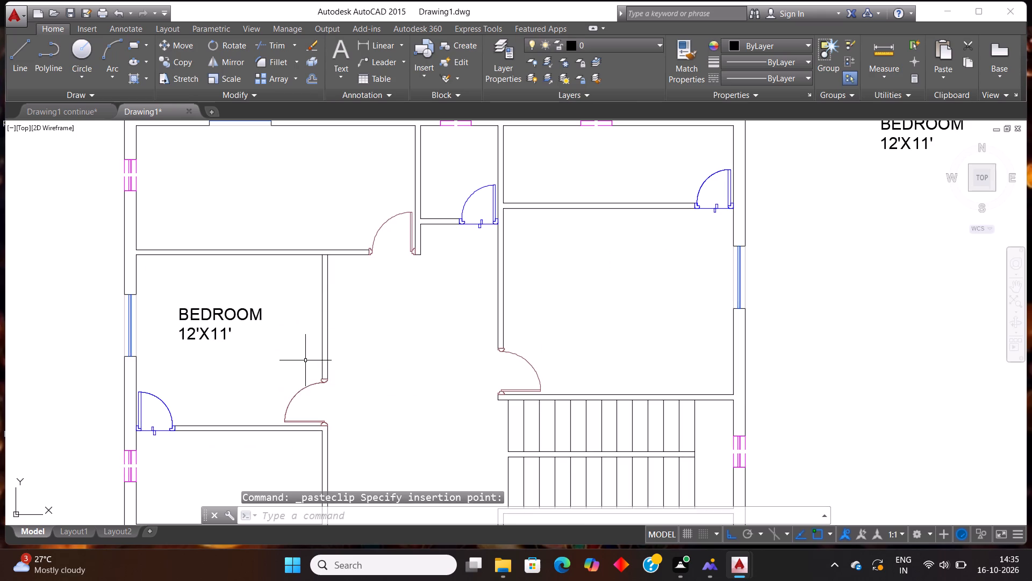
Paste another copy of the BEDROOM 12'X11' label into the top-left room.
scroll(308, 360, "down", 3)
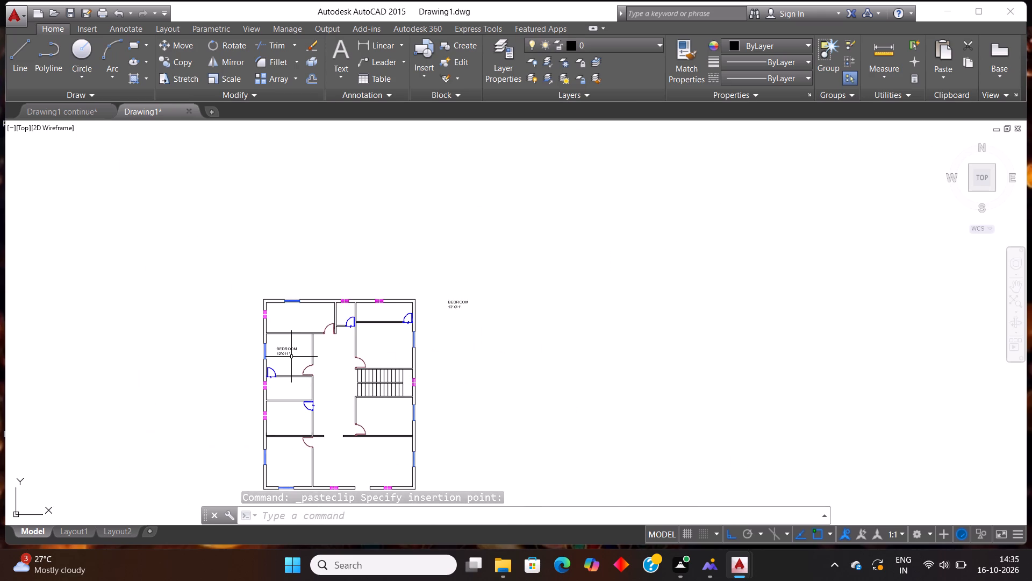
key("ctrl+v")
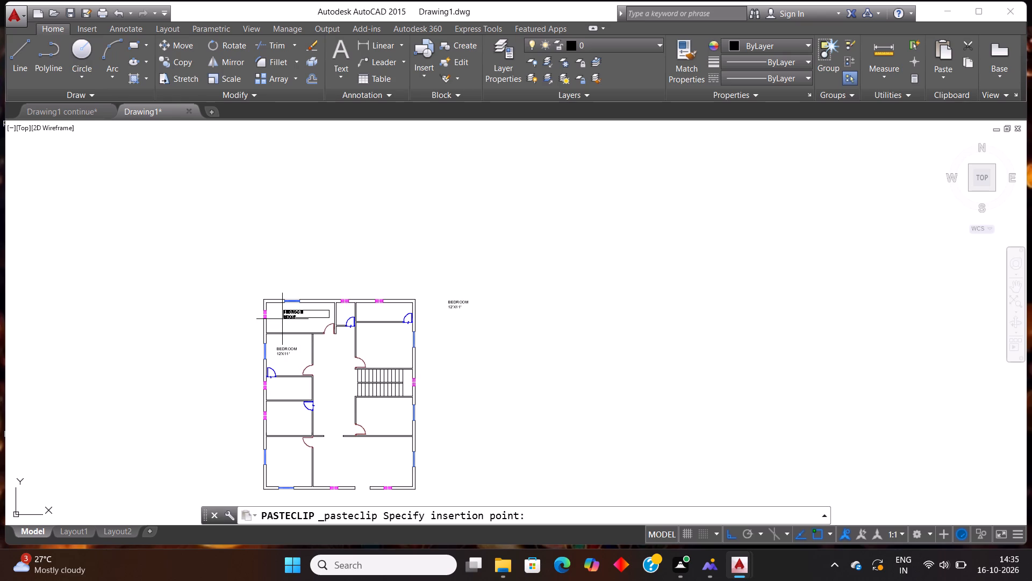
left_click(282, 324)
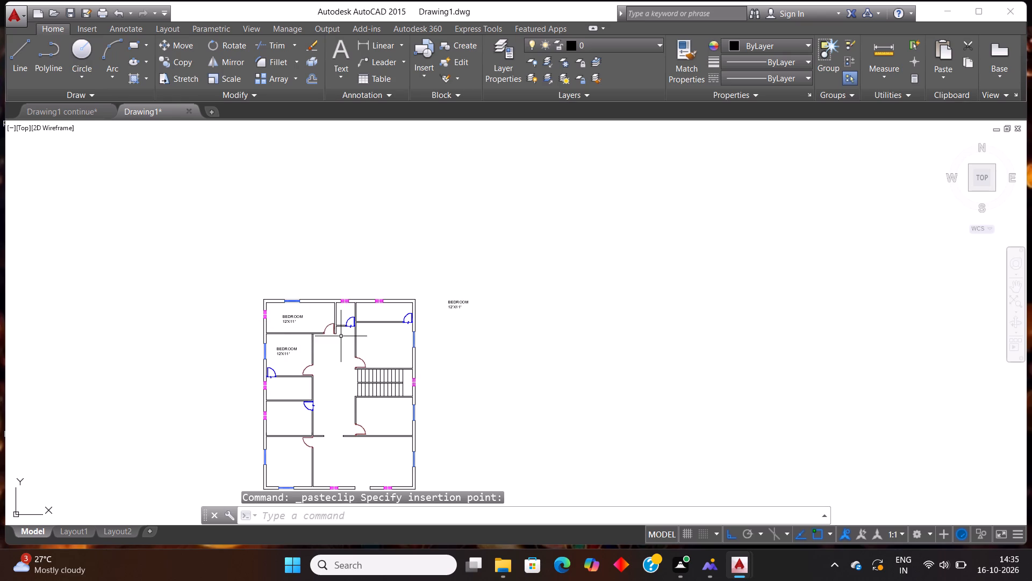
Paste a copy of the BEDROOM 12'X11' label into the right-side room directly above the staircase.
scroll(342, 336, "down", 1)
scroll(357, 340, "up", 2)
key("ctrl+v")
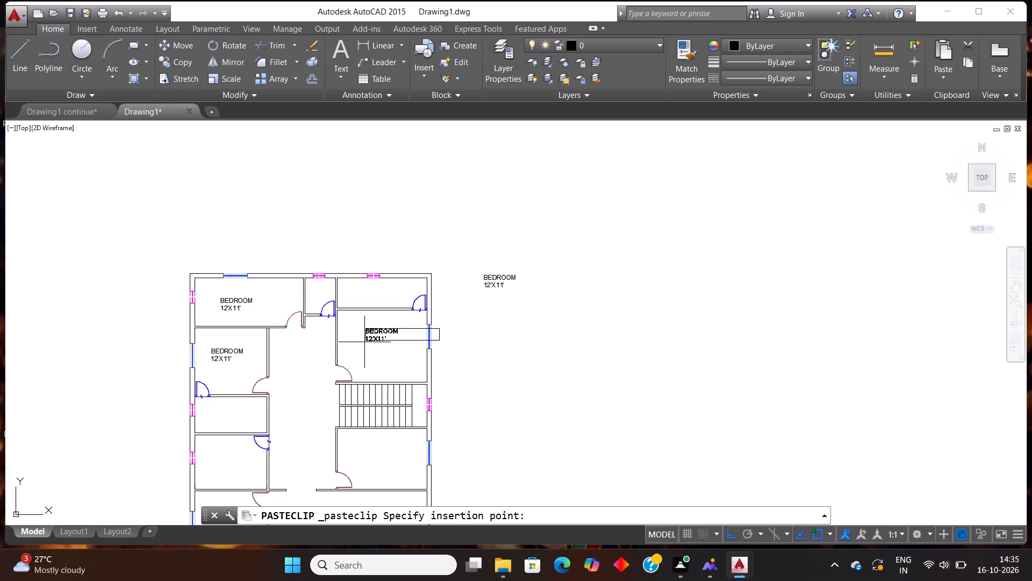
scroll(388, 343, "up", 2)
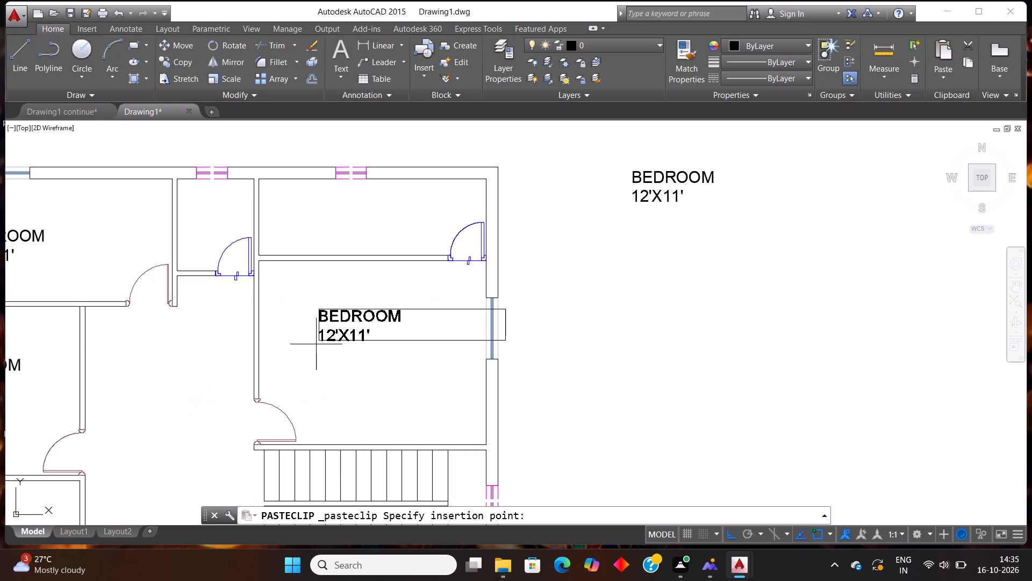
left_click(316, 344)
scroll(355, 343, "down", 2)
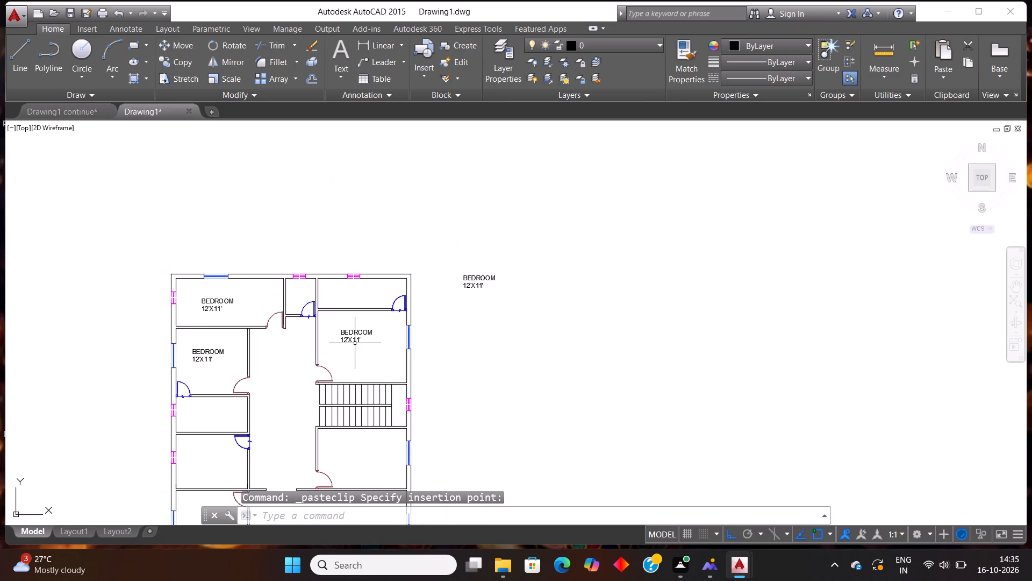
Paste another copy of the BEDROOM 12'X11' label into the narrow room at the plan's upper right corner.
scroll(349, 281, "up", 2)
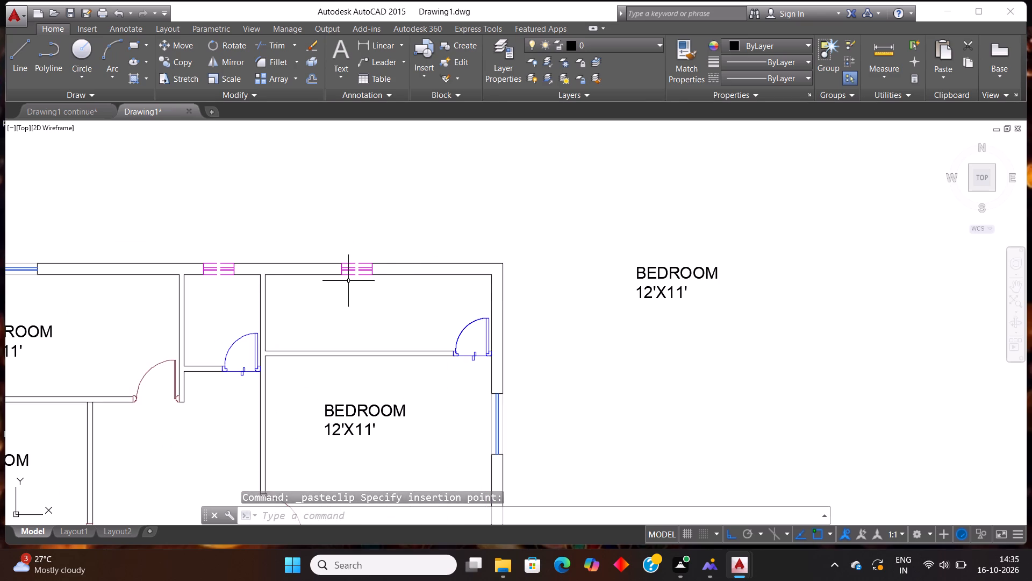
key("ctrl+v")
left_click(314, 322)
scroll(359, 351, "down", 1)
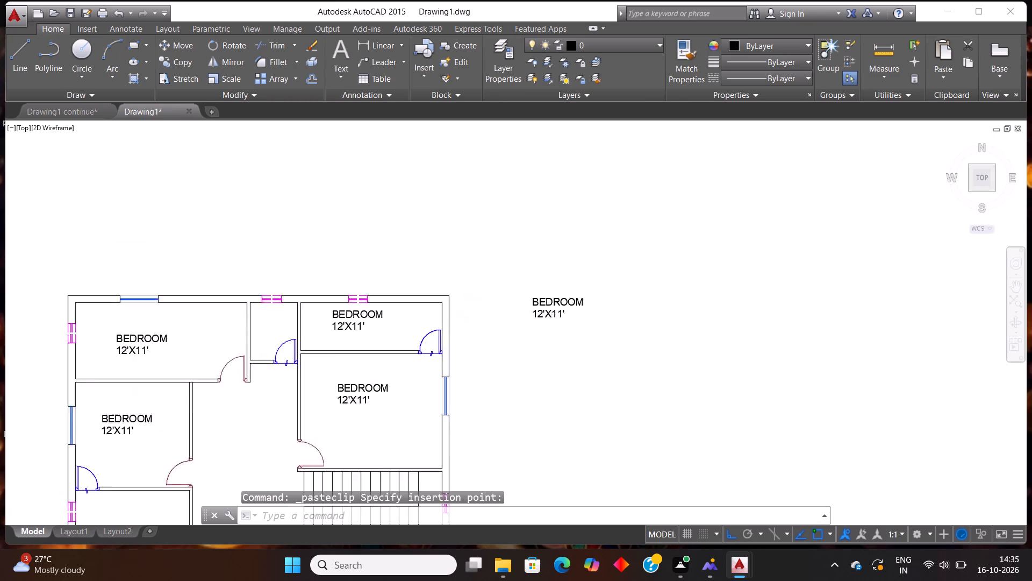
Paste another copy of the BEDROOM 12'X11' label into the right-side room directly below the staircase.
scroll(359, 351, "down", 3)
scroll(372, 424, "up", 2)
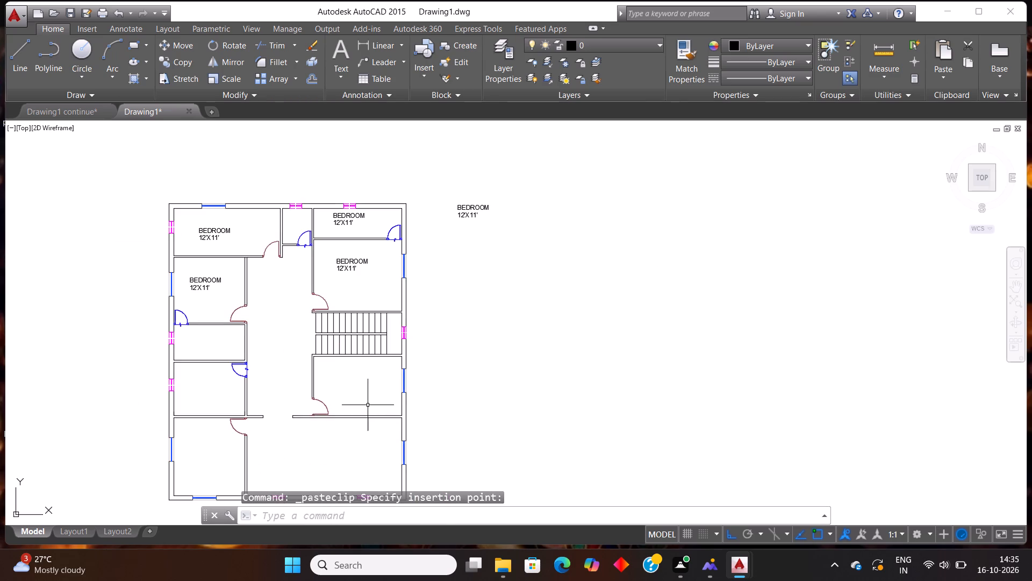
scroll(367, 402, "up", 1)
key("v")
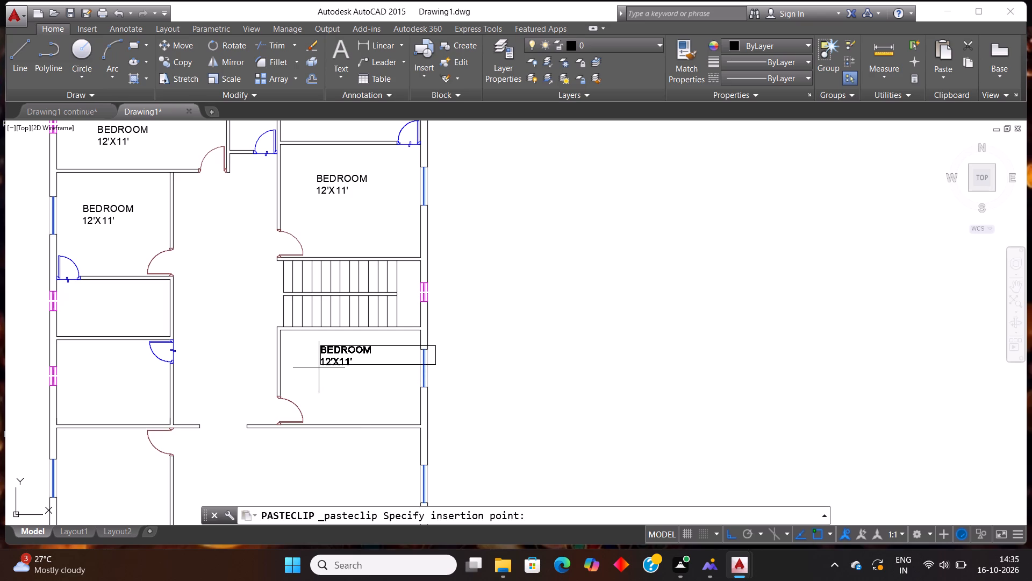
left_click(318, 367)
scroll(322, 374, "down", 1)
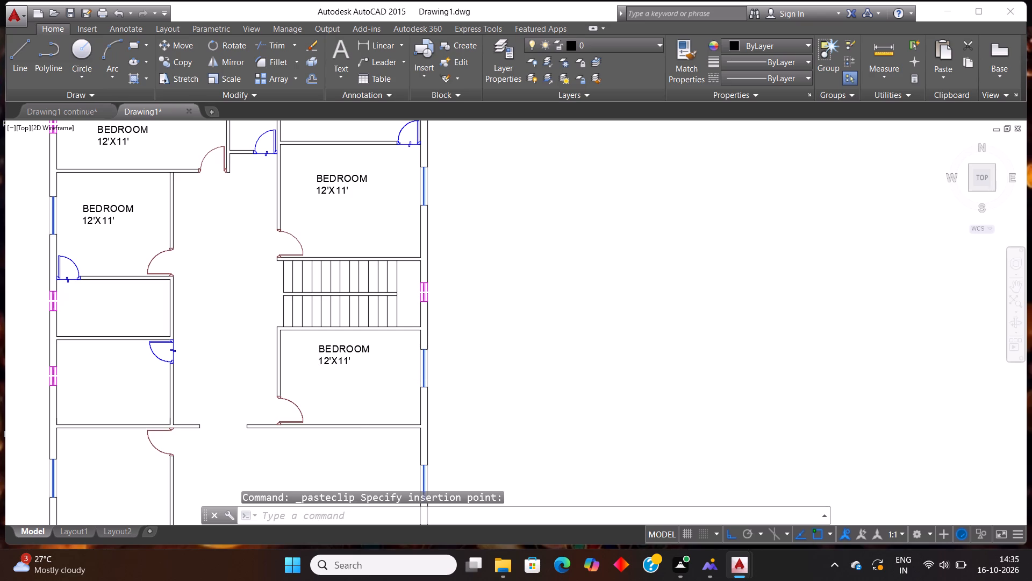
Paste copies of the BEDROOM 12'X11' label into the large lower-right space and the lower-left corner room.
scroll(323, 374, "down", 1)
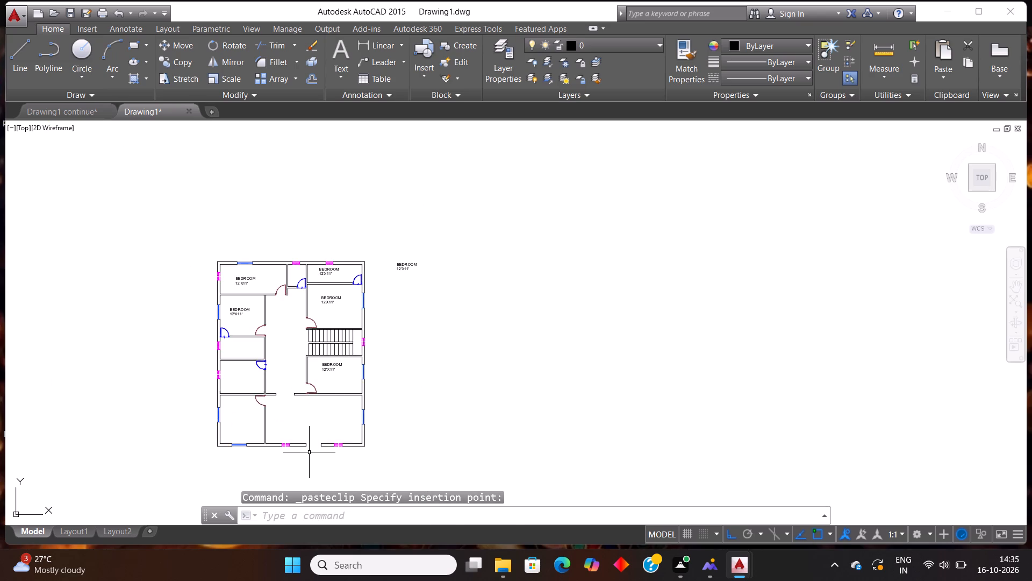
key("ctrl+v")
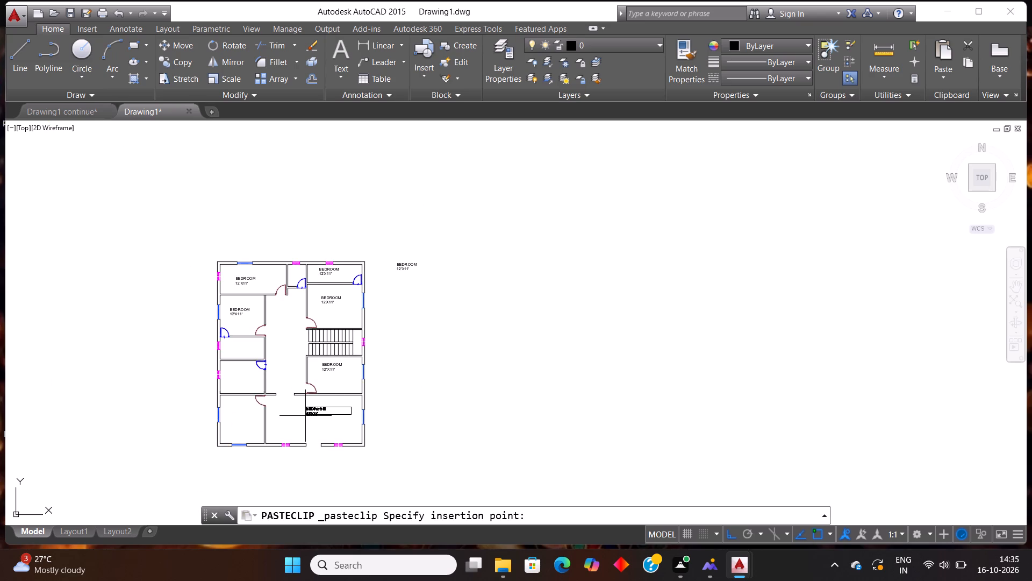
left_click(317, 421)
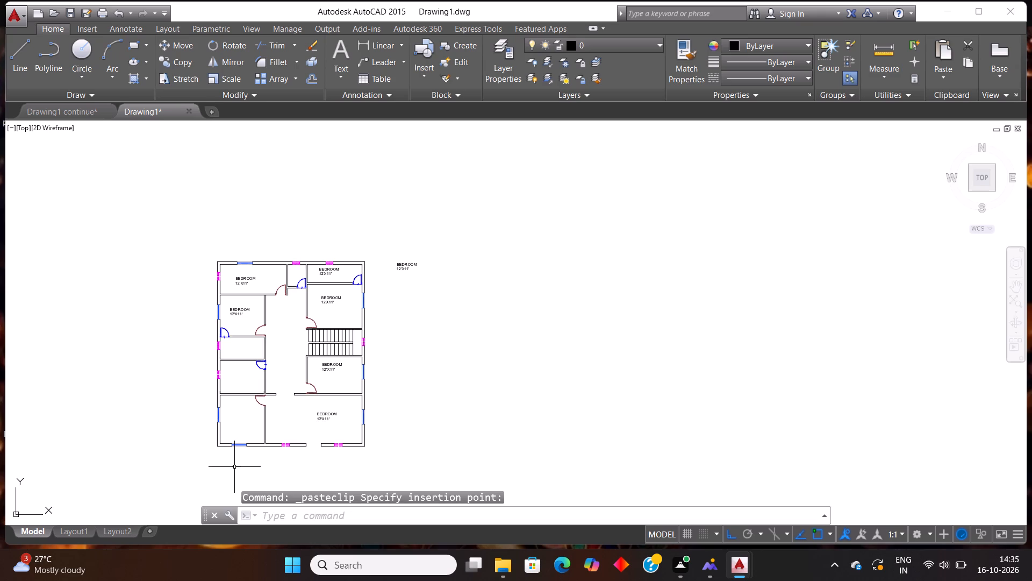
key("ctrl+v")
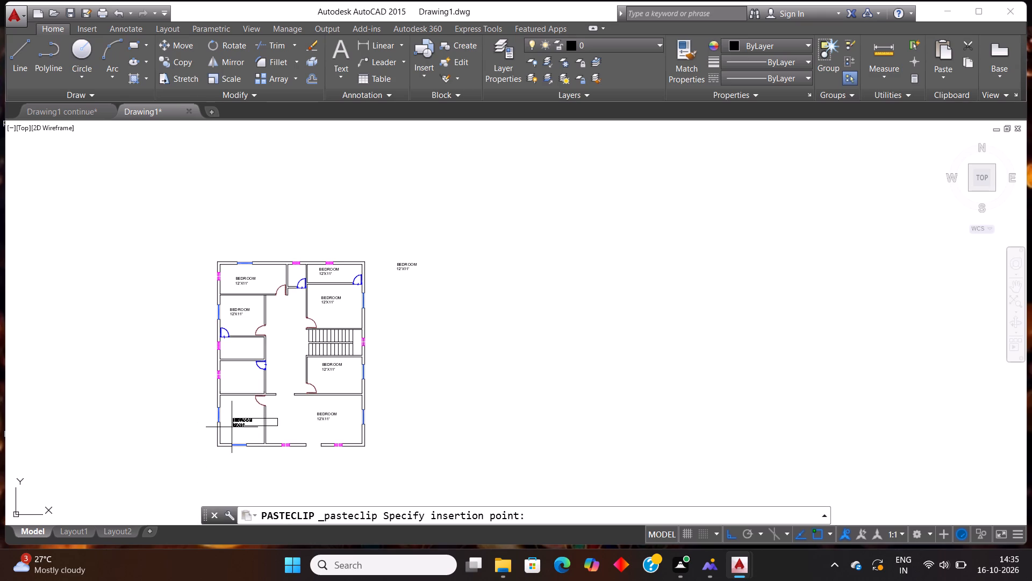
left_click(227, 426)
Paste copies of the BEDROOM 12'X11' label into the two unlabelled left-side rooms above the lower-left corner room.
scroll(233, 405, "up", 2)
key("ctrl+v")
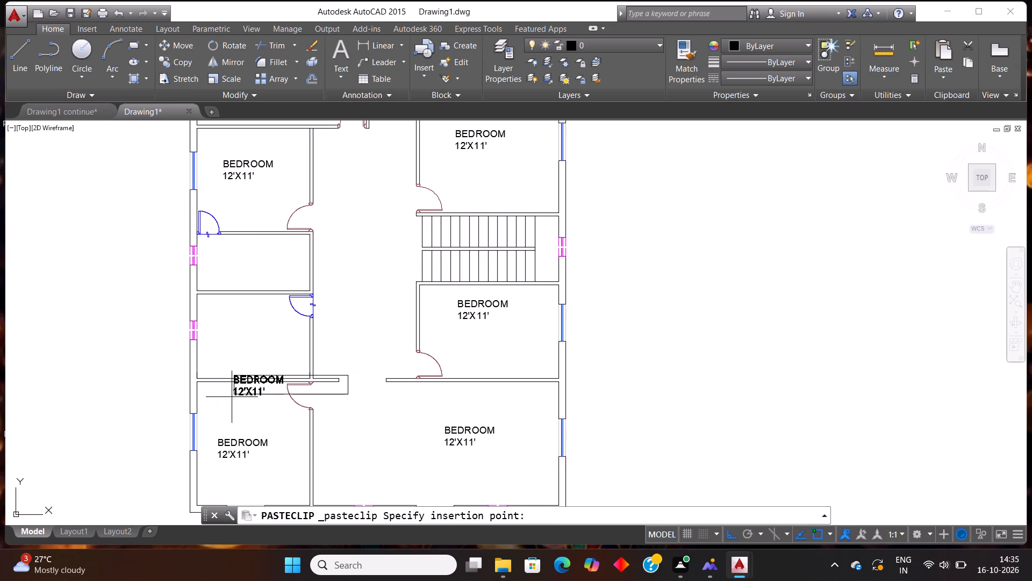
left_click(209, 352)
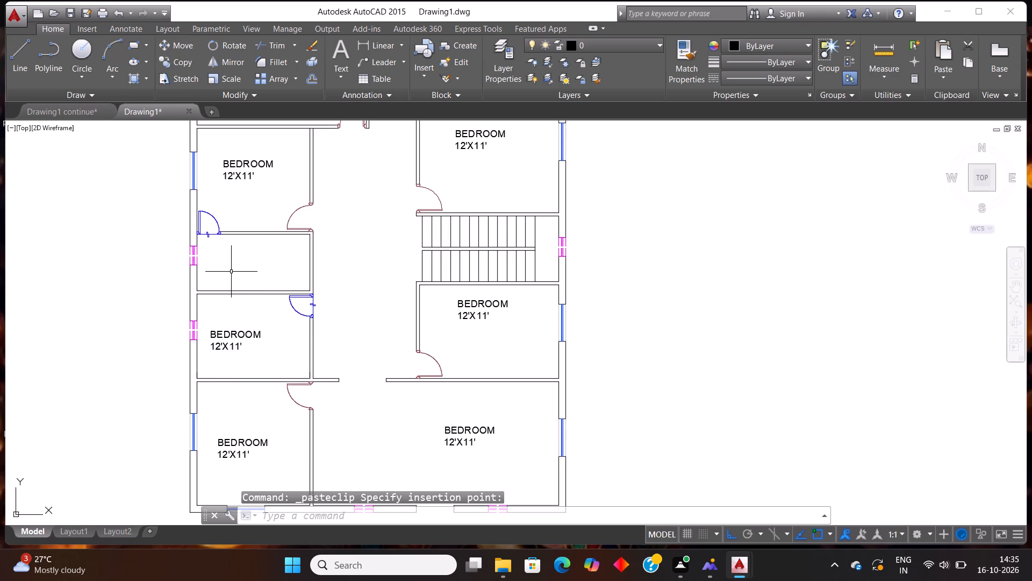
key("ctrl+v")
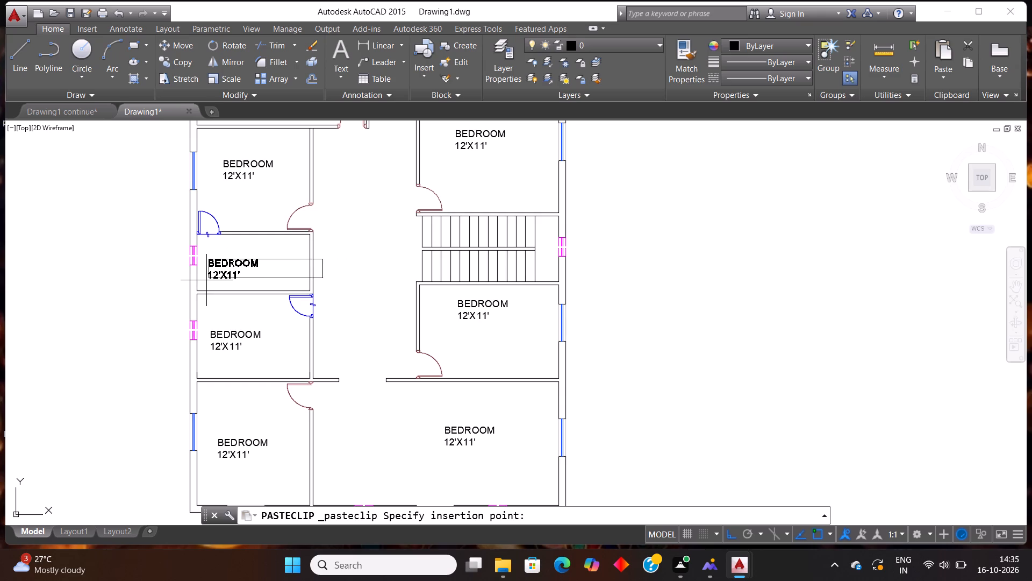
left_click(212, 275)
scroll(268, 316, "down", 1)
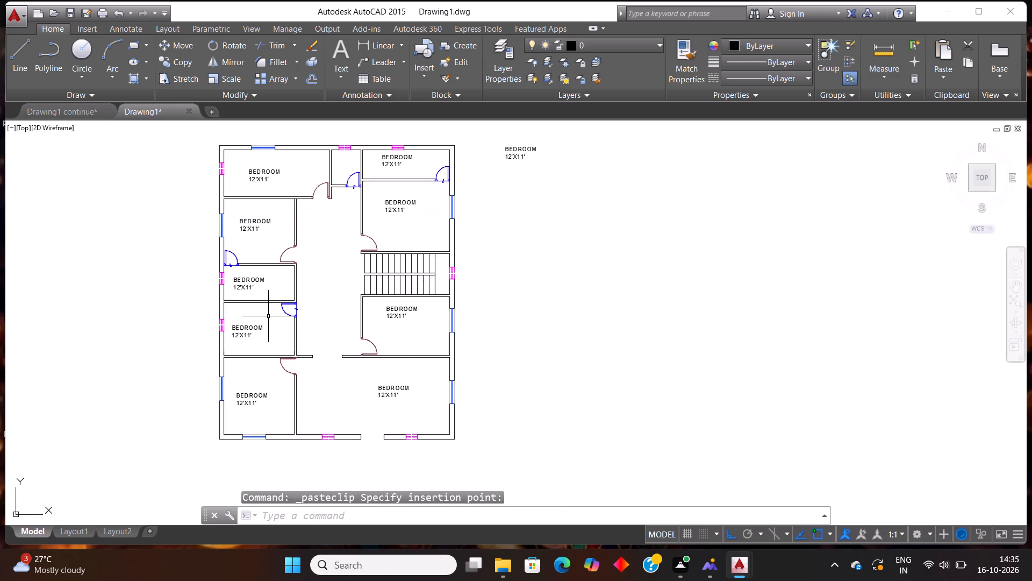
Move the BEDROOM label in the lower-left corner room slightly up and to the left.
scroll(268, 316, "down", 1)
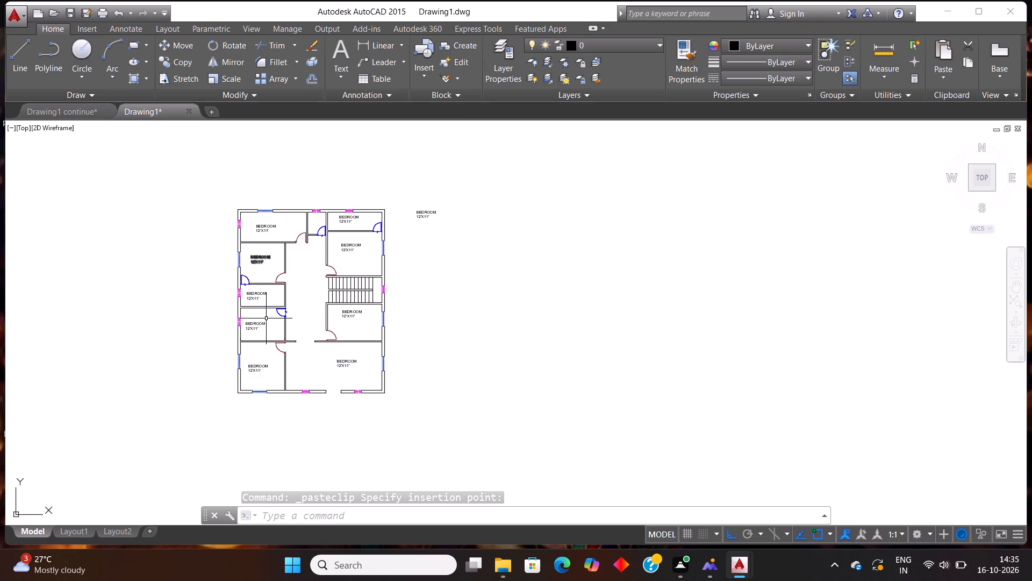
scroll(275, 380, "up", 2)
left_click(249, 379)
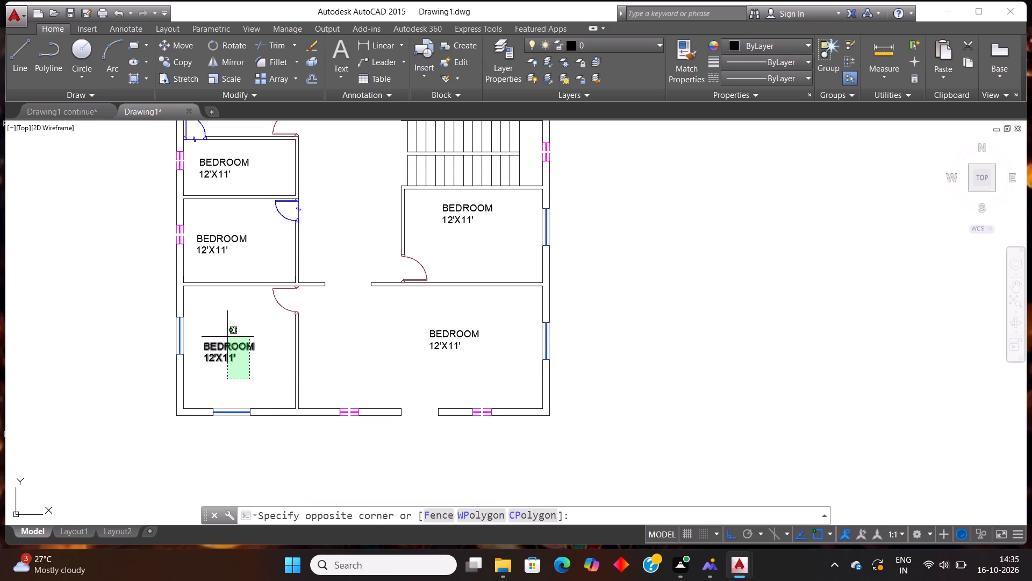
left_click(227, 337)
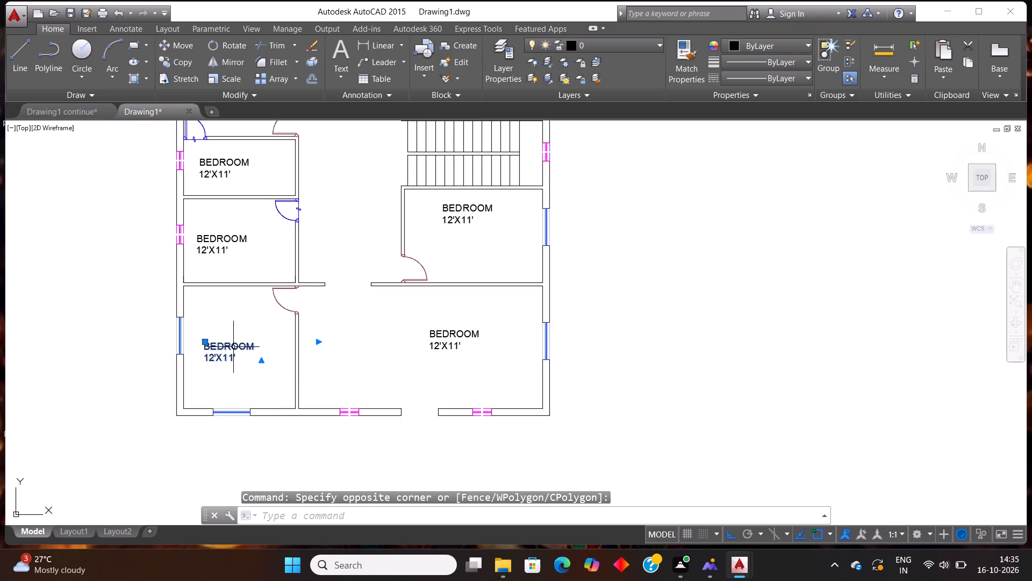
left_click_drag(232, 346, 225, 340)
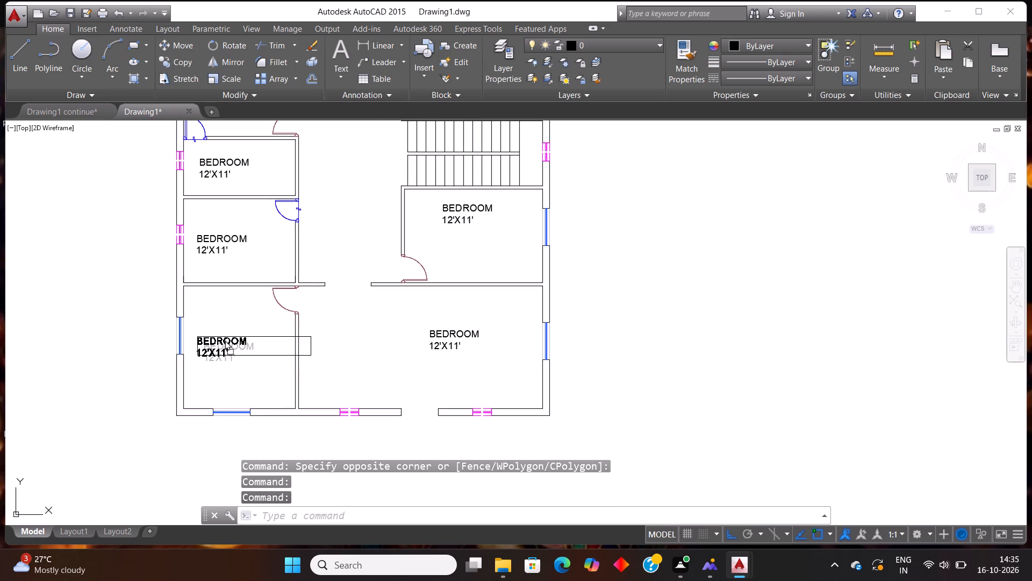
left_click_drag(225, 340, 226, 338)
scroll(240, 365, "down", 2)
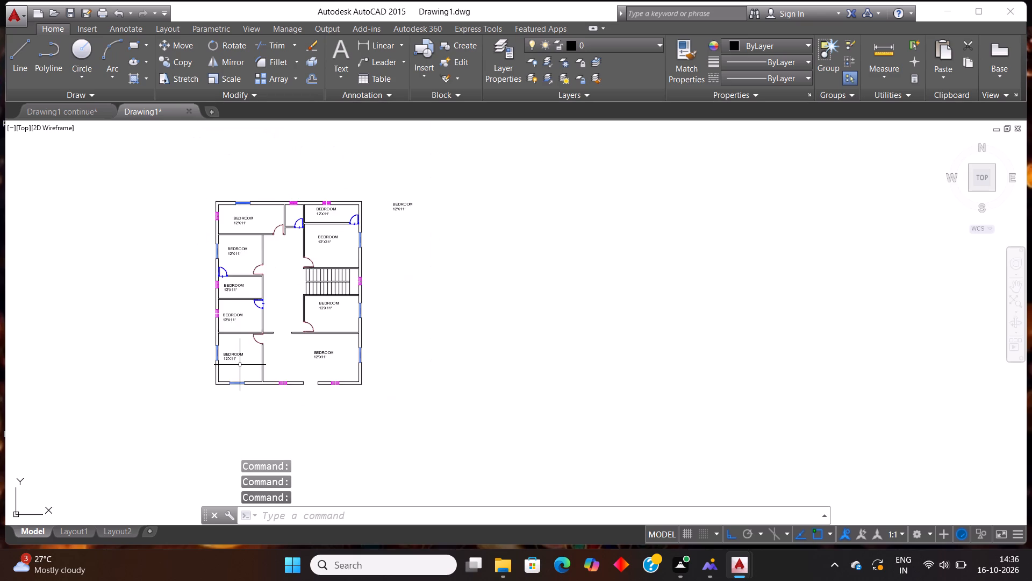
Move the BEDROOM label in the top-left room up and left, closer to the outer wall.
scroll(226, 325, "down", 2)
scroll(210, 288, "up", 2)
scroll(309, 328, "up", 1)
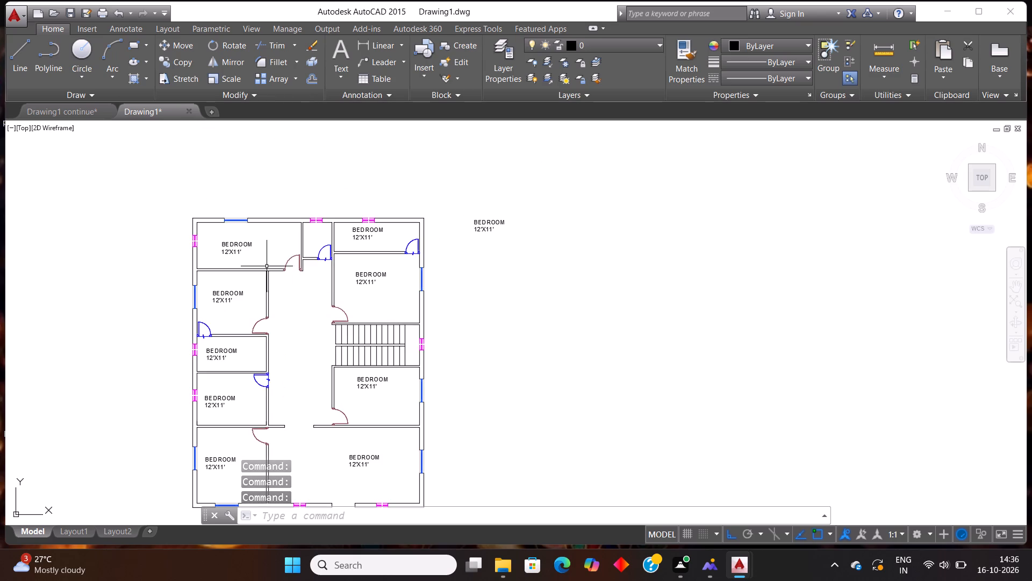
left_click(259, 254)
left_click(235, 242)
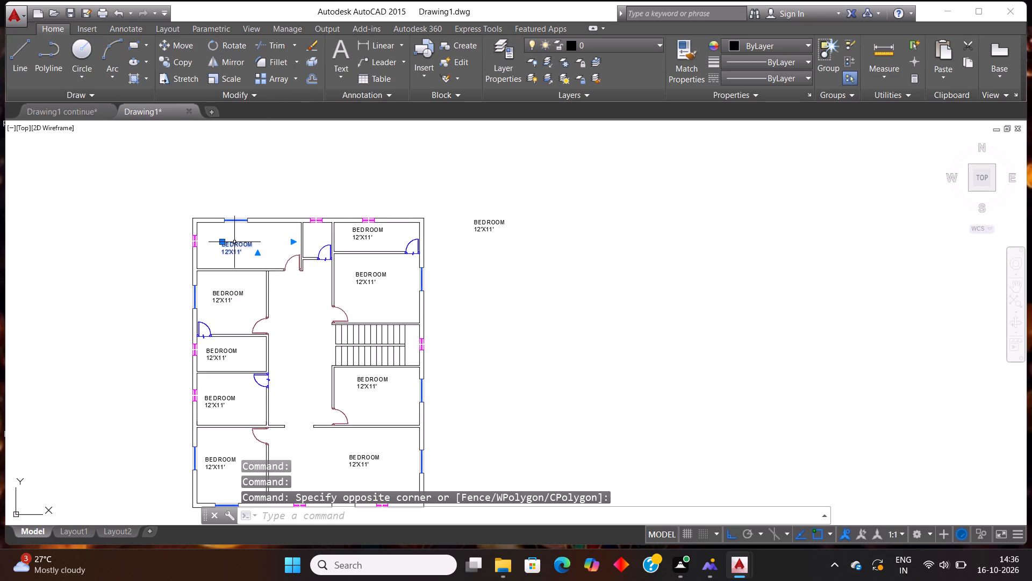
left_click_drag(233, 242, 216, 240)
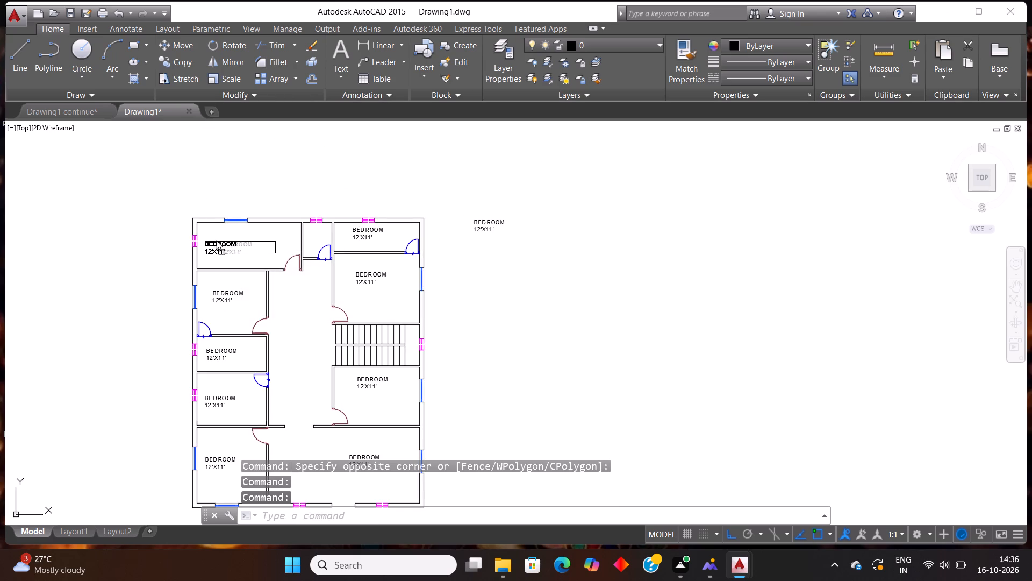
left_click_drag(216, 240, 219, 236)
left_click(219, 236)
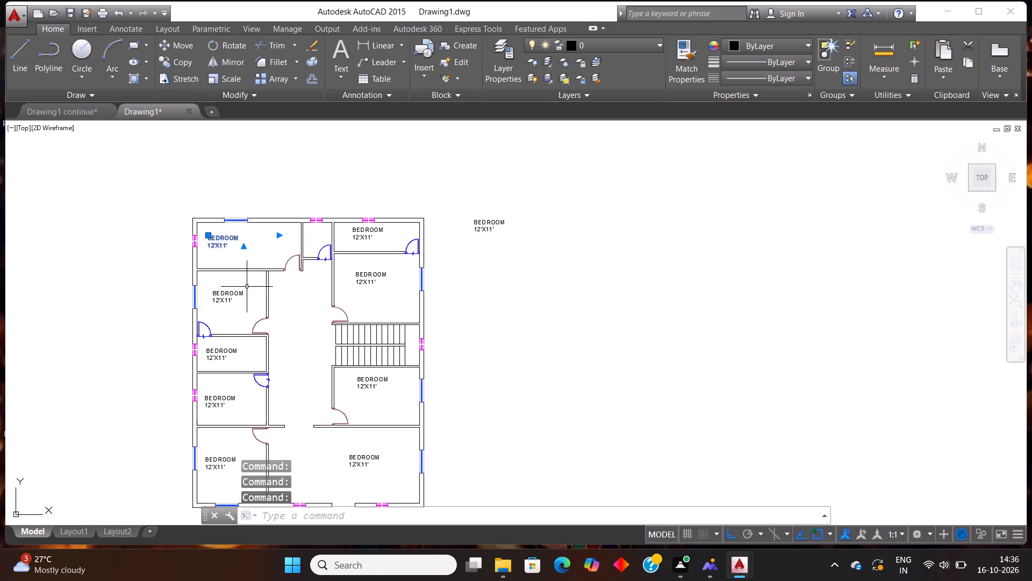
key("Escape")
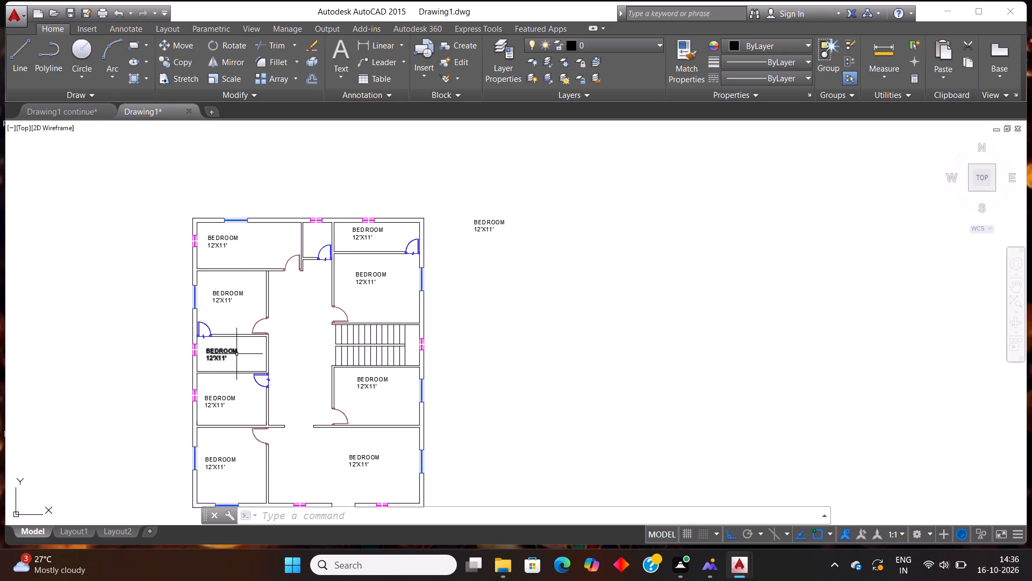
Paste a copy of the BEDROOM 12'X11' label into the central hall beside the staircase.
scroll(181, 337, "down", 2)
scroll(197, 360, "up", 2)
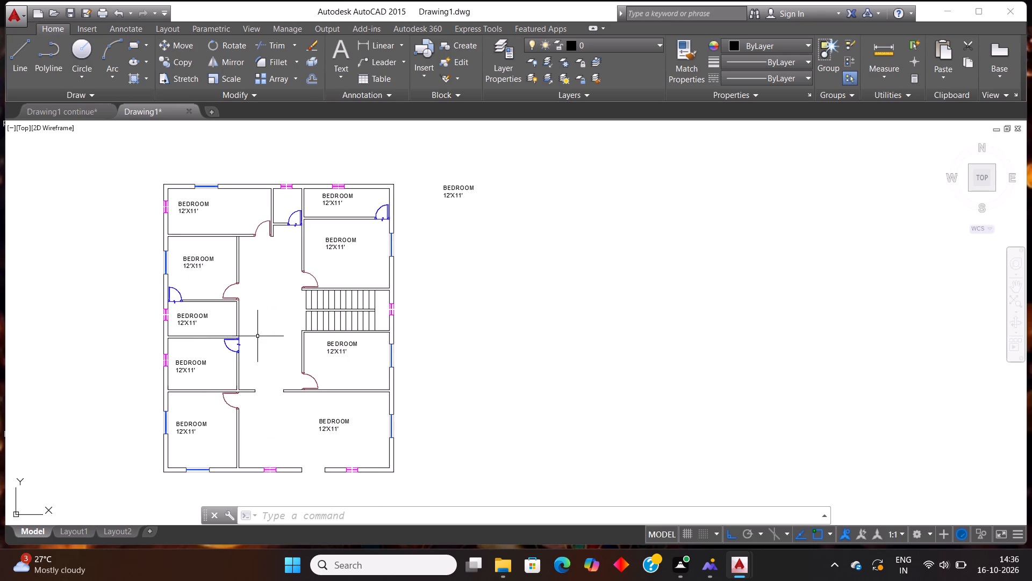
key("ctrl+v")
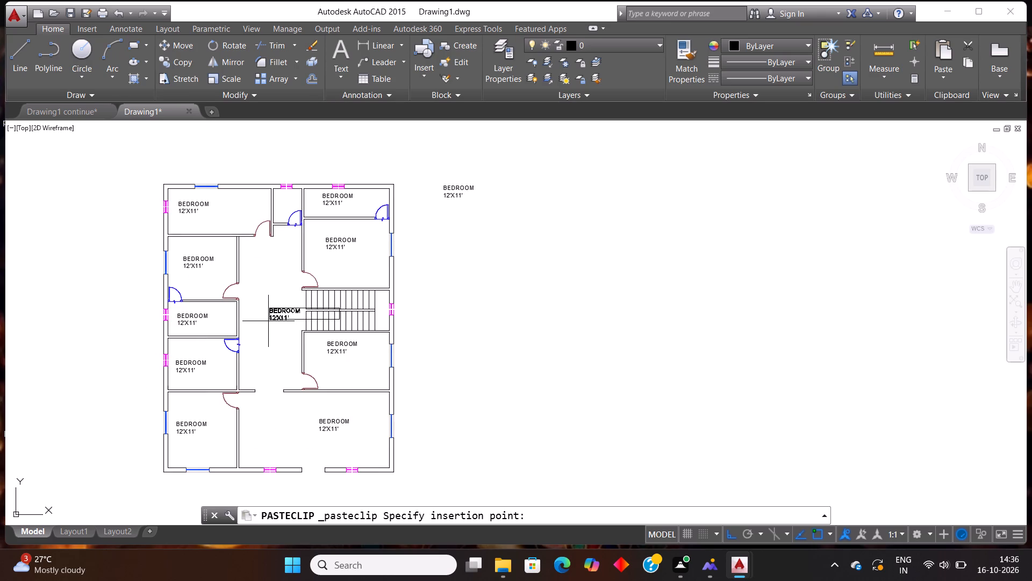
left_click(254, 317)
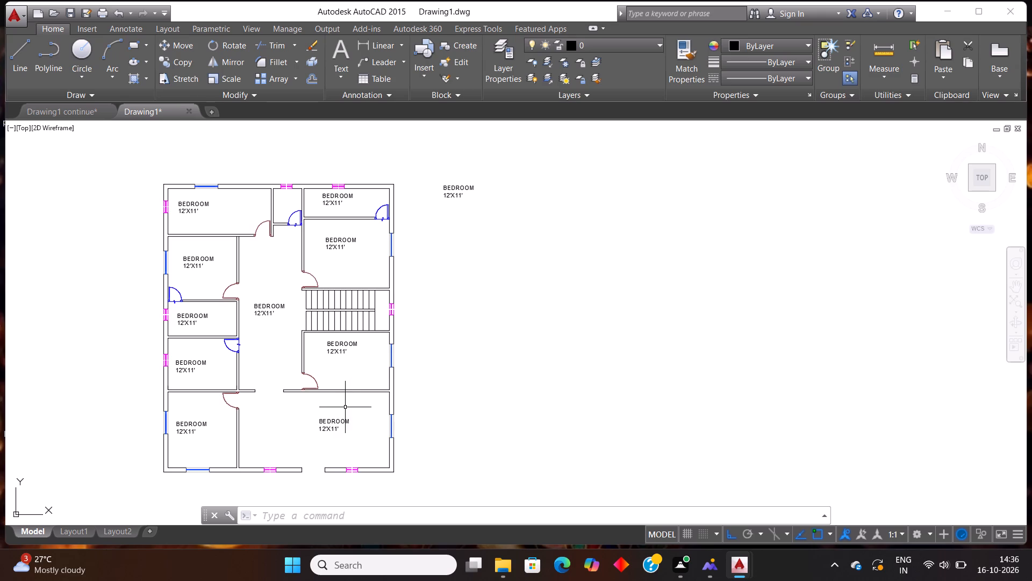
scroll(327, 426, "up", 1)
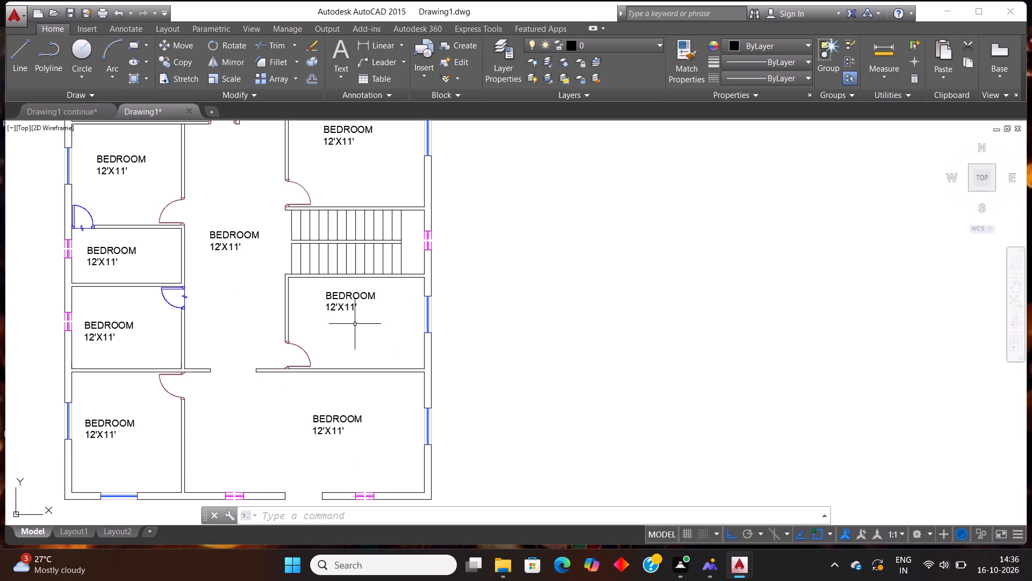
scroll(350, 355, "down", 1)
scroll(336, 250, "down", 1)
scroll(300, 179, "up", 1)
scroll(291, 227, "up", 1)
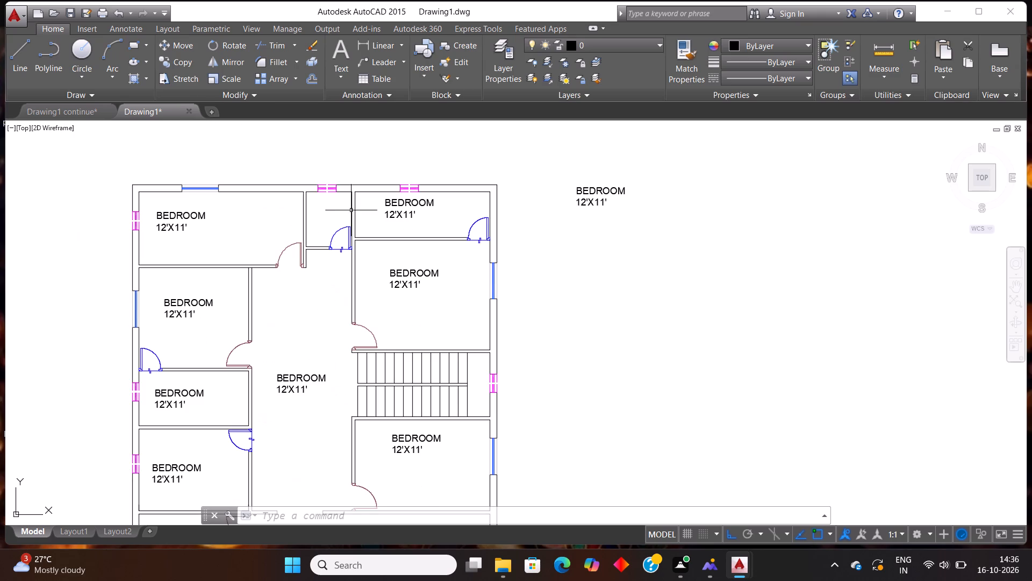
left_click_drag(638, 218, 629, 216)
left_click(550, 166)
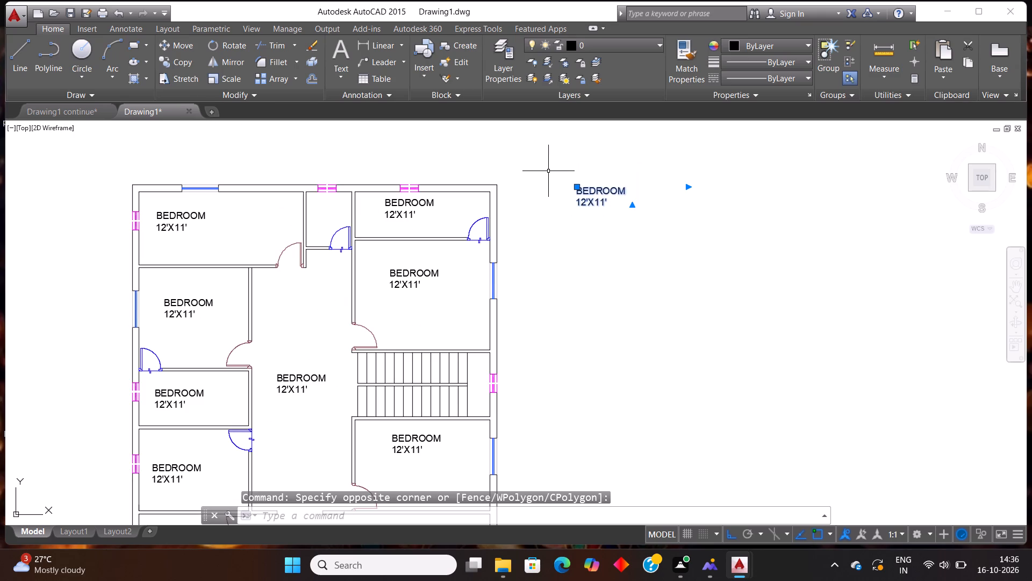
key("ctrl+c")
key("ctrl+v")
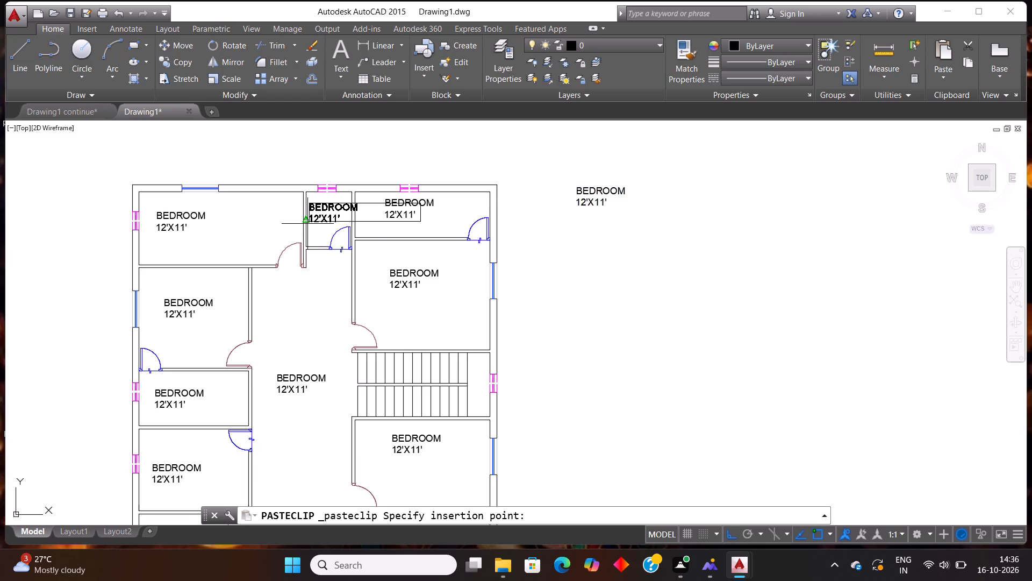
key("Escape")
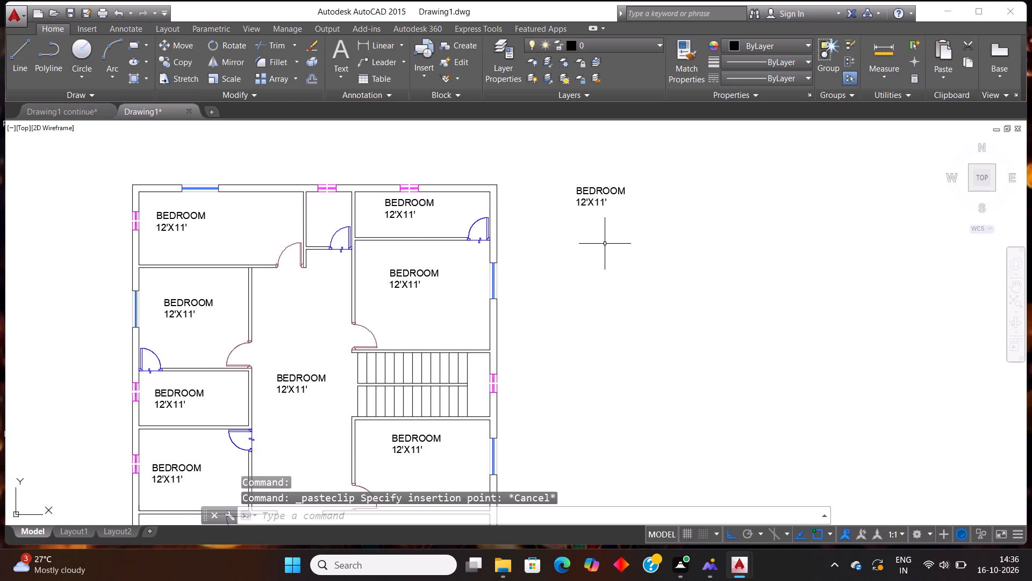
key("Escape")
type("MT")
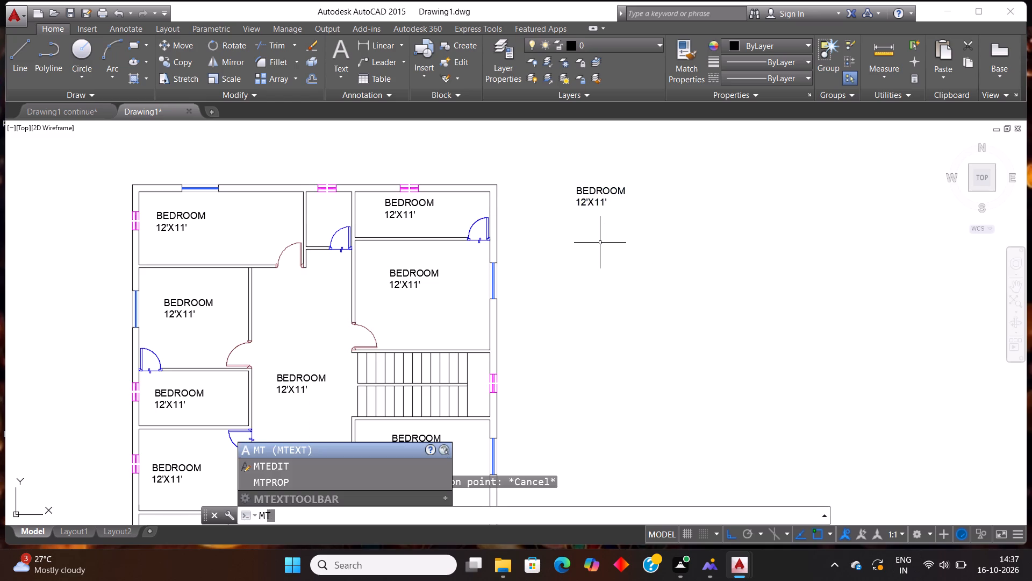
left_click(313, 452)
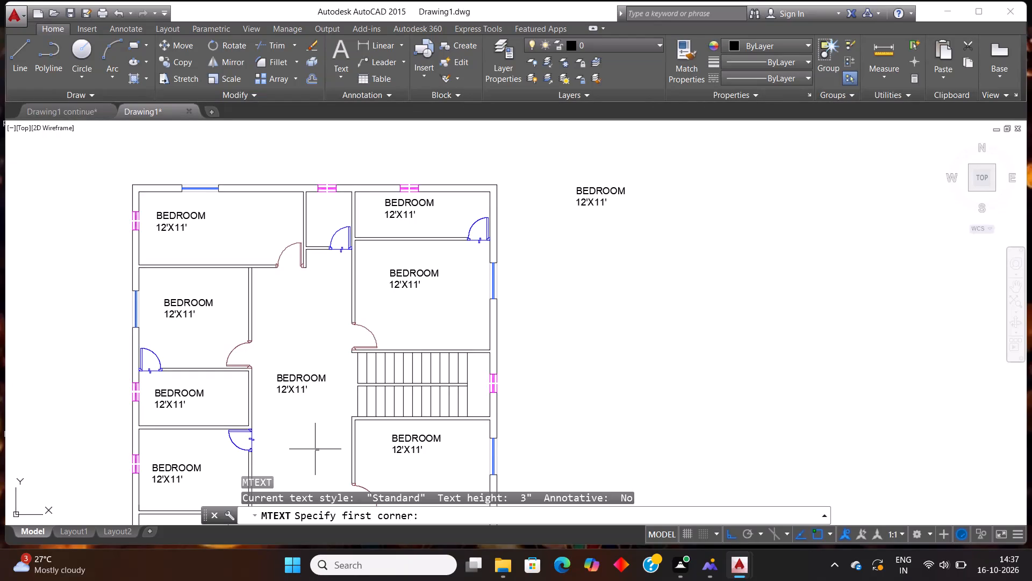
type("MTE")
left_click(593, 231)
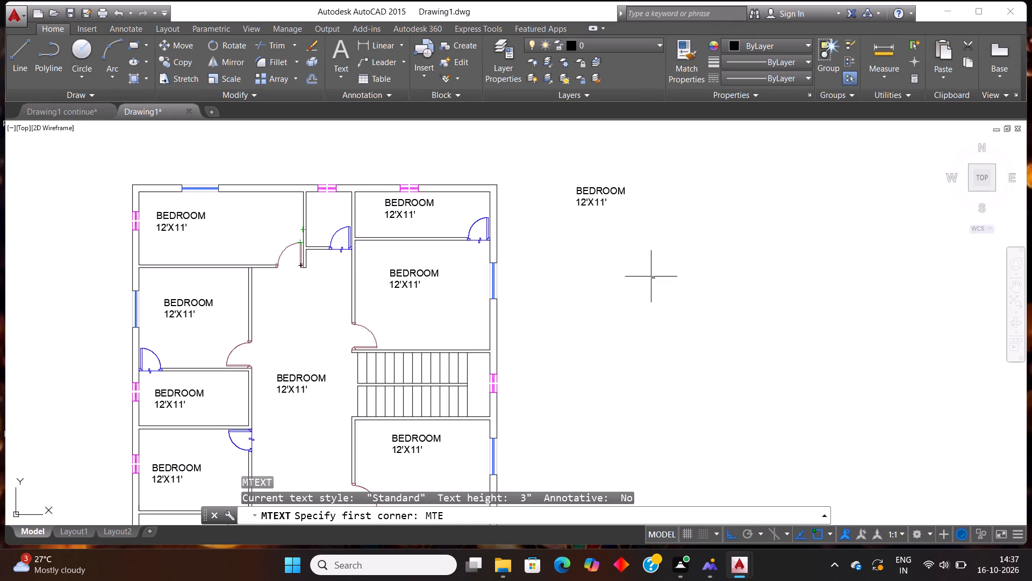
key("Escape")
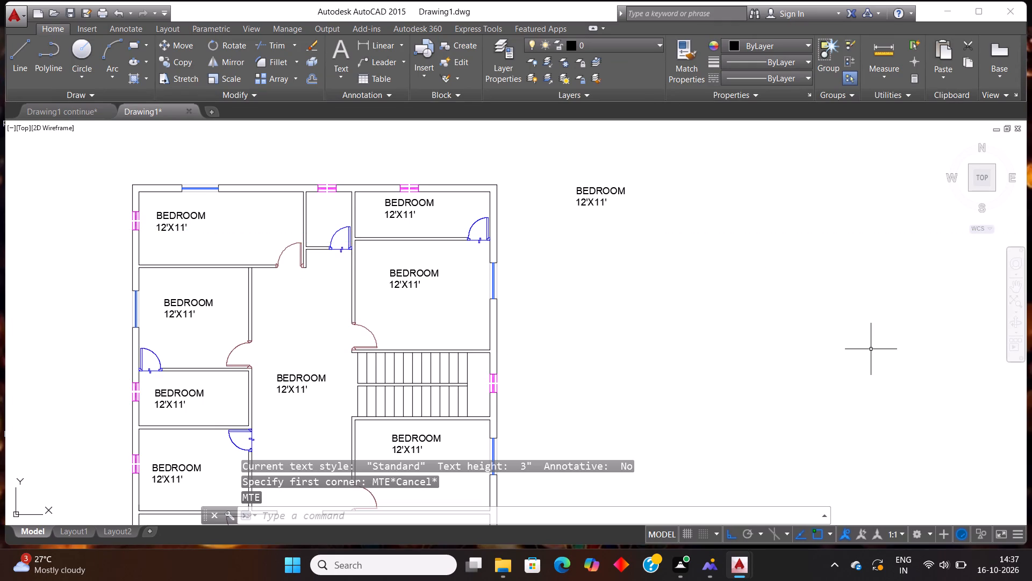
Place a multiline text box outside the plan, below the spare BEDROOM label, with a text height of 6".
type("MTEXT")
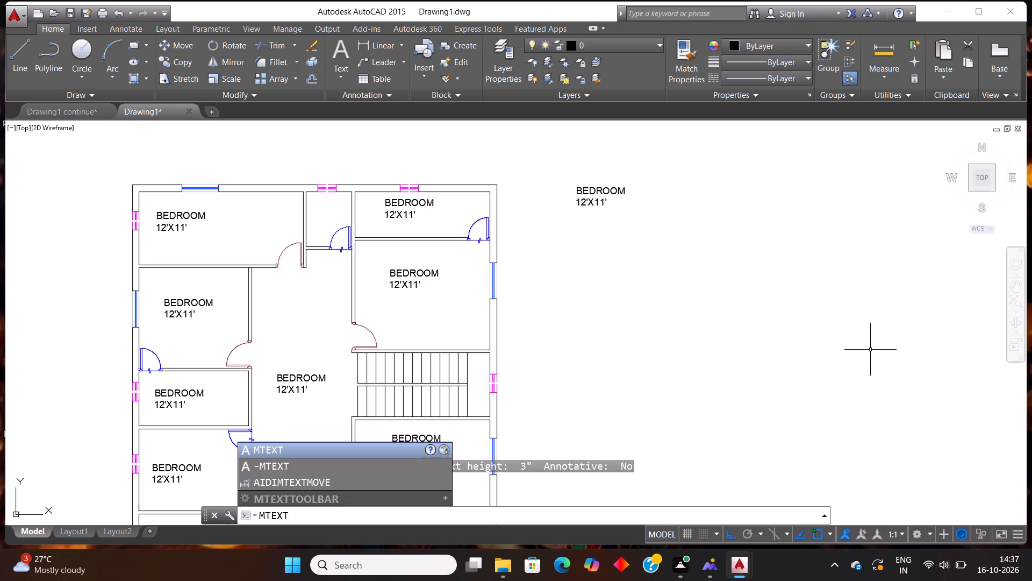
key("Return")
left_click(575, 244)
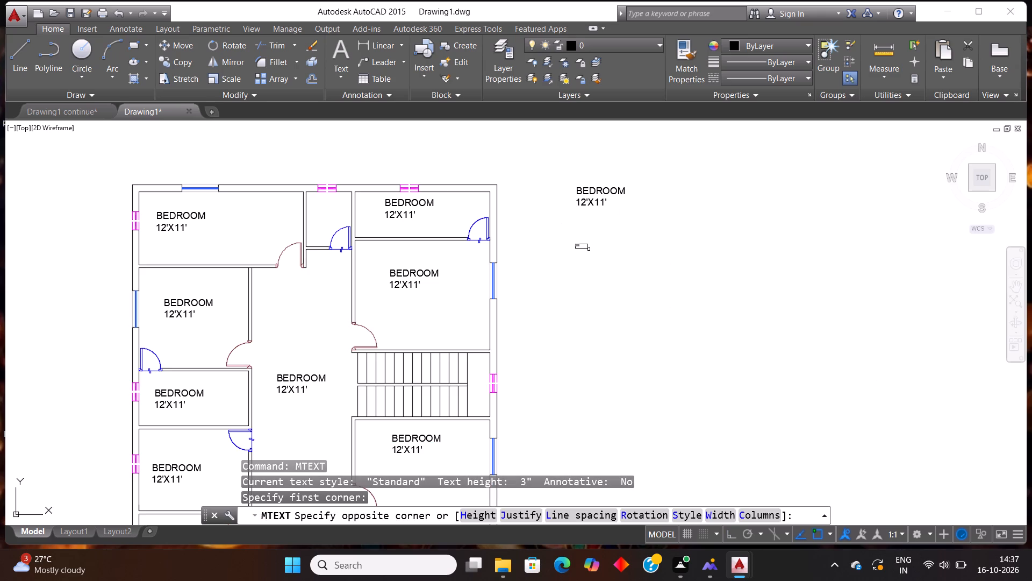
left_click(653, 259)
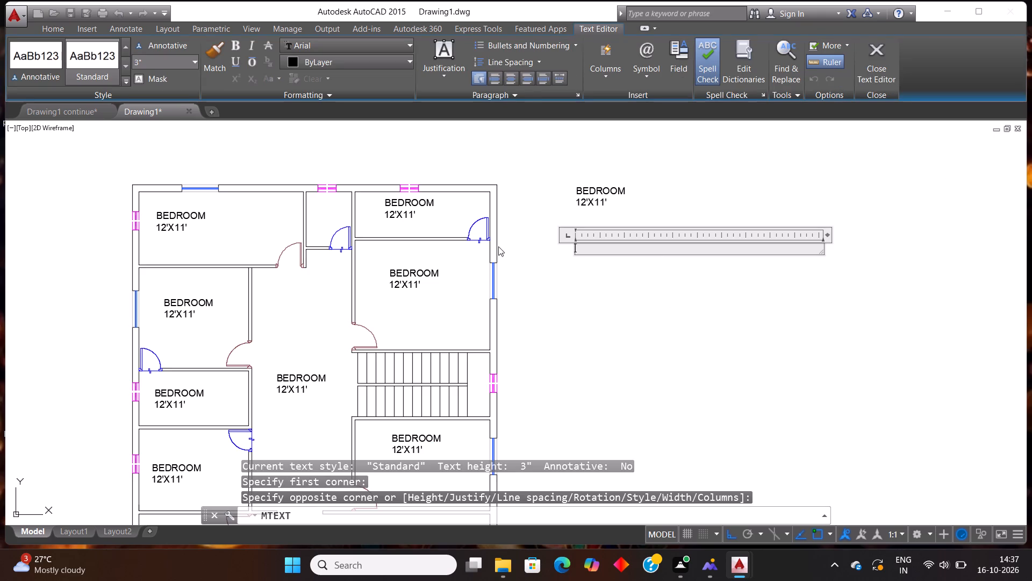
left_click(166, 60)
type("6\"")
key("Return")
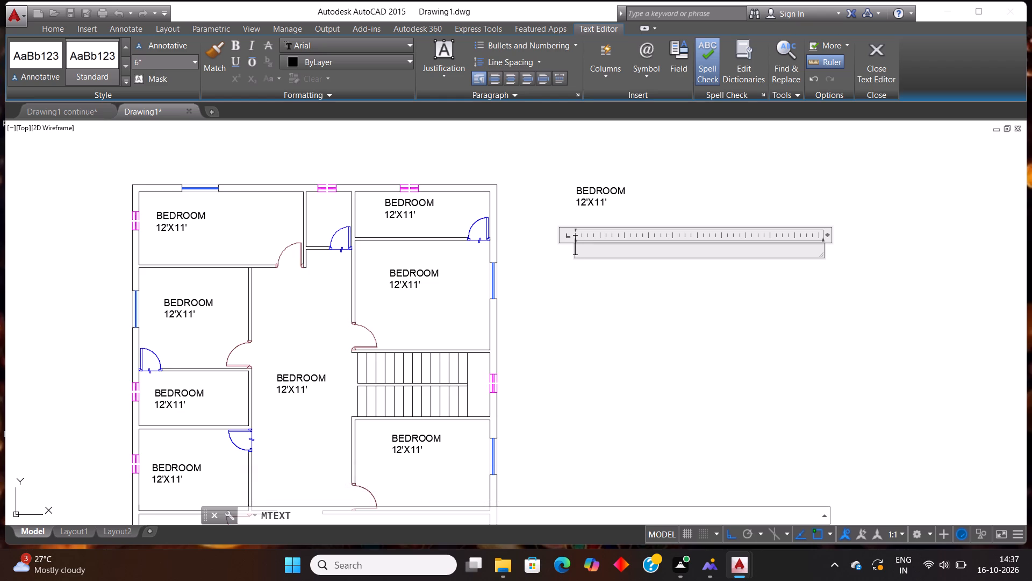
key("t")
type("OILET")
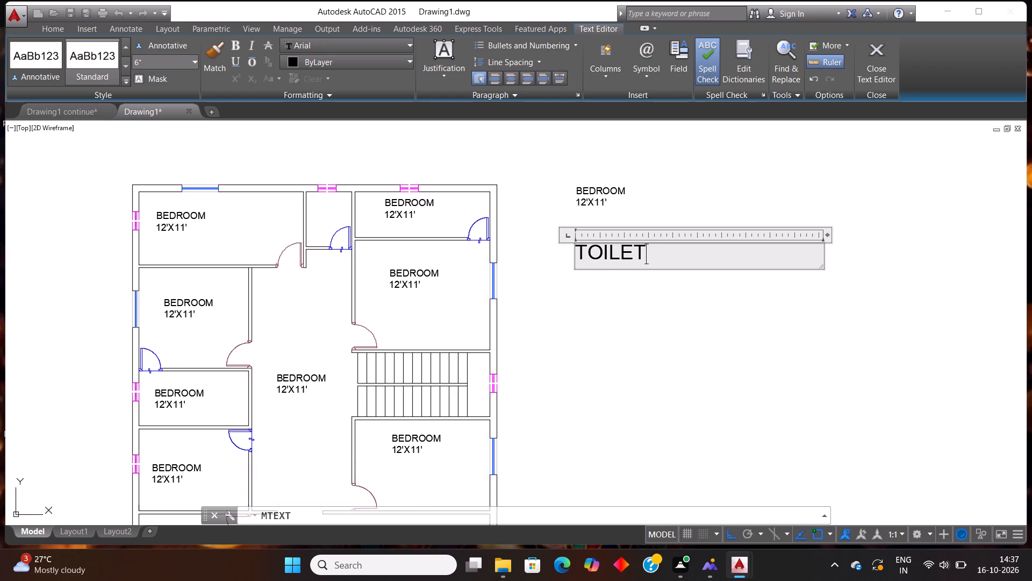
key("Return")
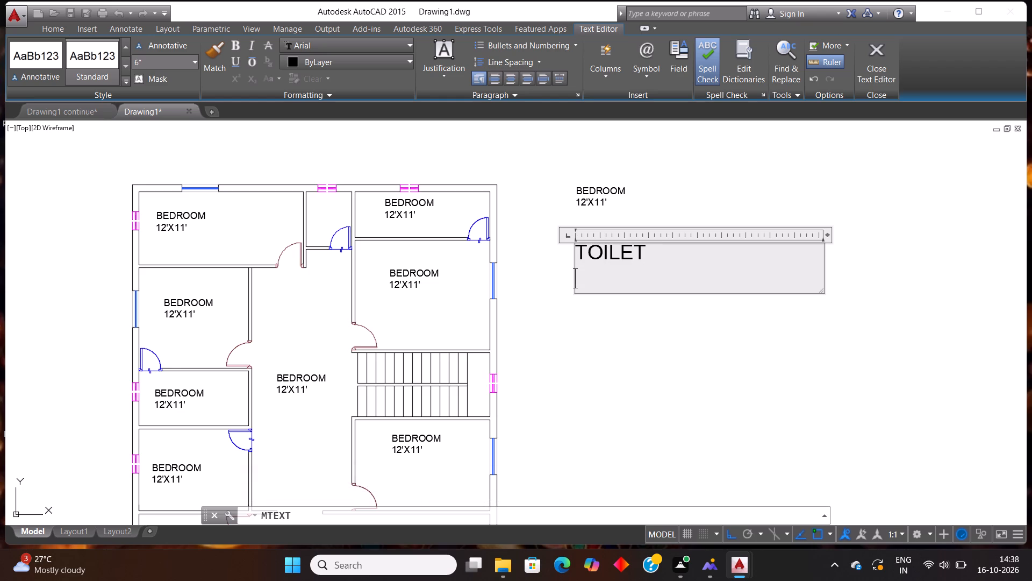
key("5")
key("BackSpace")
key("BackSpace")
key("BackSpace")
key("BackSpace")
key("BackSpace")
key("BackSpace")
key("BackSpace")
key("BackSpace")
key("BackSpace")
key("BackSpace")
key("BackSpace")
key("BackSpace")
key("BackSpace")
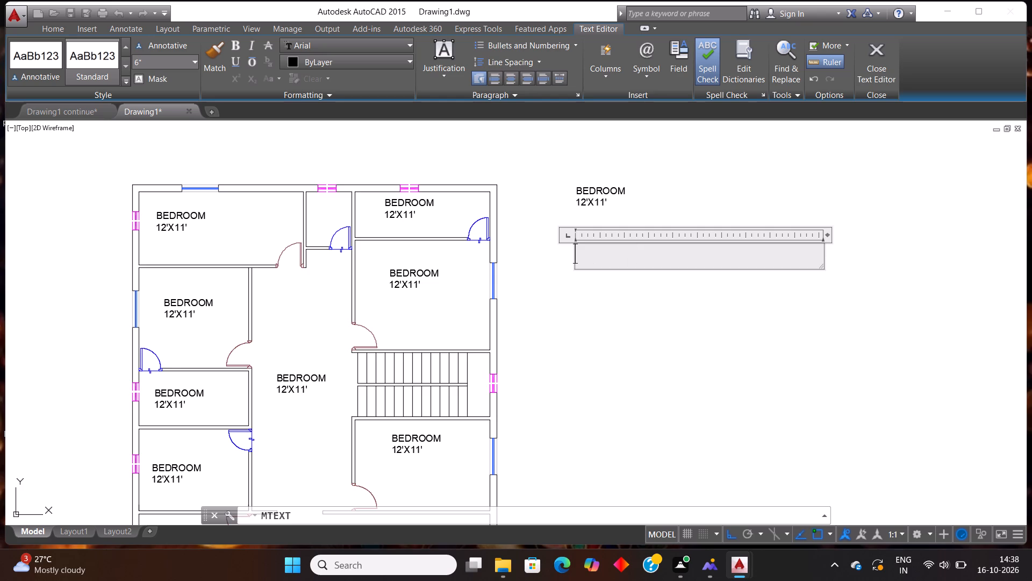
Write the label UTILITY with 5'X6' on the second line and finish the text.
type("UTILITY")
key("Return")
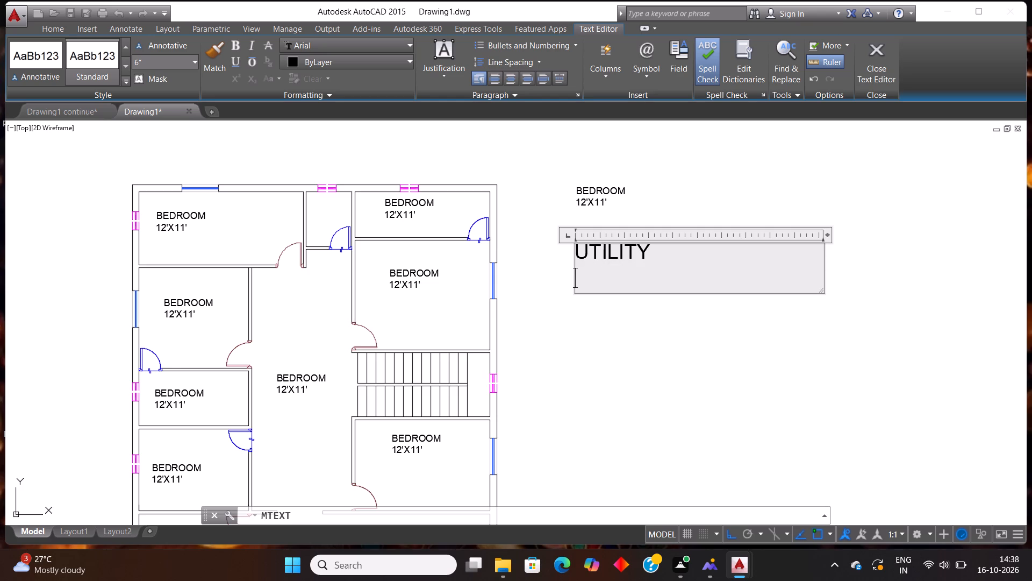
type("5'")
type("X6'")
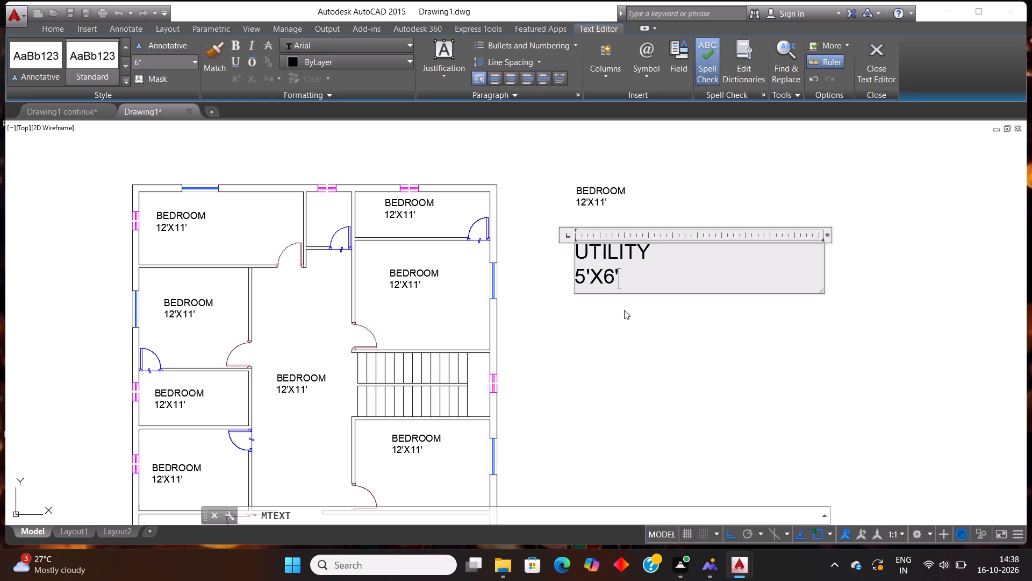
left_click(564, 308)
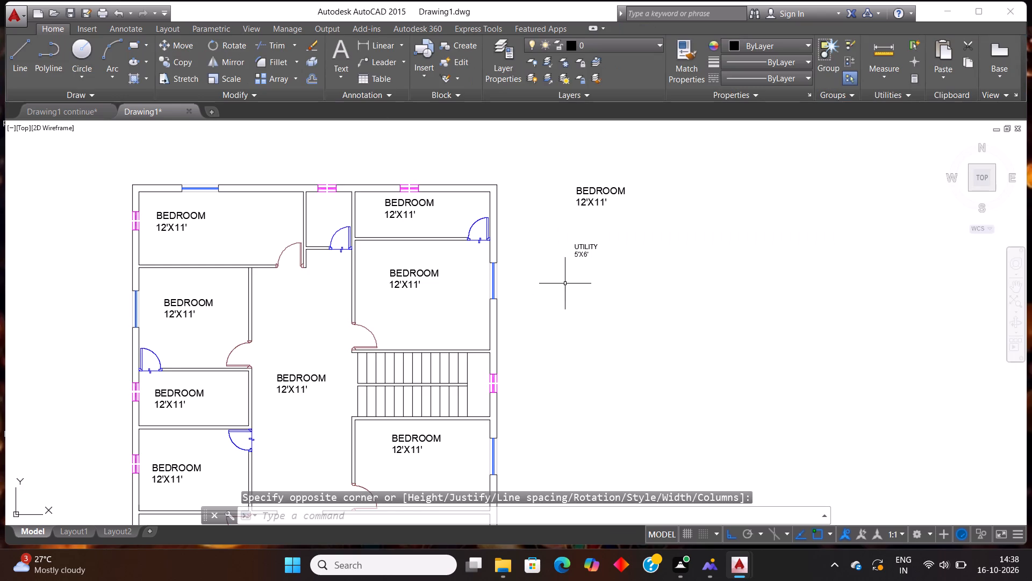
Paste a copy of the UTILITY 5'X6' label into the small unlabelled room along the plan's upper wall.
left_click(632, 280)
left_click(582, 231)
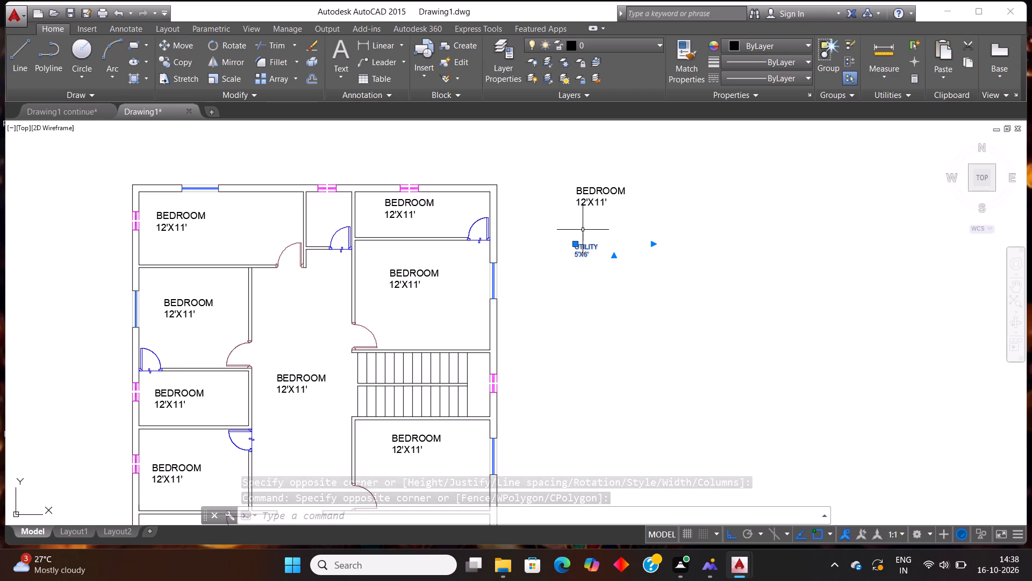
key("ctrl+c")
key("ctrl+v")
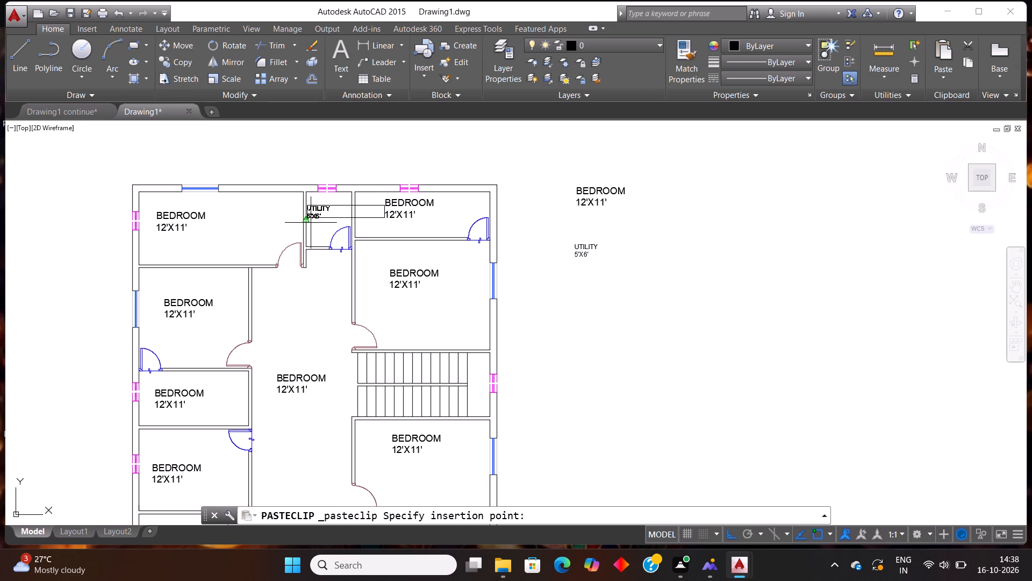
left_click(313, 218)
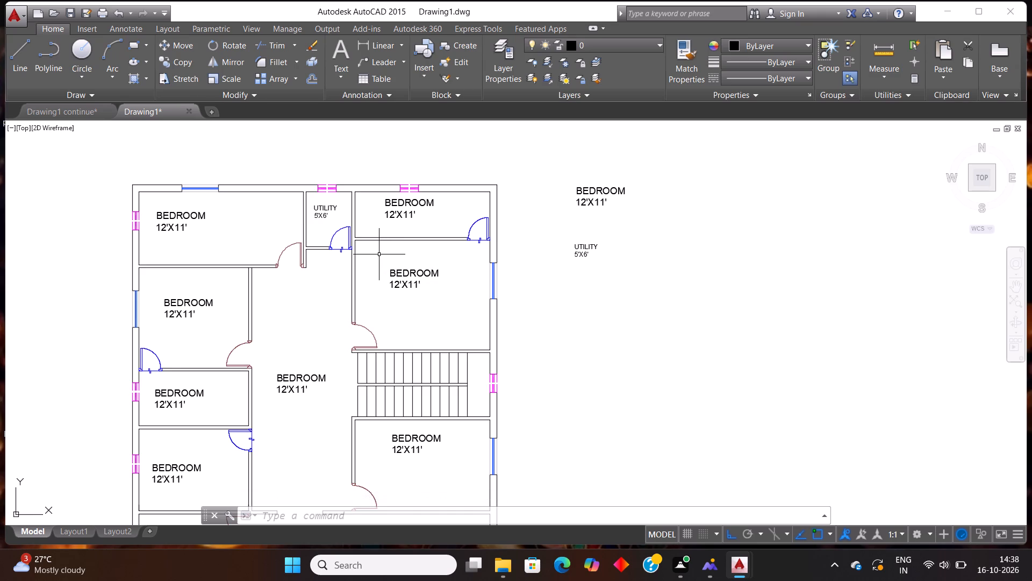
Delete the spare BEDROOM and UTILITY labels lying outside the floor plan.
scroll(379, 254, "down", 1)
scroll(311, 203, "up", 2)
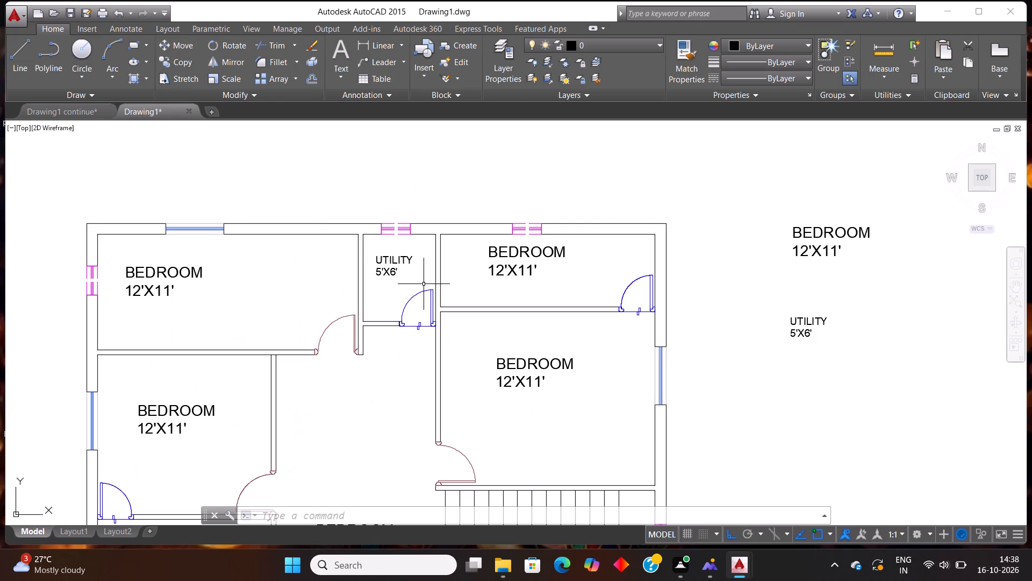
scroll(415, 284, "down", 1)
scroll(506, 313, "down", 1)
left_click(666, 357)
left_click(570, 235)
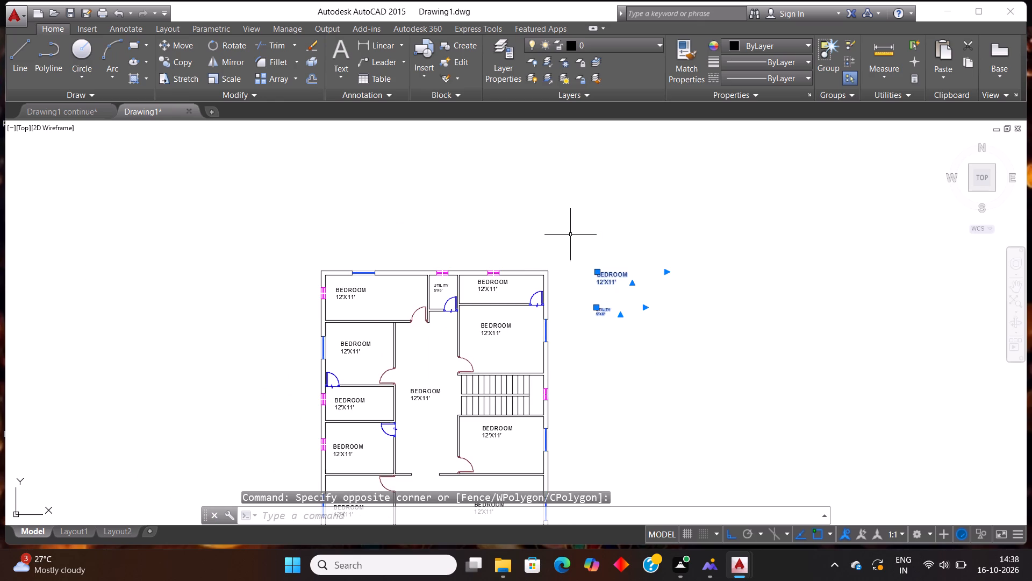
key("Delete")
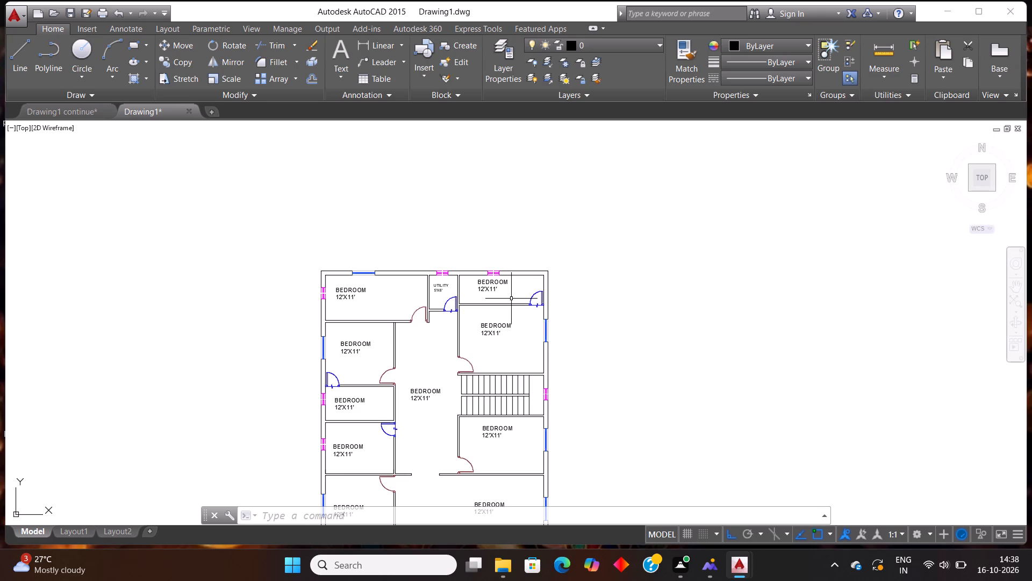
Rewrite the BEDROOM label in the plan's upper-left corner room as KITCHEN with 18'X8' on the second line.
scroll(349, 306, "down", 1)
scroll(334, 306, "up", 2)
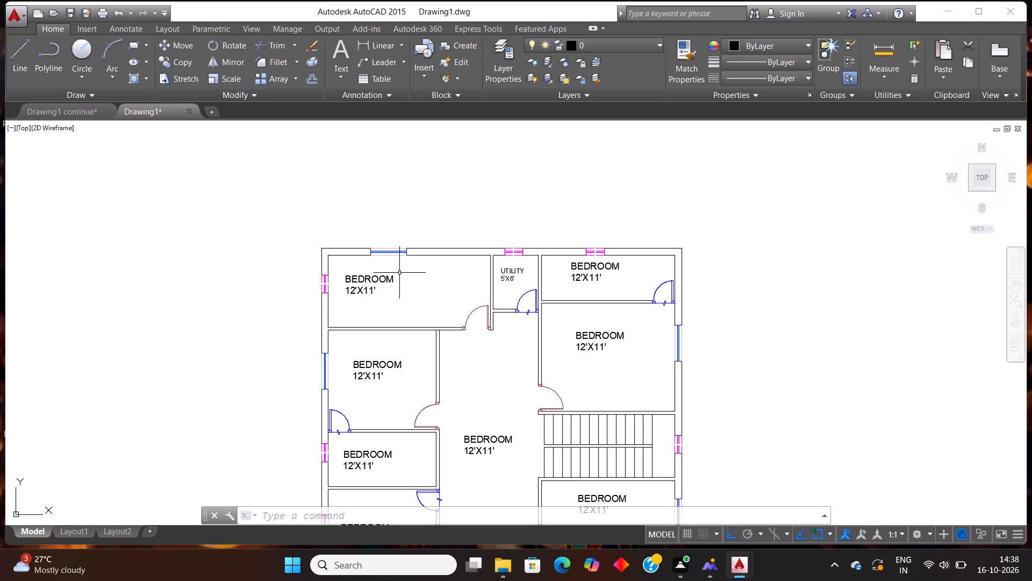
scroll(399, 272, "up", 1)
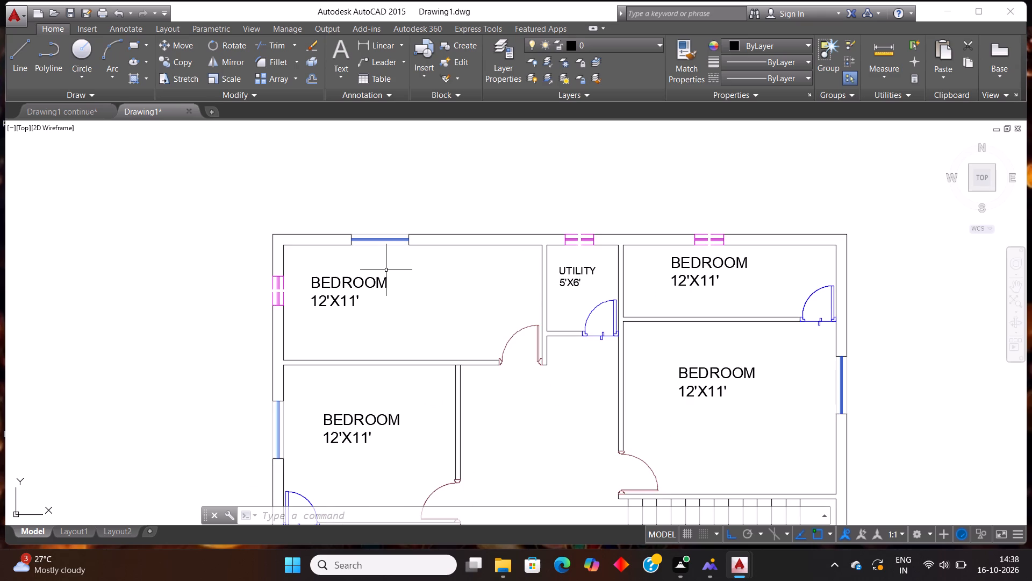
scroll(369, 295, "up", 1)
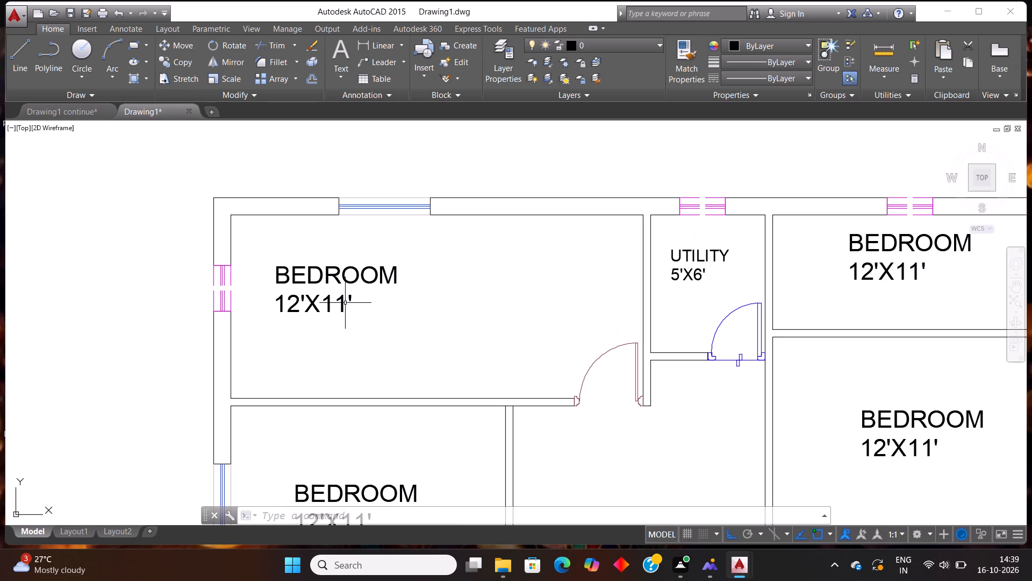
scroll(346, 303, "down", 3)
scroll(380, 349, "down", 2)
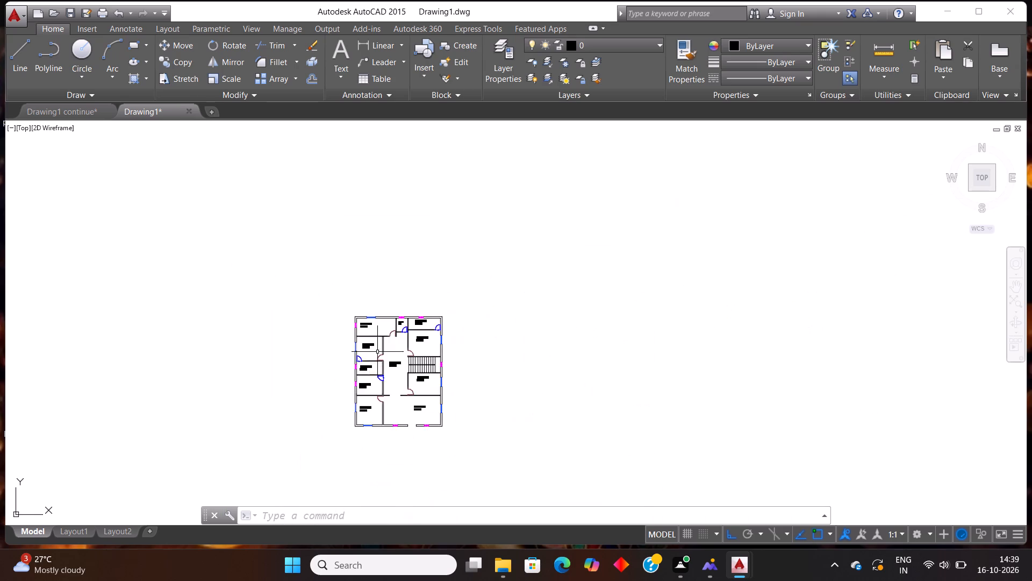
scroll(364, 377, "up", 2)
scroll(368, 250, "up", 1)
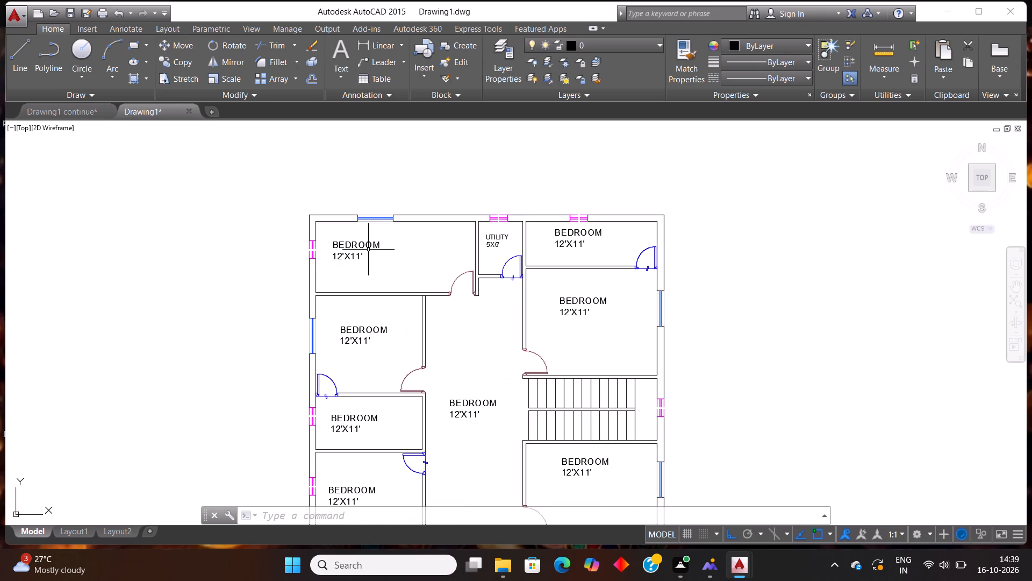
scroll(368, 250, "up", 1)
scroll(368, 250, "down", 2)
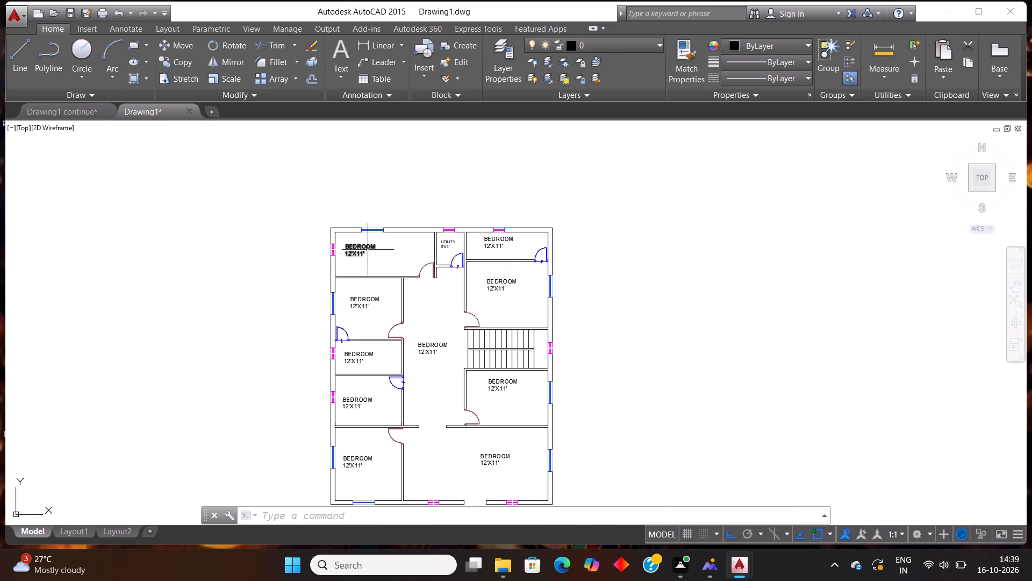
scroll(438, 277, "up", 1)
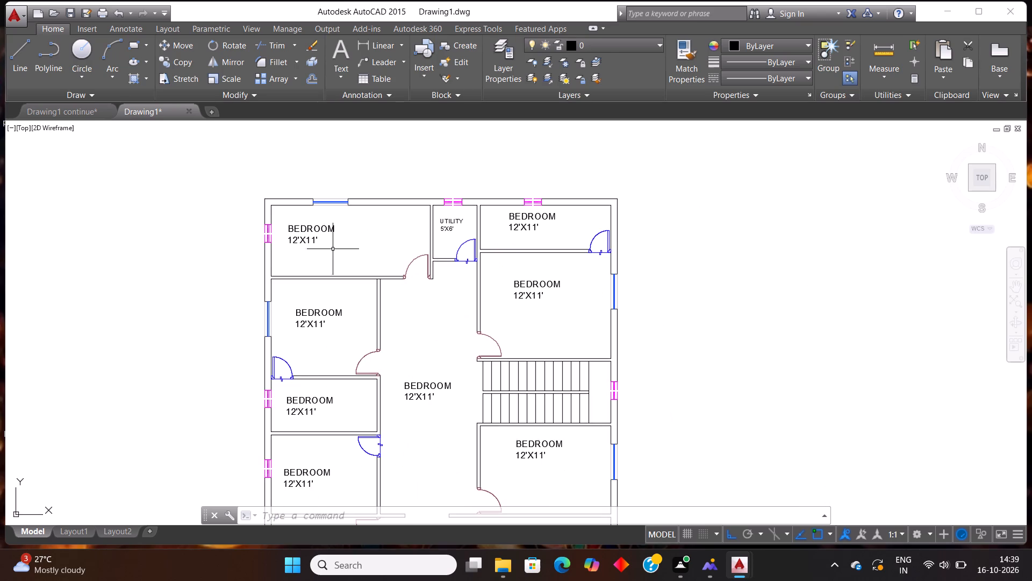
scroll(291, 237, "up", 2)
left_click(346, 246)
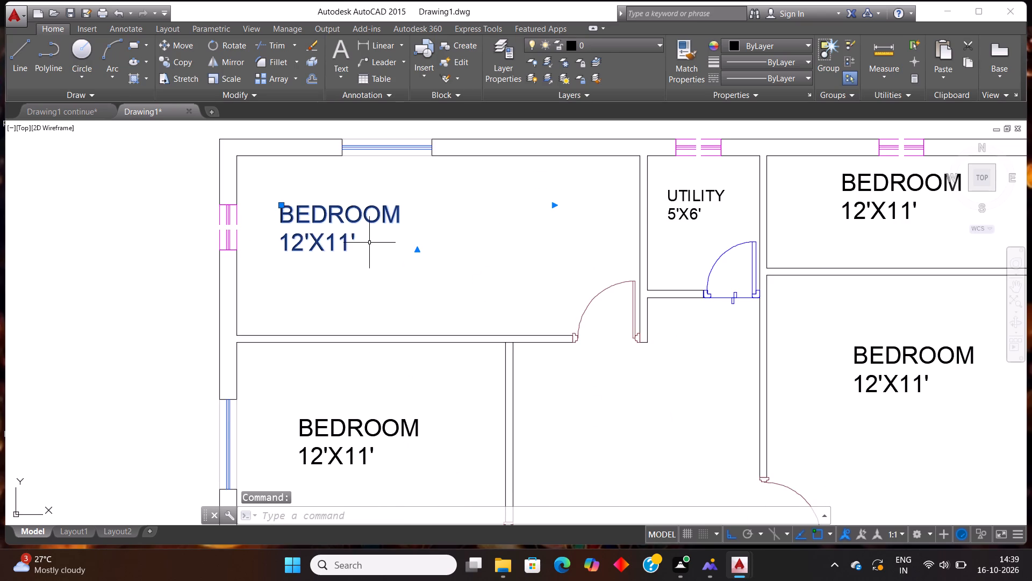
double_click(345, 243)
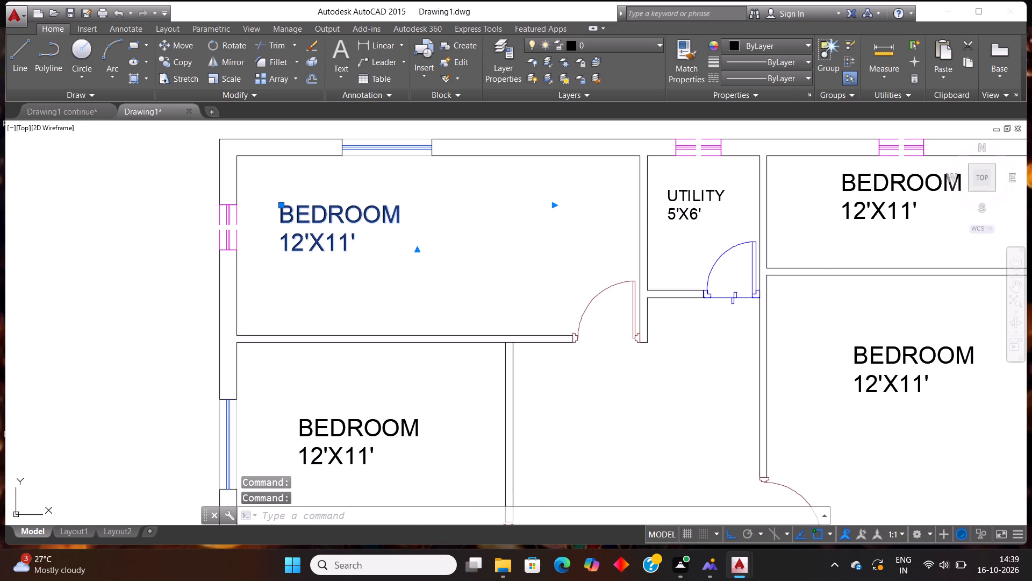
left_click(362, 243)
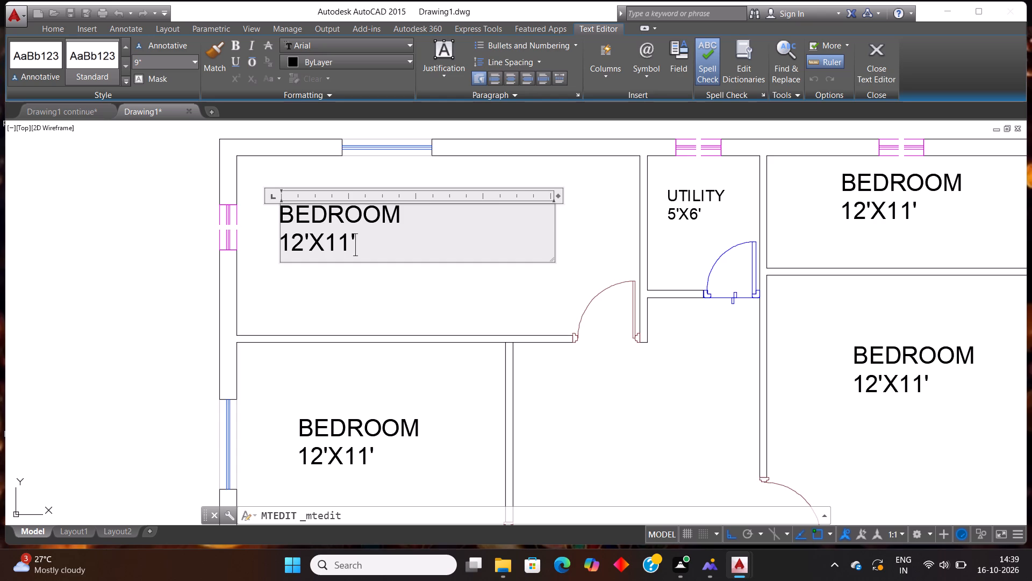
key("BackSpace")
key("BackSpace")
key("BackSpace")
key("BackSpace")
key("BackSpace")
key("BackSpace")
key("BackSpace")
key("BackSpace")
key("BackSpace")
key("BackSpace")
key("BackSpace")
key("BackSpace")
key("BackSpace")
key("BackSpace")
key("BackSpace")
key("BackSpace")
key("BackSpace")
key("BackSpace")
key("BackSpace")
key("BackSpace")
type("KITCHEN")
key("Return")
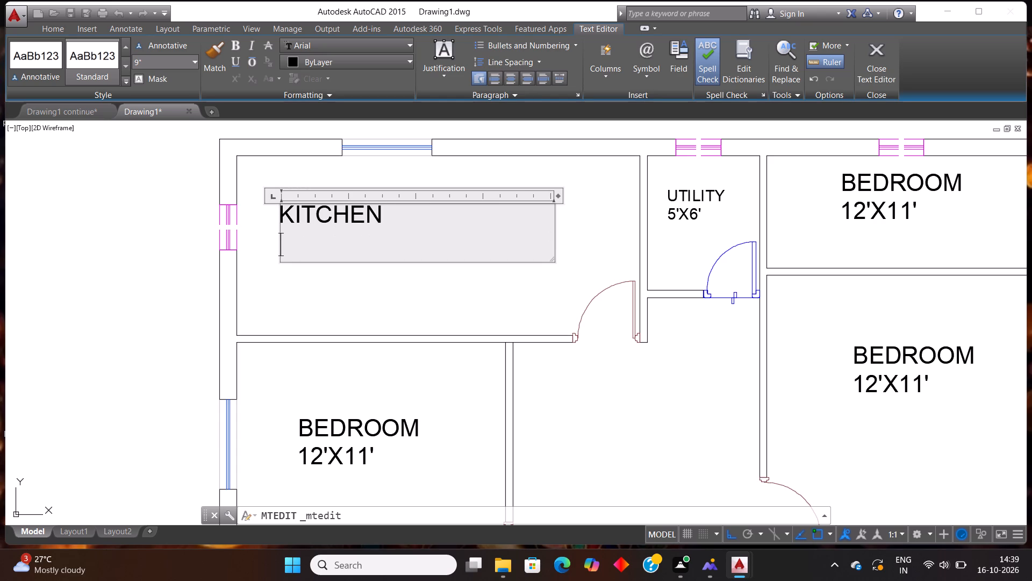
type("18'")
key("x")
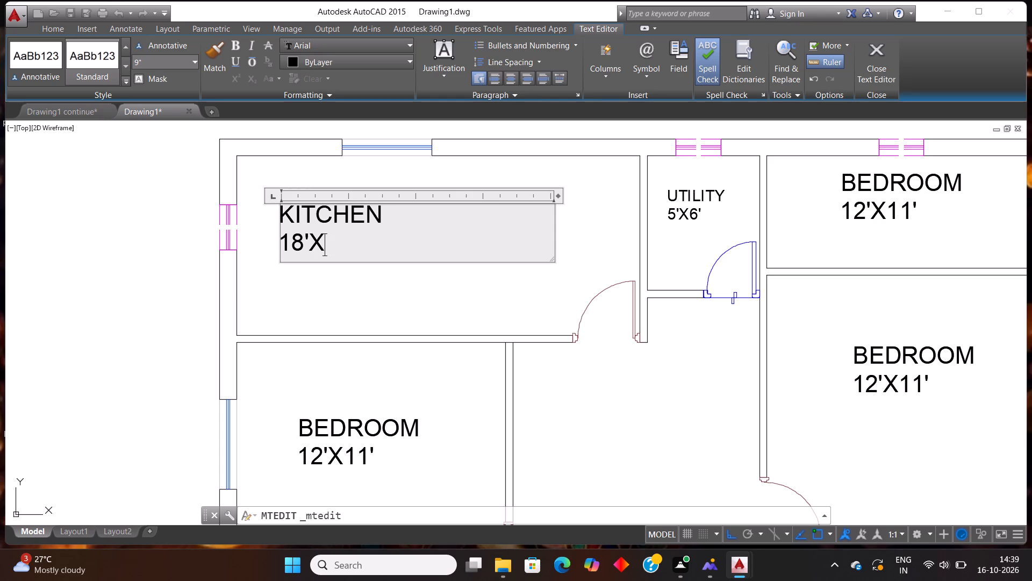
type("8'")
left_click(349, 280)
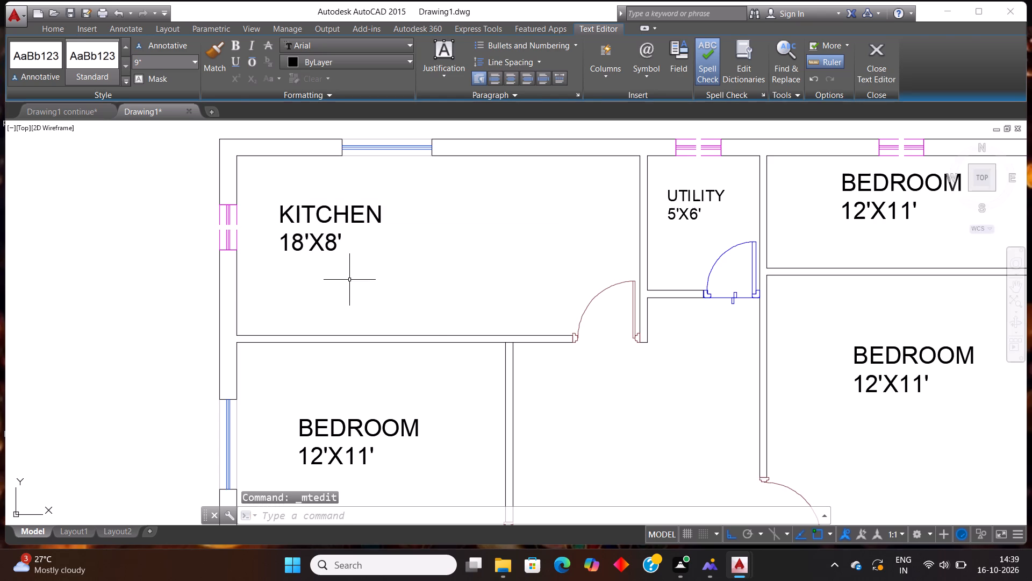
Rewrite the BEDROOM label in the narrow upper-right corner room as BATHROOM with 14'X5' on the second line.
scroll(326, 299, "down", 2)
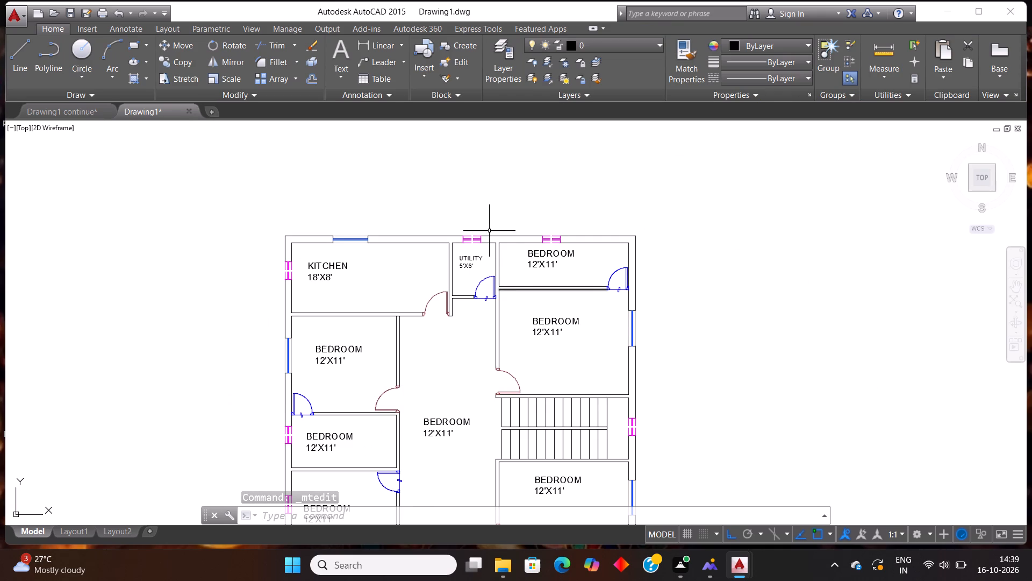
scroll(577, 258, "up", 1)
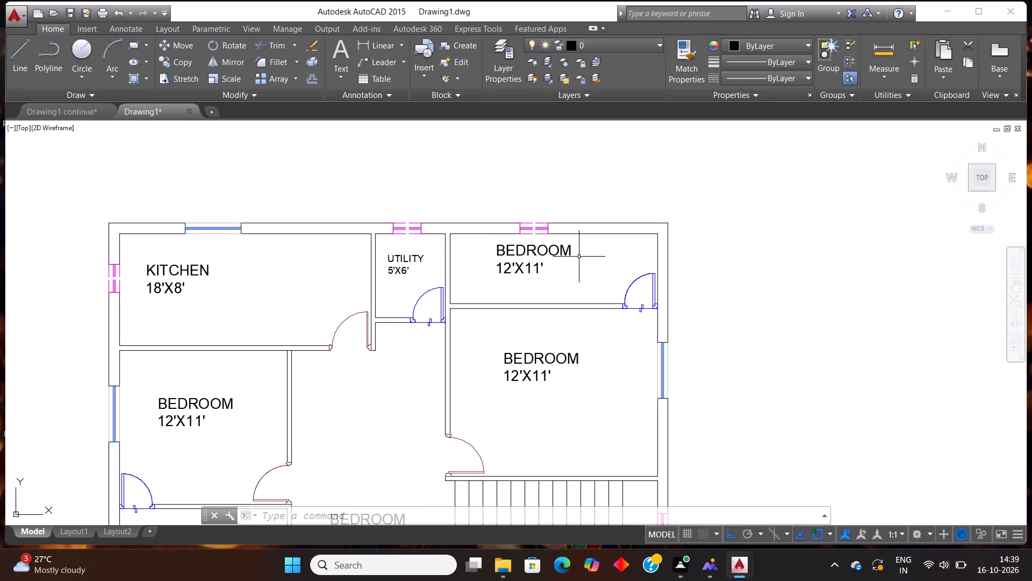
scroll(579, 257, "up", 2)
double_click(467, 288)
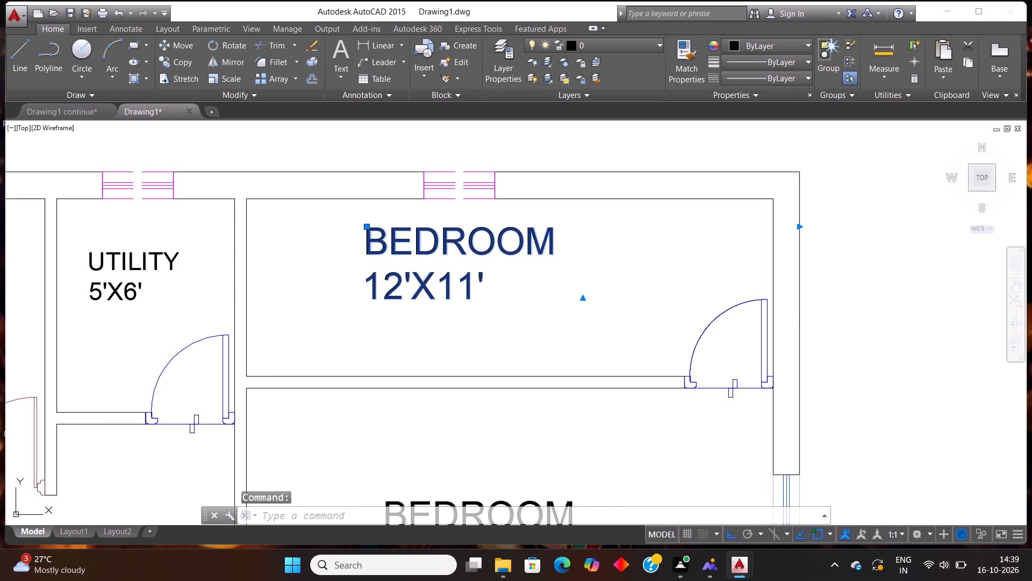
left_click(493, 274)
key("BackSpace")
key("BackSpace")
key("BackSpace")
key("BackSpace")
key("BackSpace")
key("BackSpace")
key("BackSpace")
key("BackSpace")
key("BackSpace")
key("BackSpace")
key("BackSpace")
key("BackSpace")
key("BackSpace")
key("BackSpace")
key("BackSpace")
key("BackSpace")
key("BackSpace")
key("BackSpace")
key("BackSpace")
key("BackSpace")
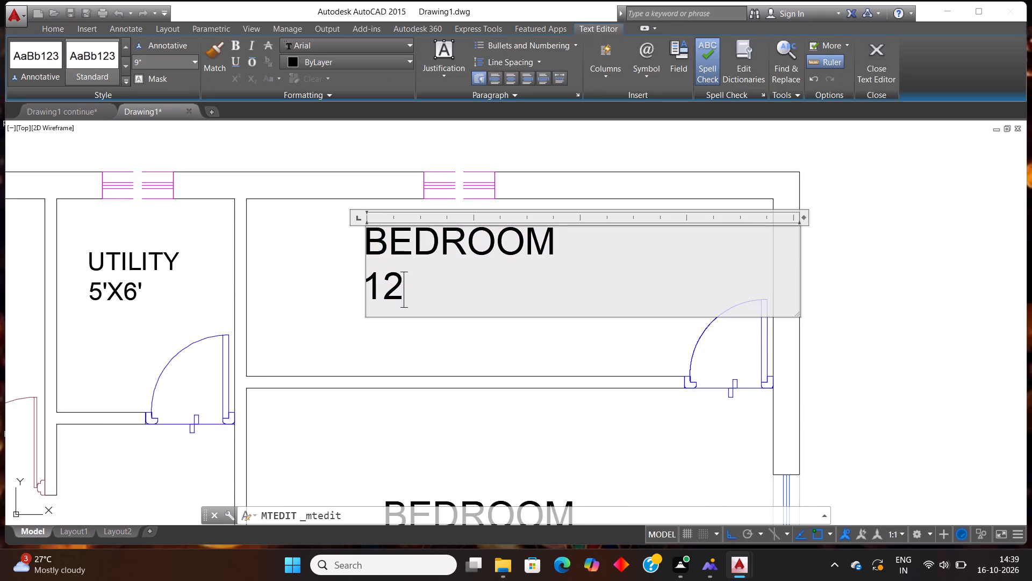
type("BATHROOM")
key("Return")
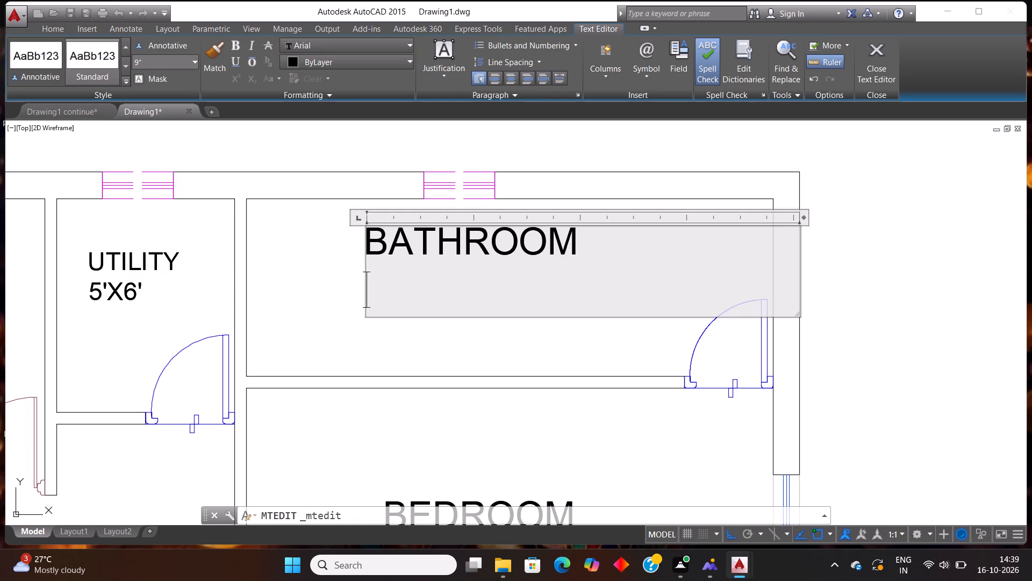
type("14'")
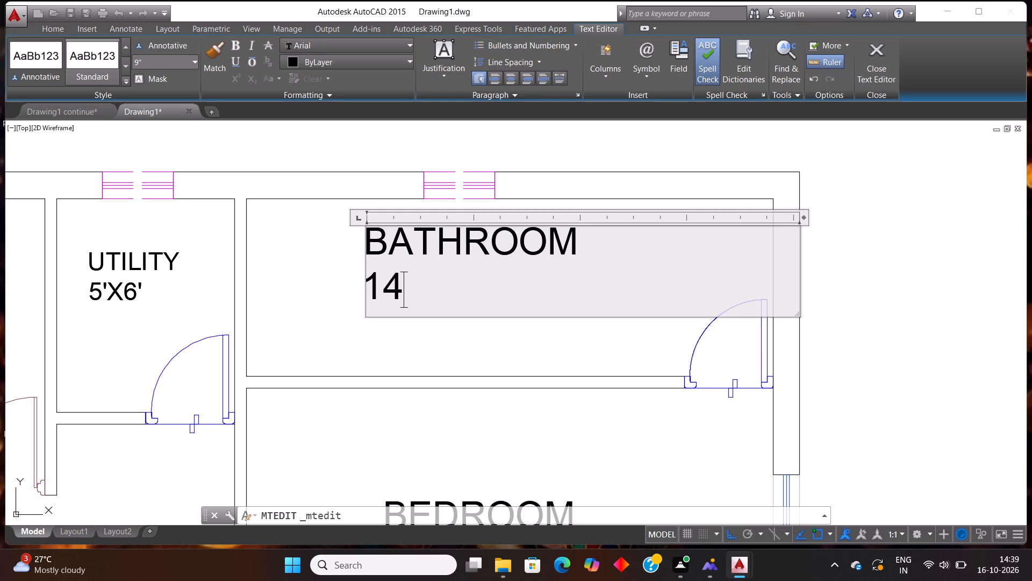
type("X5'")
left_click(436, 406)
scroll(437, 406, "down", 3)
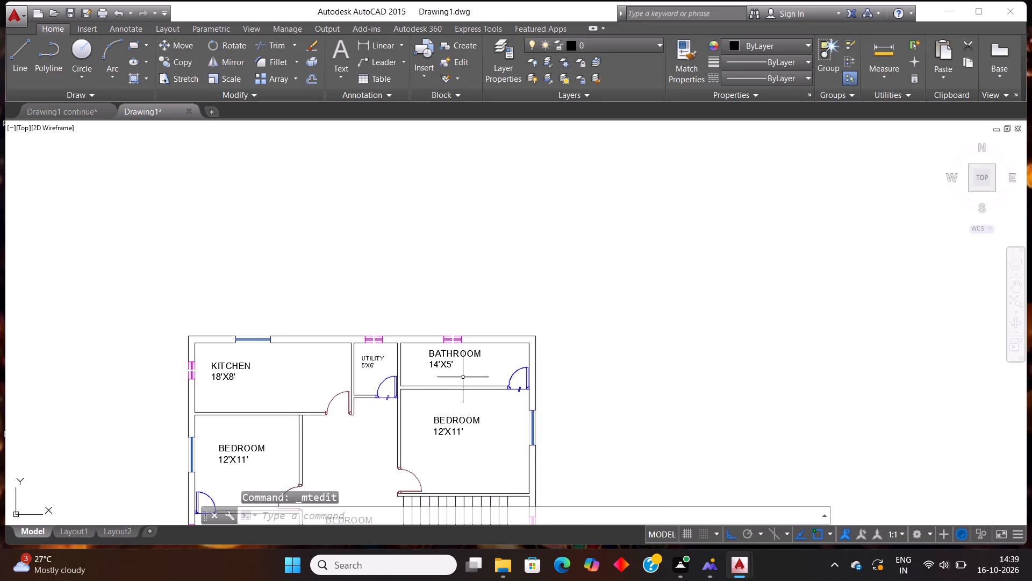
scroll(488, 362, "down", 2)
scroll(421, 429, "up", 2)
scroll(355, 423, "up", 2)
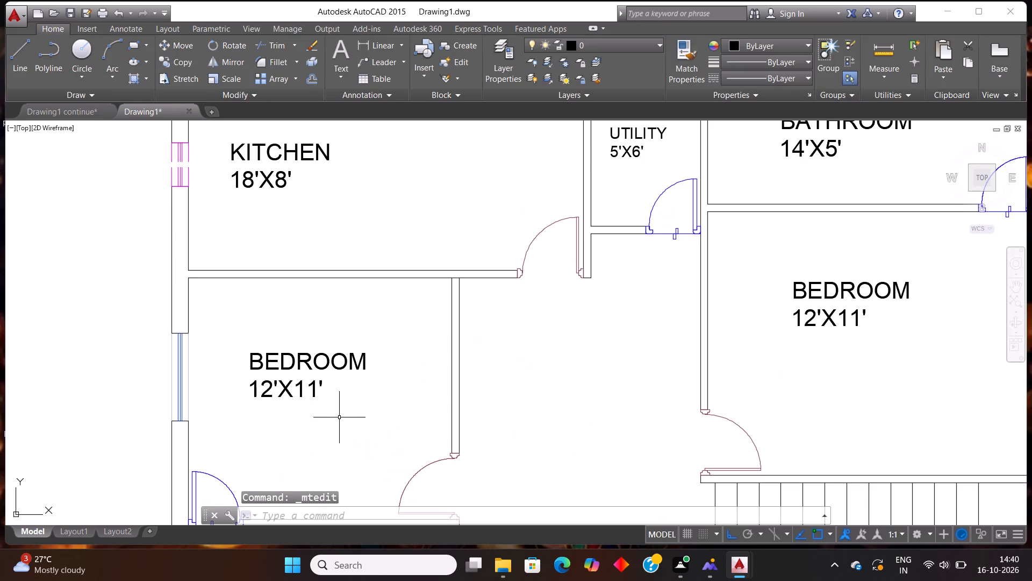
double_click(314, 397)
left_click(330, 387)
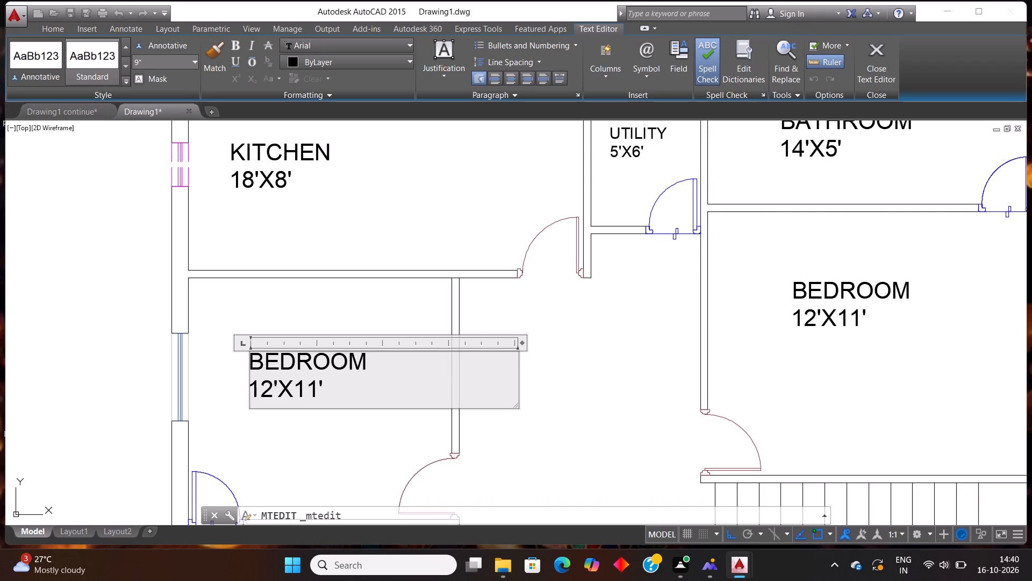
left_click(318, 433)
Rewrite the label in the small room directly below the left-hand bedroom under the kitchen as BATHROOM with 12'X6' on the second line.
scroll(318, 423, "down", 4)
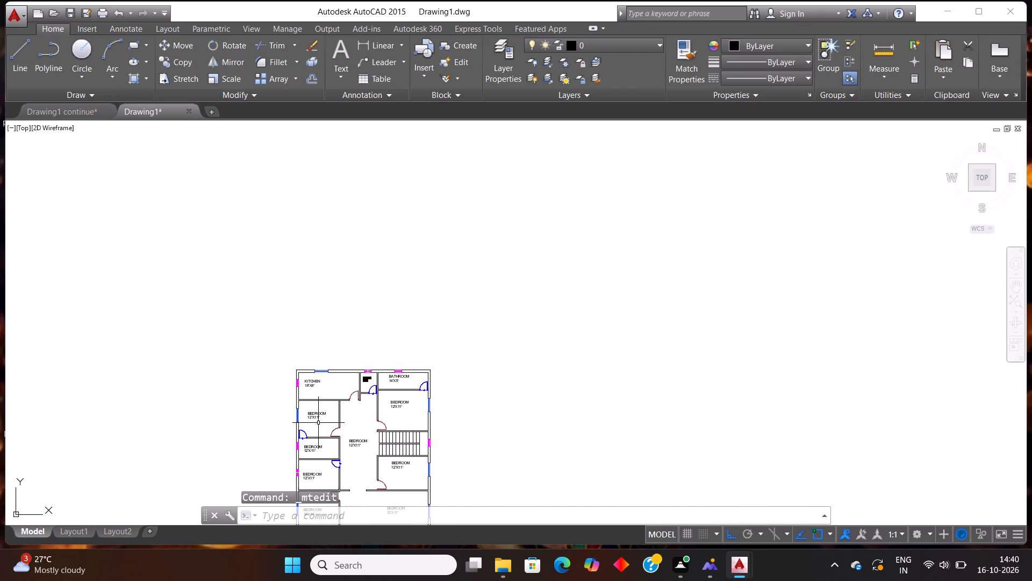
scroll(318, 423, "up", 1)
scroll(326, 408, "down", 1)
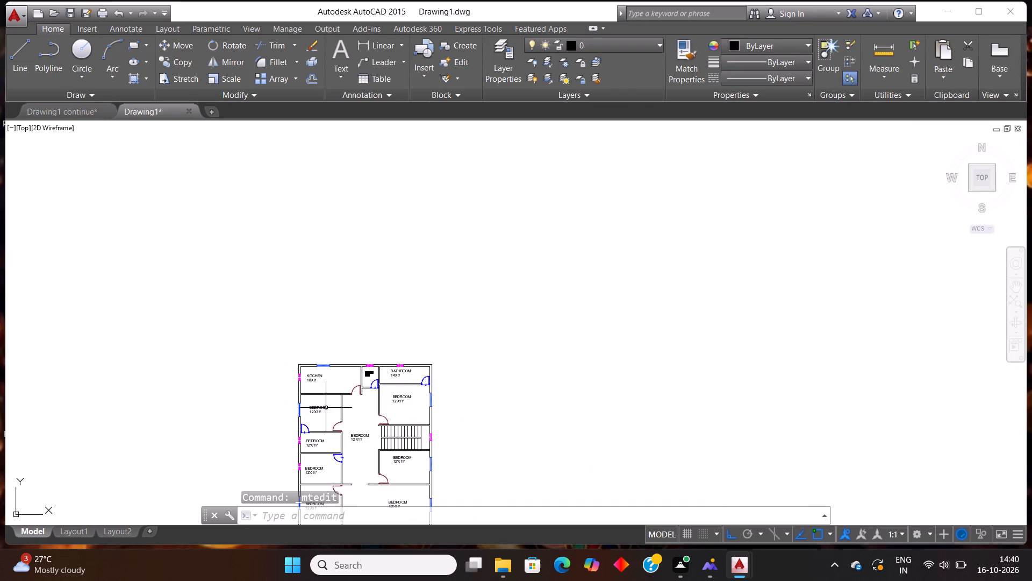
scroll(328, 437, "up", 1)
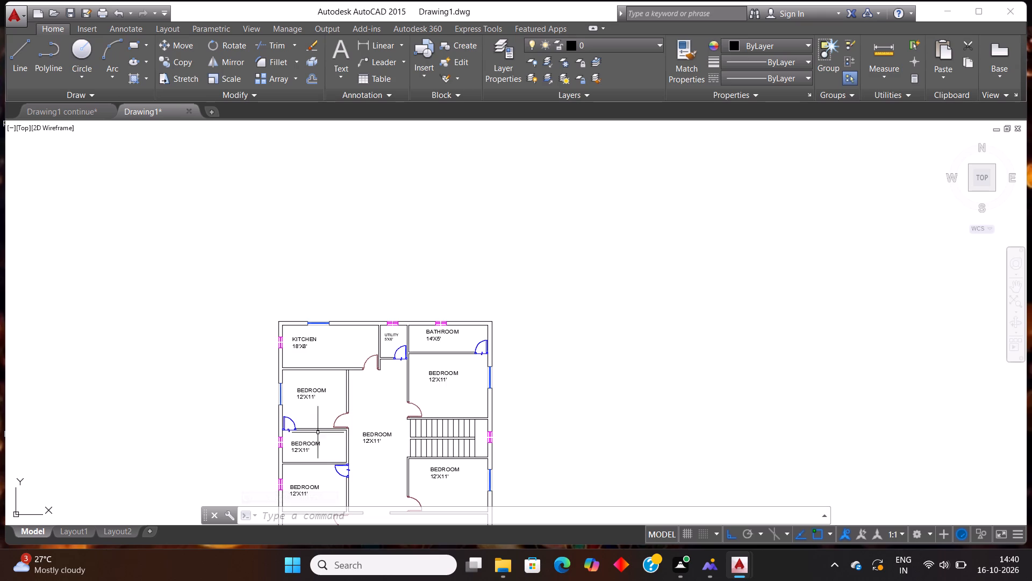
scroll(312, 445, "up", 2)
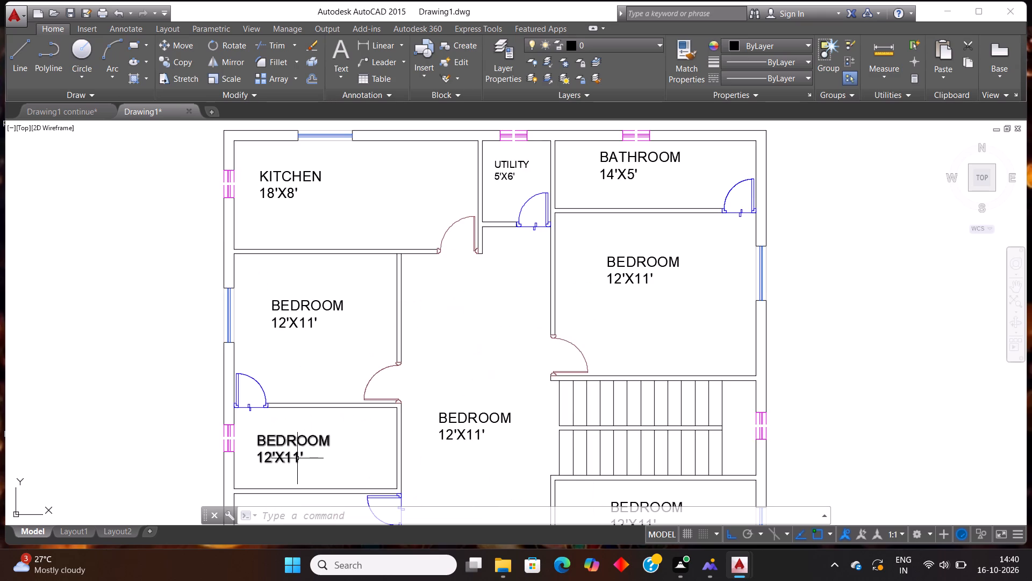
double_click(297, 458)
left_click(309, 455)
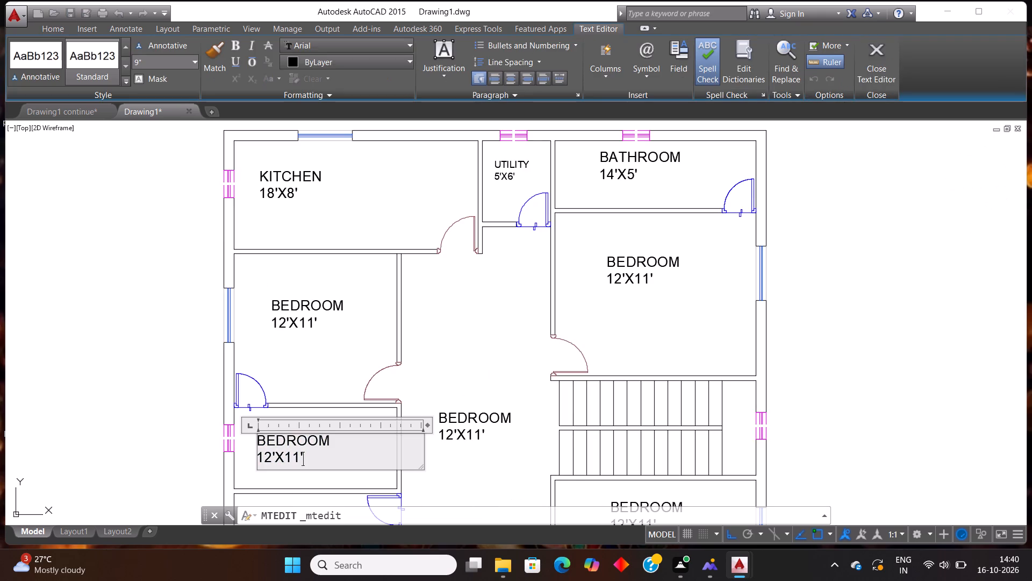
key("backslash")
key("BackSpace")
key("BackSpace")
key("BackSpace")
key("BackSpace")
key("BackSpace")
key("BackSpace")
key("BackSpace")
key("BackSpace")
key("BackSpace")
key("BackSpace")
key("BackSpace")
key("BackSpace")
key("BackSpace")
key("BackSpace")
key("BackSpace")
key("BackSpace")
key("BackSpace")
key("BackSpace")
key("BackSpace")
key("BackSpace")
key("BackSpace")
key("BackSpace")
key("BackSpace")
key("BackSpace")
key("BackSpace")
key("BackSpace")
key("BackSpace")
key("BackSpace")
key("BackSpace")
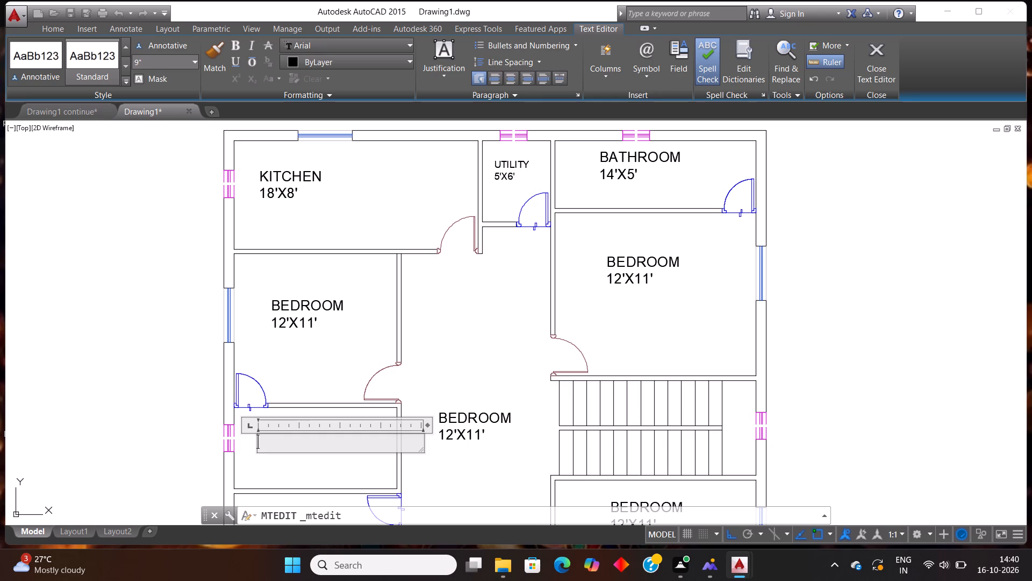
type("BATHROOM")
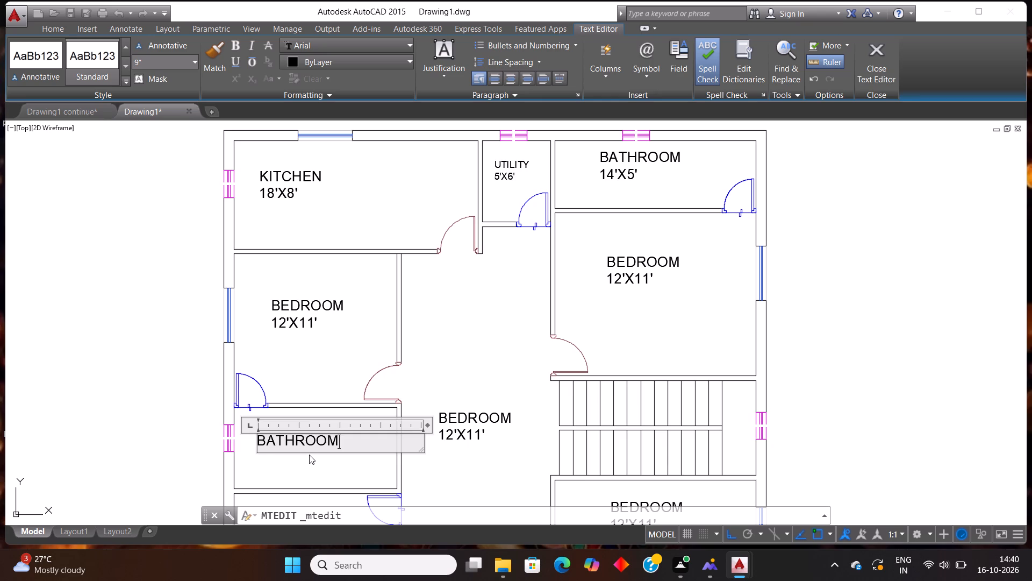
key("Return")
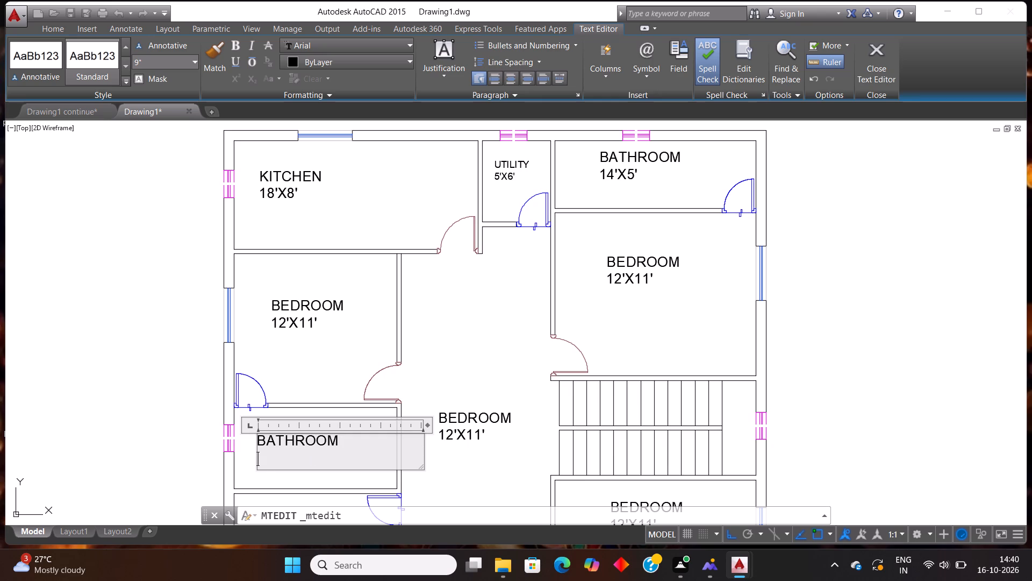
type("12'X")
type("6'")
left_click(332, 373)
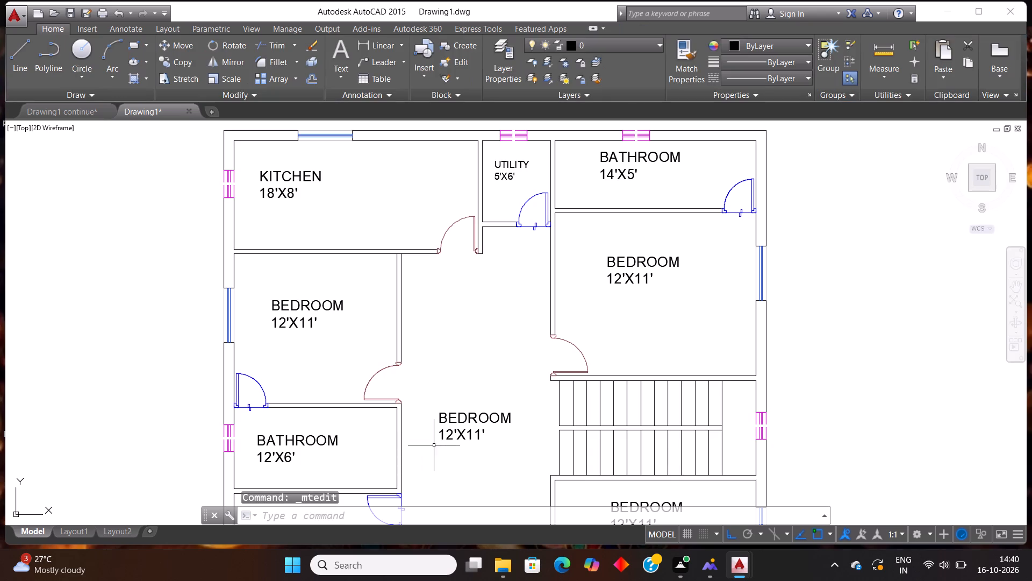
Rewrite the BEDROOM label in the central corridor beside the staircase as PASSAGE, without a size line.
scroll(456, 364, "down", 1)
scroll(474, 422, "up", 2)
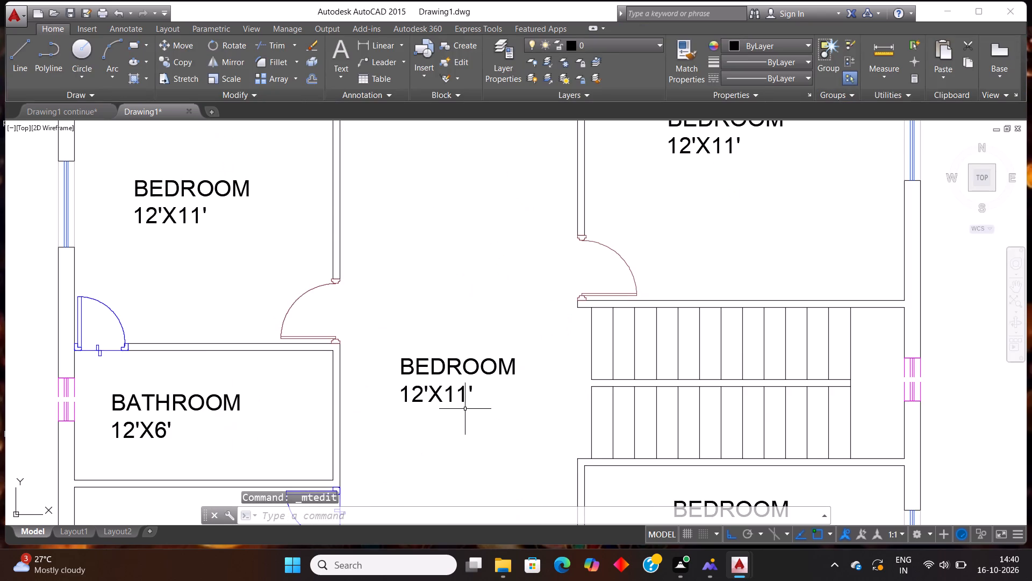
double_click(464, 400)
left_click(494, 391)
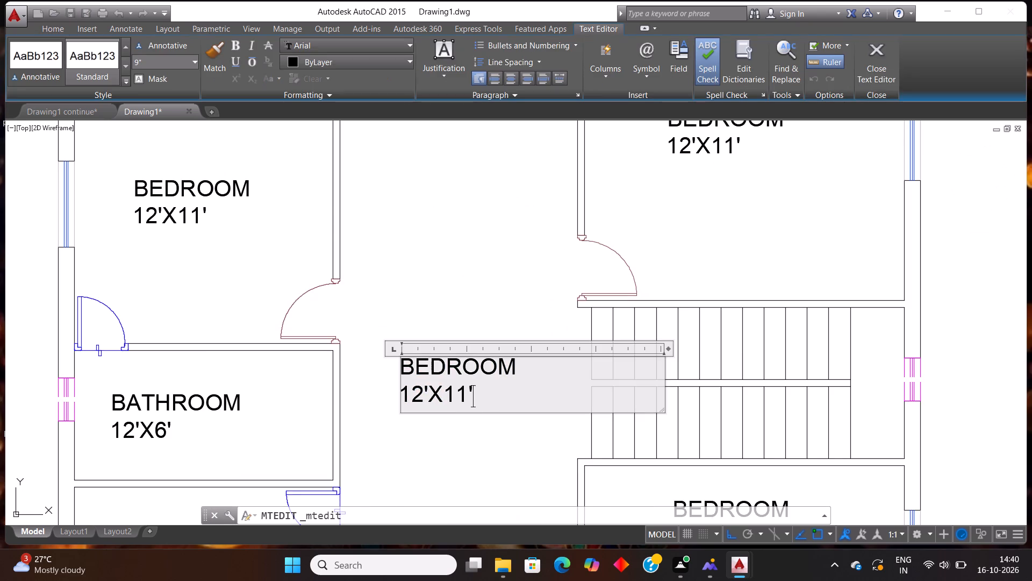
key("BackSpace")
key("BackSpace")
key("BackSpace")
key("BackSpace")
key("BackSpace")
key("BackSpace")
key("BackSpace")
key("BackSpace")
key("BackSpace")
key("BackSpace")
key("BackSpace")
key("BackSpace")
key("BackSpace")
key("BackSpace")
key("BackSpace")
key("BackSpace")
key("BackSpace")
key("BackSpace")
key("BackSpace")
key("BackSpace")
key("BackSpace")
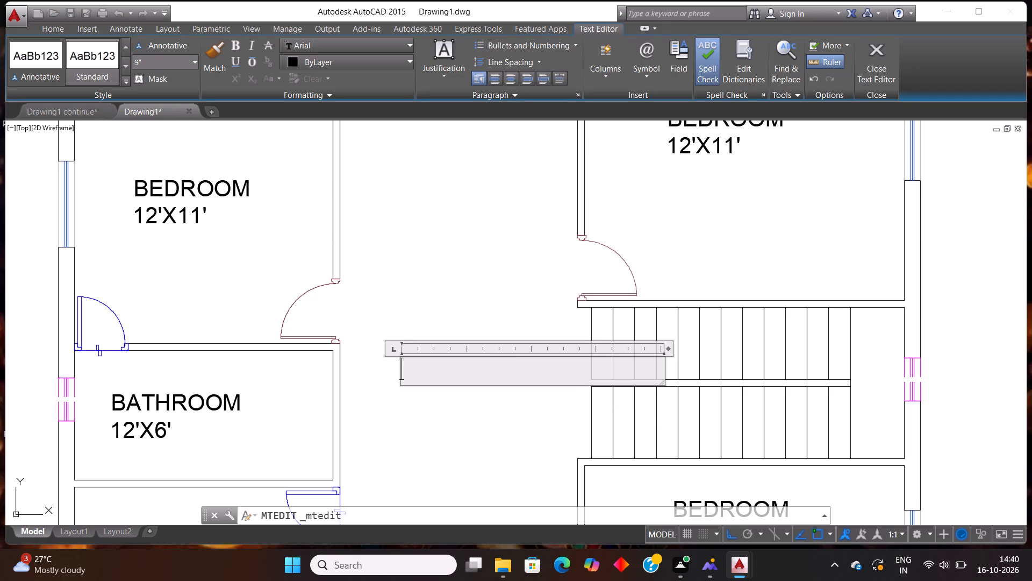
type("PASA")
key("BackSpace")
key("a")
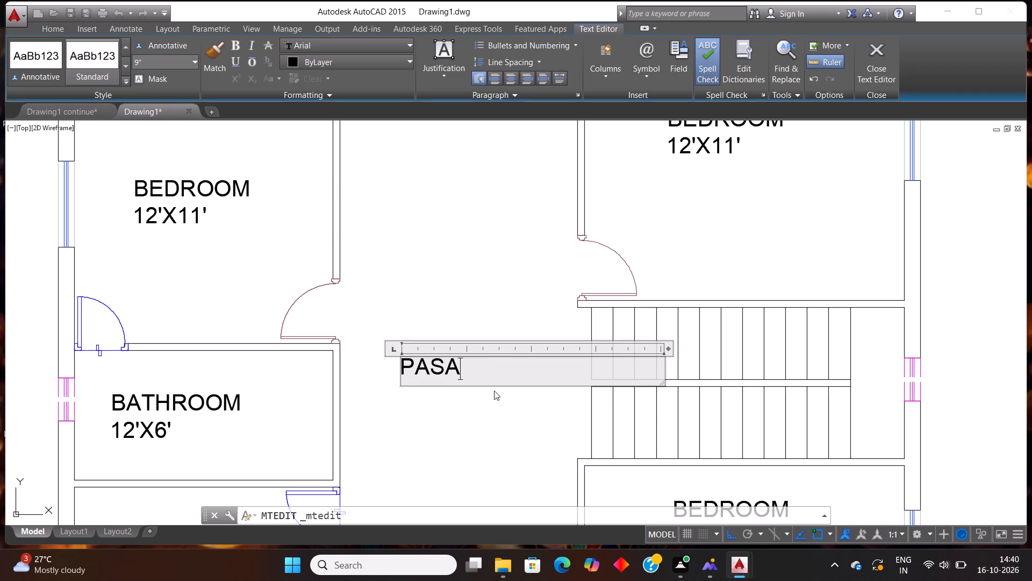
key("BackSpace")
type("SAGE")
key("space")
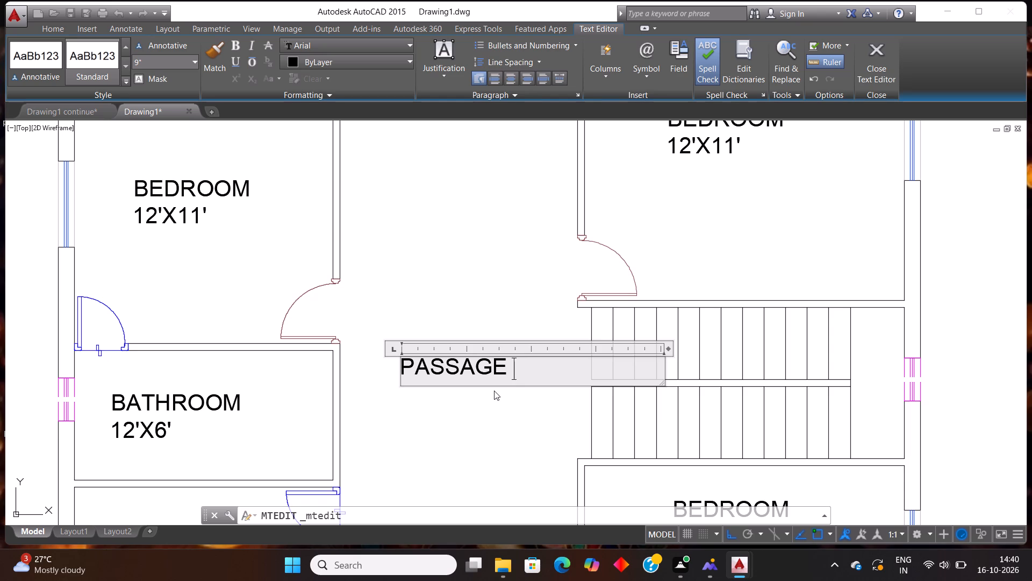
left_click(470, 297)
Change the size line of the BEDROOM label directly below the 14'X5' bathroom to 14'X12'.
scroll(444, 316, "down", 1)
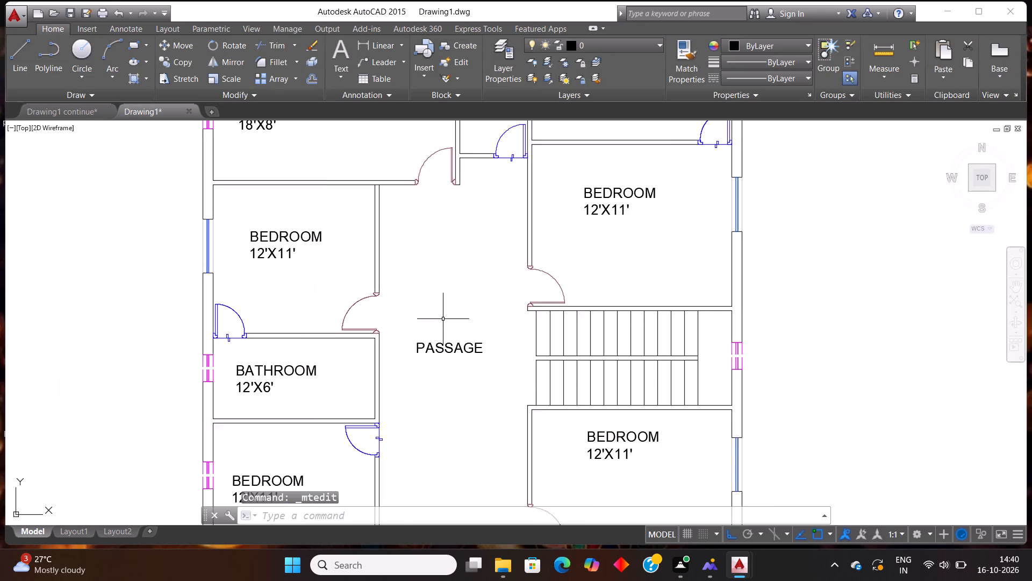
scroll(442, 322, "down", 1)
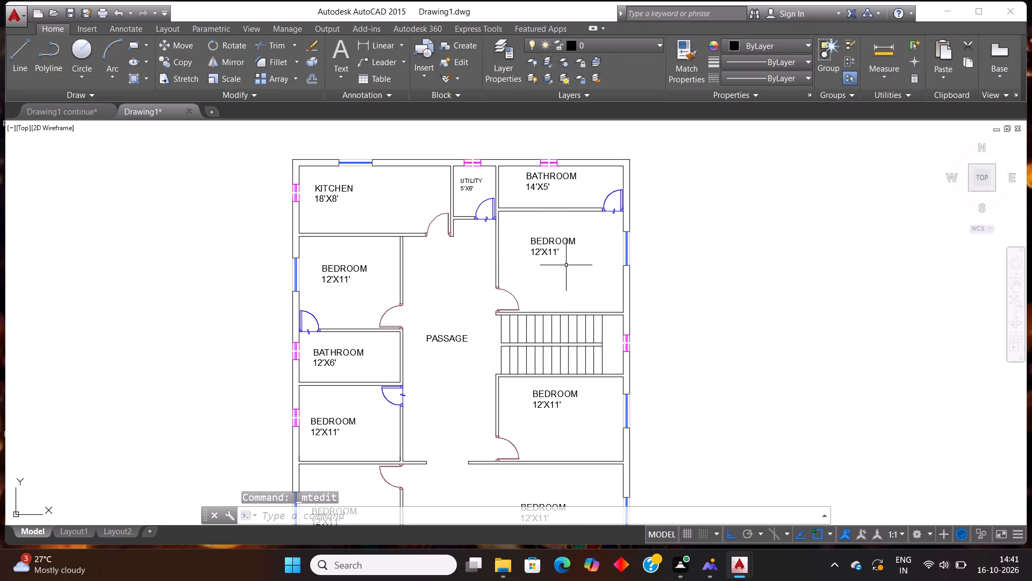
scroll(565, 265, "down", 2)
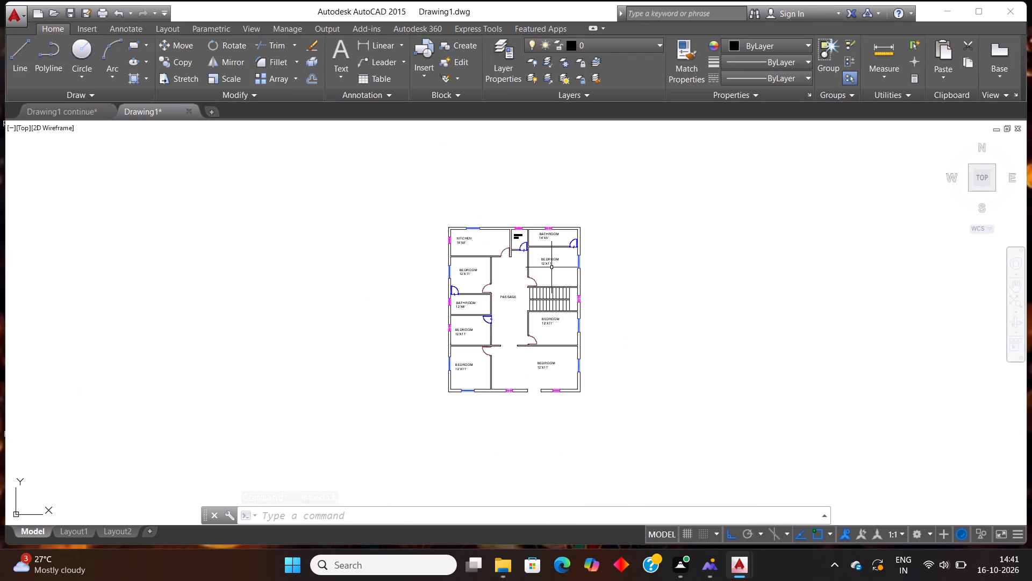
scroll(580, 245, "up", 2)
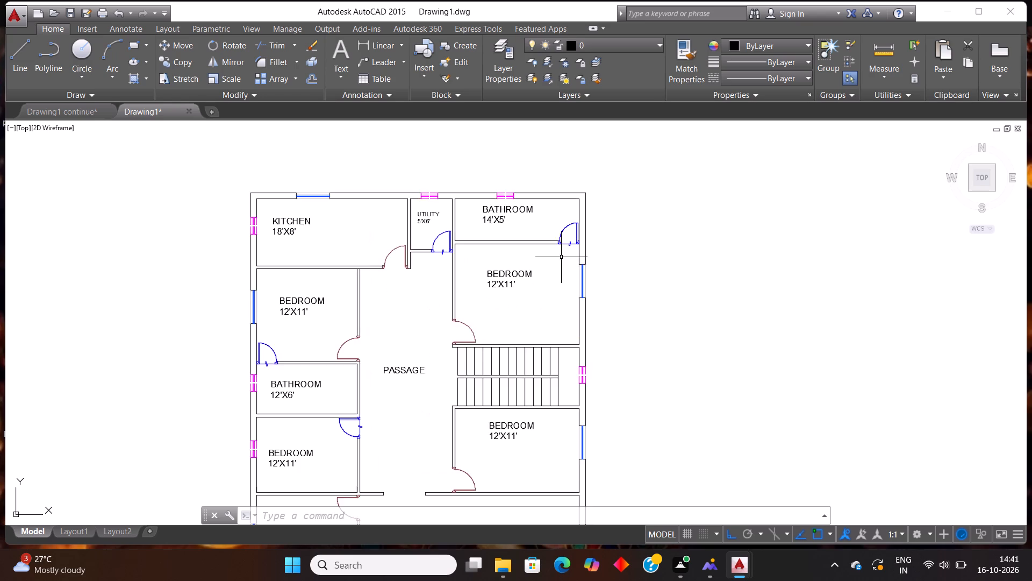
scroll(502, 272, "up", 2)
scroll(511, 357, "down", 2)
scroll(533, 338, "up", 2)
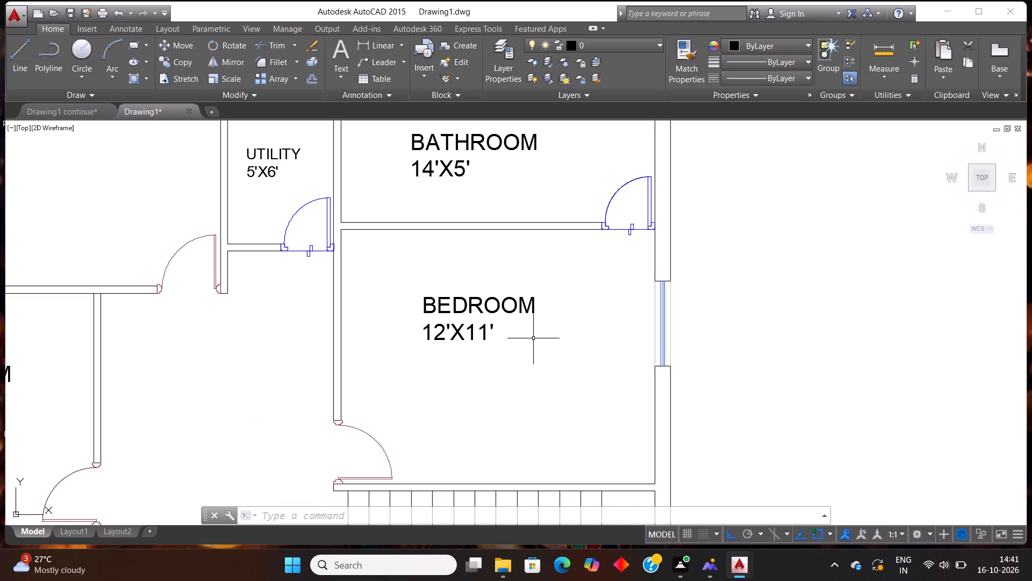
double_click(486, 341)
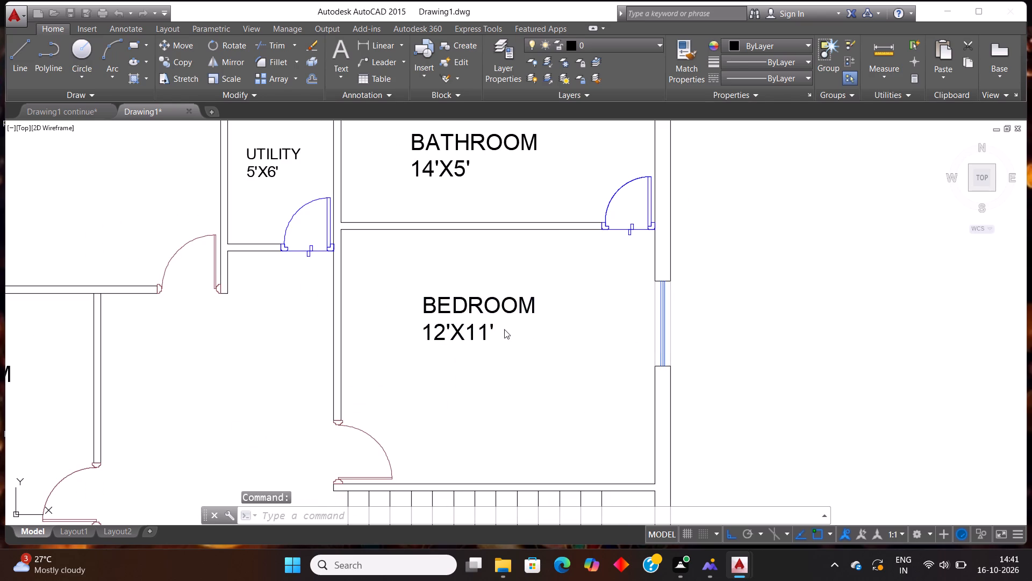
left_click(507, 328)
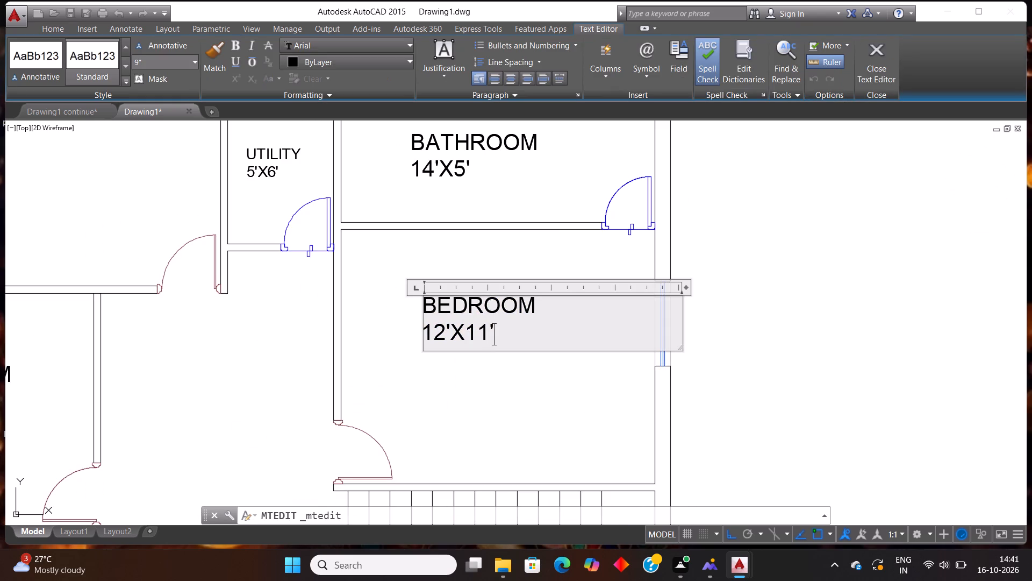
key("BackSpace")
key("BackSpace")
key("BackSpace")
key("BackSpace")
key("BackSpace")
key("BackSpace")
key("BackSpace")
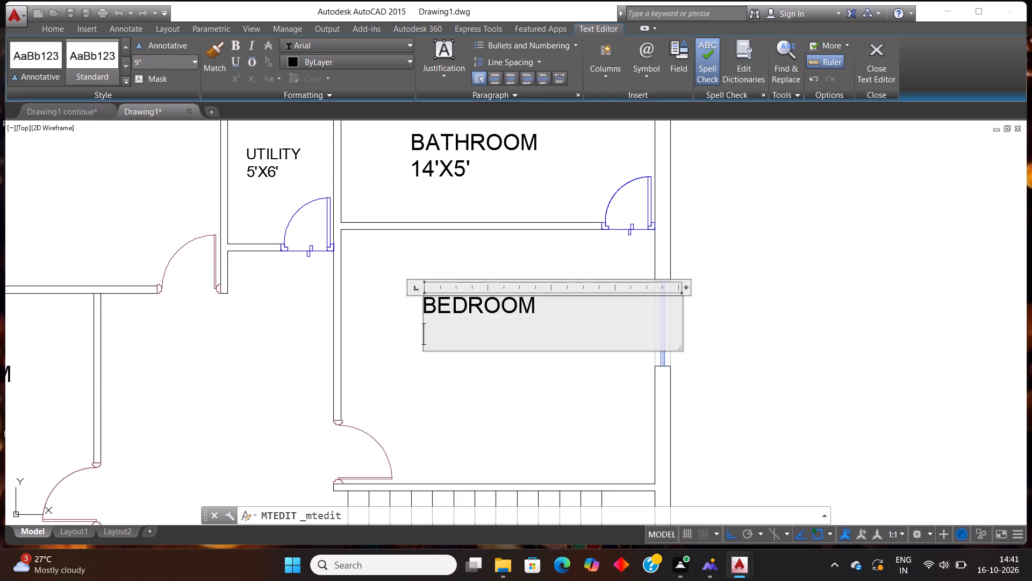
type("14'")
key("x")
type("12'")
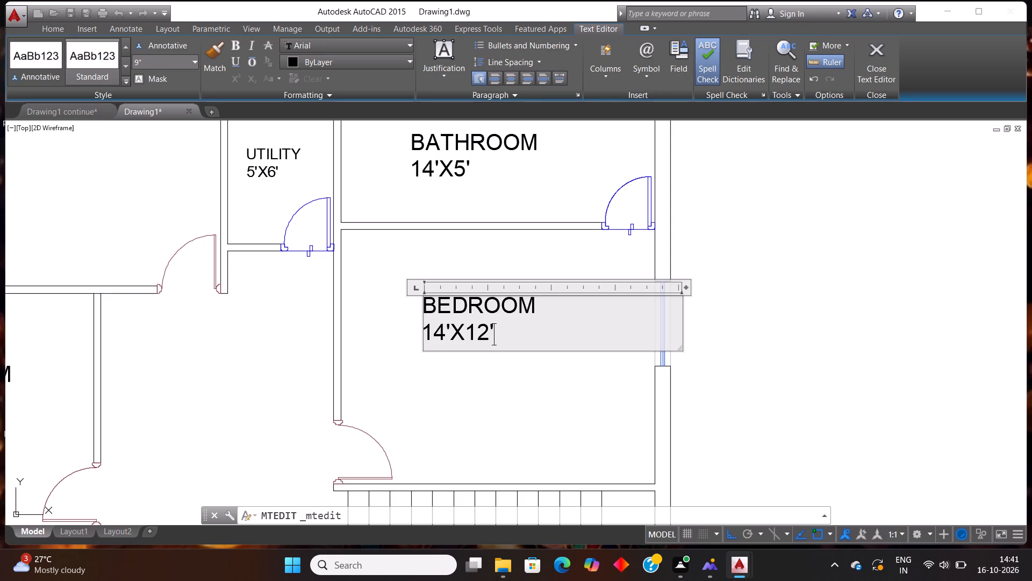
left_click(514, 414)
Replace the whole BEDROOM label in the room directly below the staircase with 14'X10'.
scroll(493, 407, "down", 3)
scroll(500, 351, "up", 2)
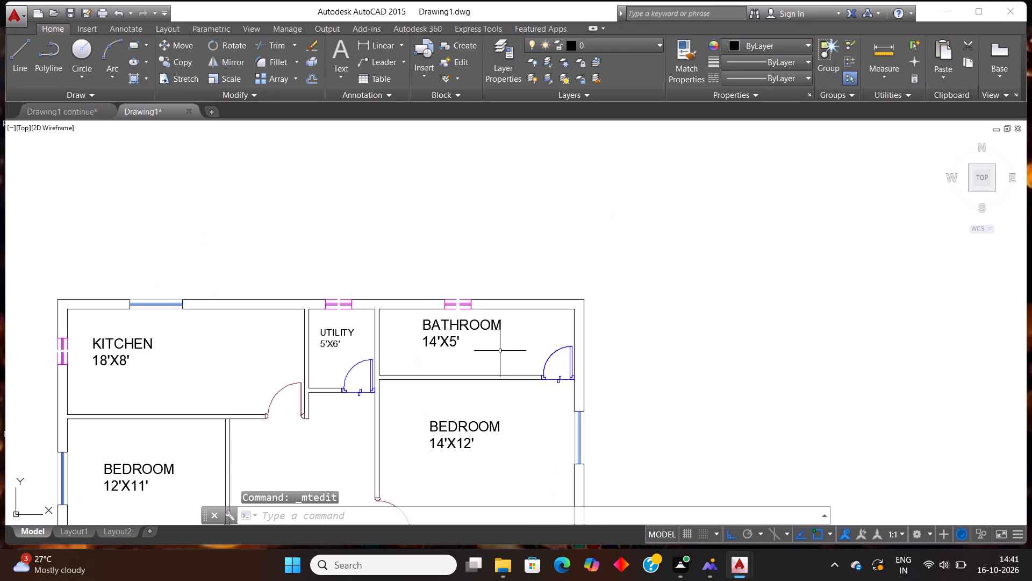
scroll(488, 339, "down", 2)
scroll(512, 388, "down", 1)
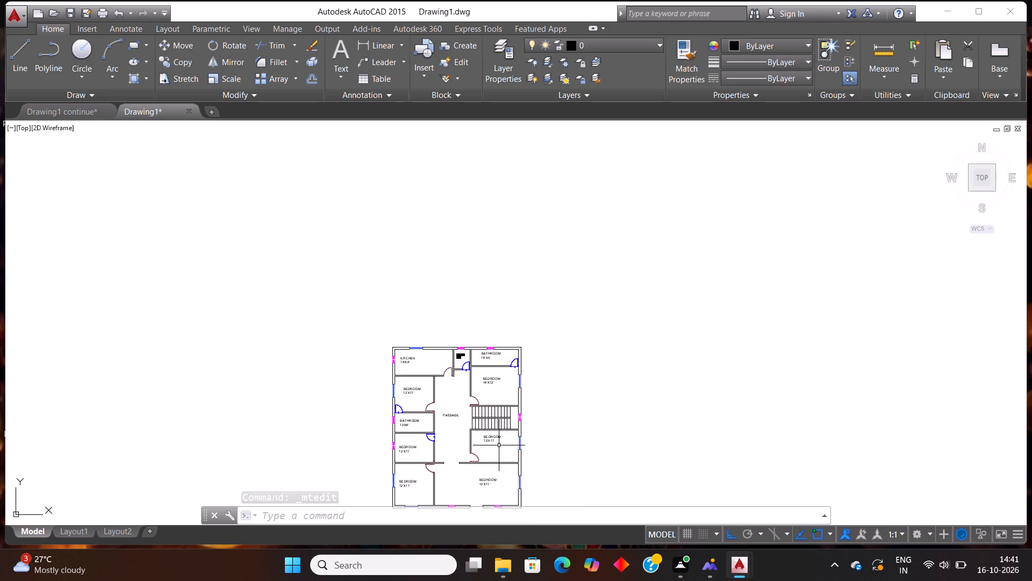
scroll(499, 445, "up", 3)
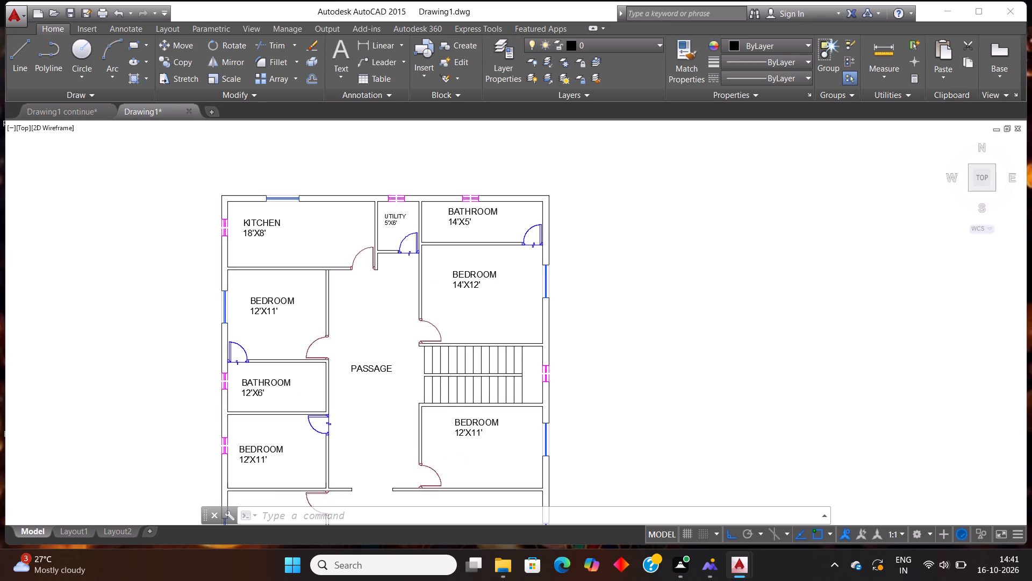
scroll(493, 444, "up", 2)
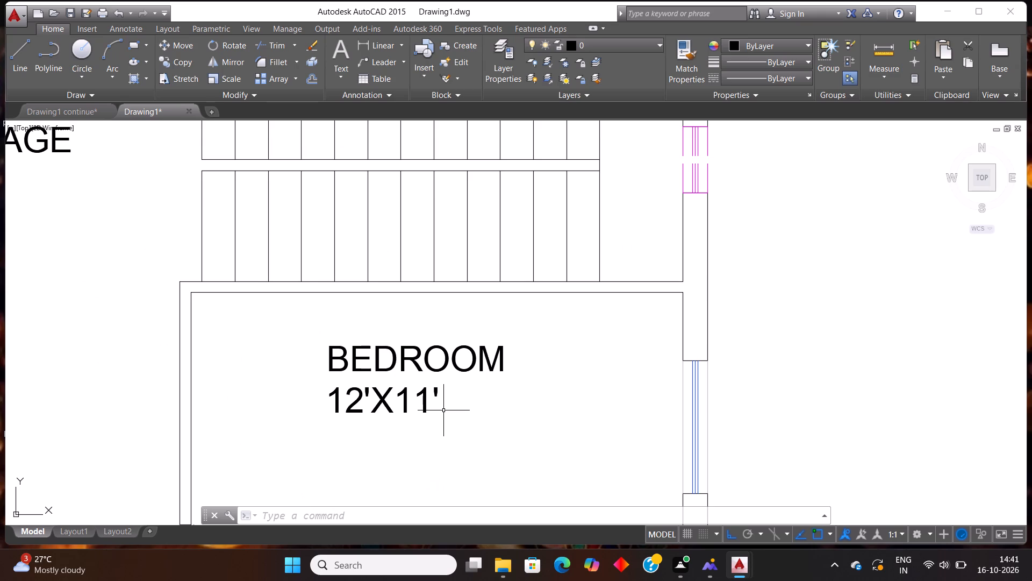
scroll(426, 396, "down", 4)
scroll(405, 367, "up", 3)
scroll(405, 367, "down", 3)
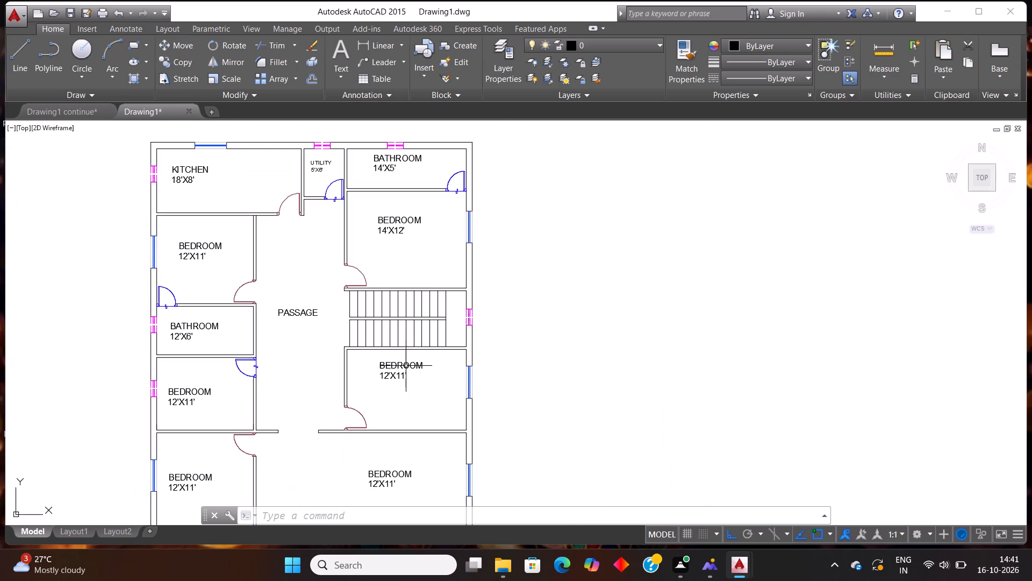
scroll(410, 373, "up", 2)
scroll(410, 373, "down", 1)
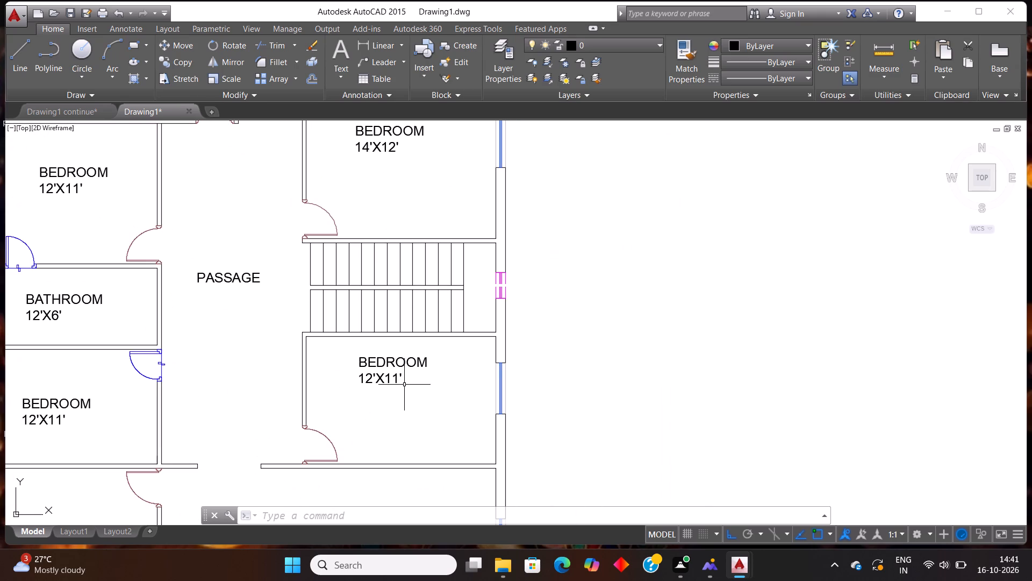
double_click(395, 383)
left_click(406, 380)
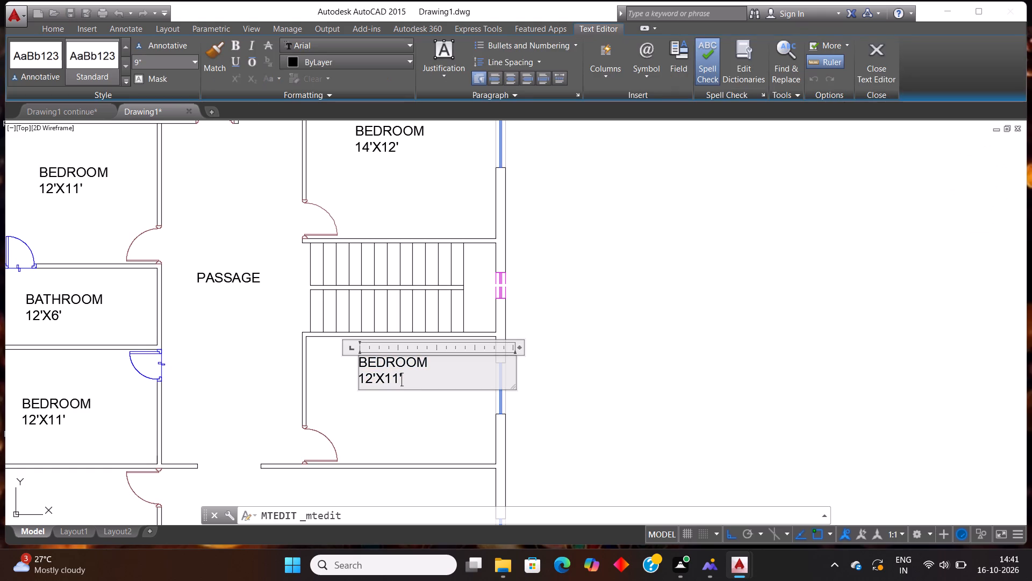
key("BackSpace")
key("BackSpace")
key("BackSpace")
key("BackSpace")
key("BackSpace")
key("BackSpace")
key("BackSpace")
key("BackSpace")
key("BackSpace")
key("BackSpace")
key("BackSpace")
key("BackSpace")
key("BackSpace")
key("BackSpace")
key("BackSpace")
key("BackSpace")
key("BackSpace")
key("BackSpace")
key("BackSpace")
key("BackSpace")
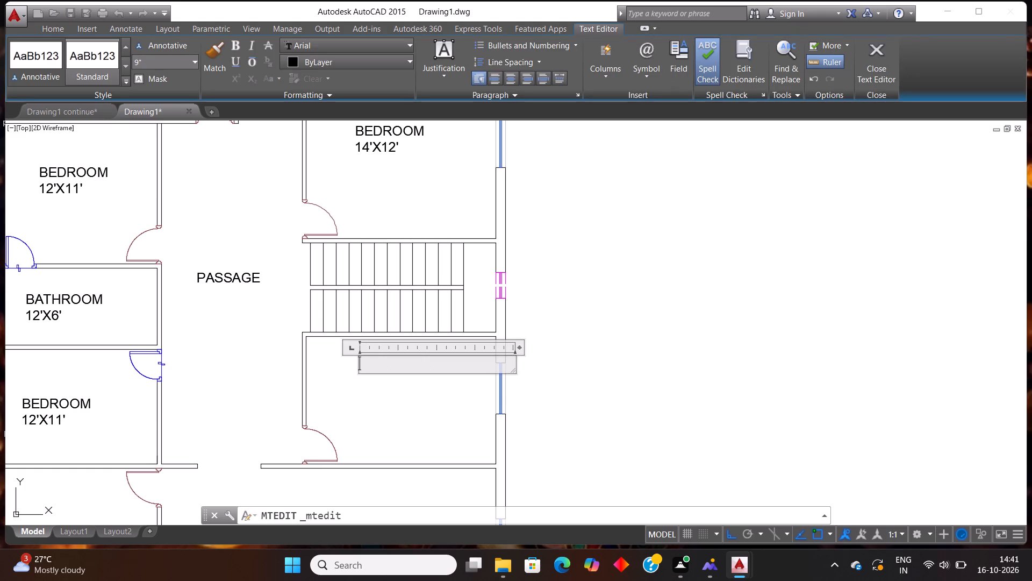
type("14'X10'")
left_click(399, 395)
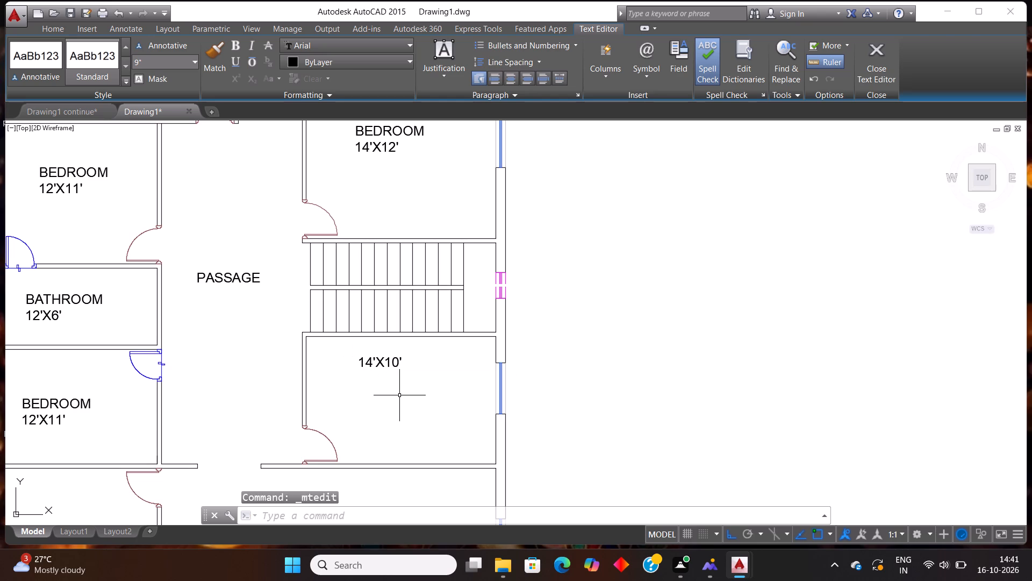
Rewrite the label in the room directly below the staircase as BEDROOM with 14'X10' on the second line.
double_click(392, 364)
left_click(406, 360)
key("BackSpace")
key("BackSpace")
key("BackSpace")
key("BackSpace")
key("BackSpace")
key("BackSpace")
key("BackSpace")
key("BackSpace")
key("BackSpace")
key("BackSpace")
key("BackSpace")
key("BackSpace")
key("BackSpace")
key("BackSpace")
key("BackSpace")
key("BackSpace")
key("BackSpace")
key("BackSpace")
key("BackSpace")
key("BackSpace")
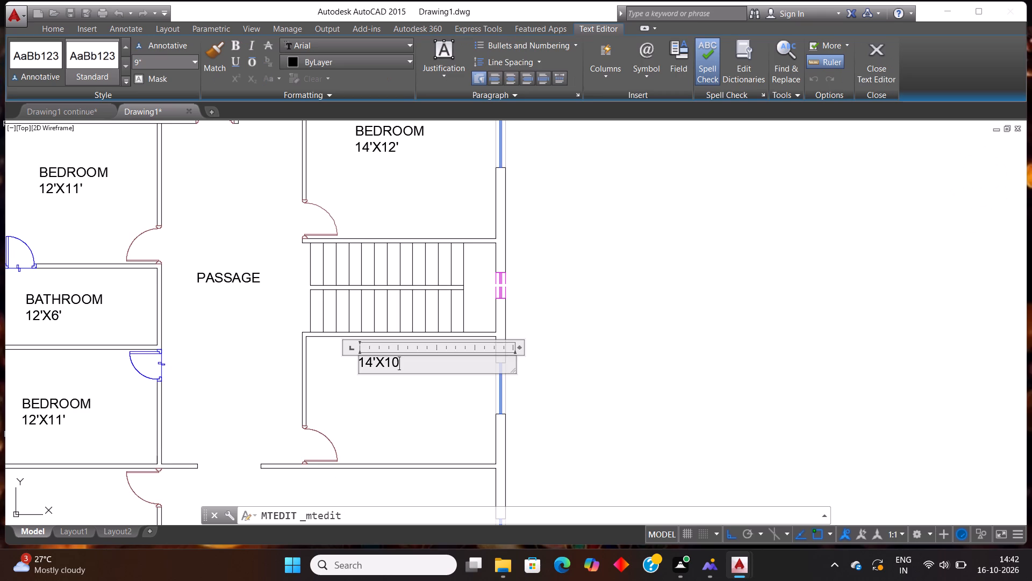
type("BEDROOM")
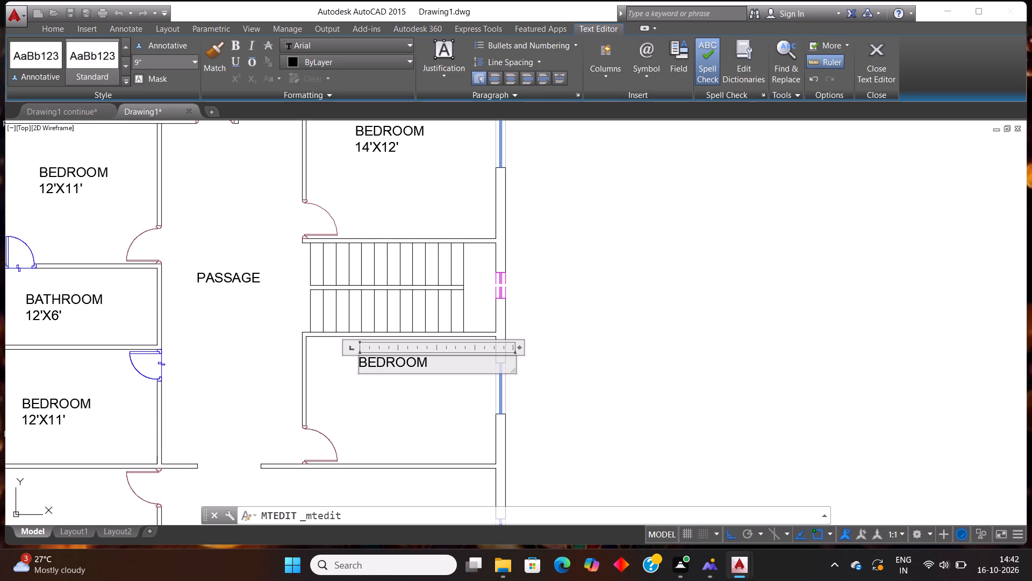
key("Return")
type("14'X")
type("10'")
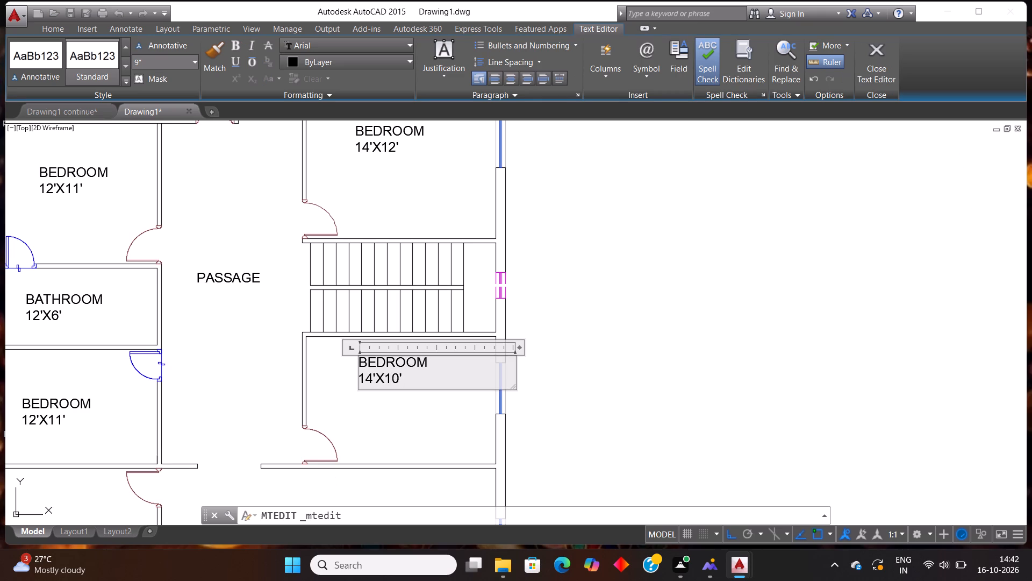
left_click(406, 412)
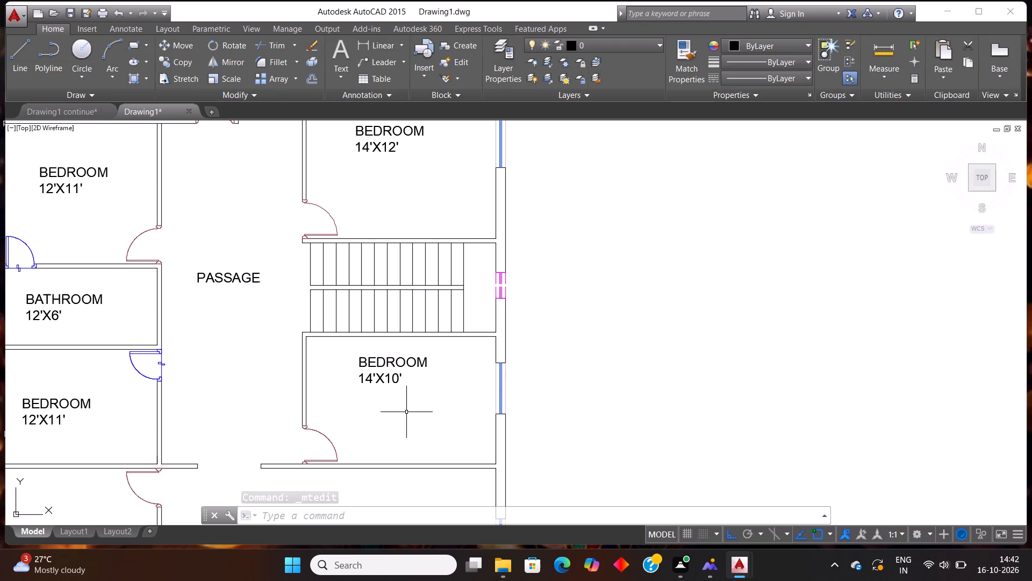
Rewrite the BEDROOM label in the room directly below the 12'X6' bathroom as COMMON WC with 12'X8' on the second line.
scroll(399, 410, "down", 3)
scroll(384, 459, "up", 2)
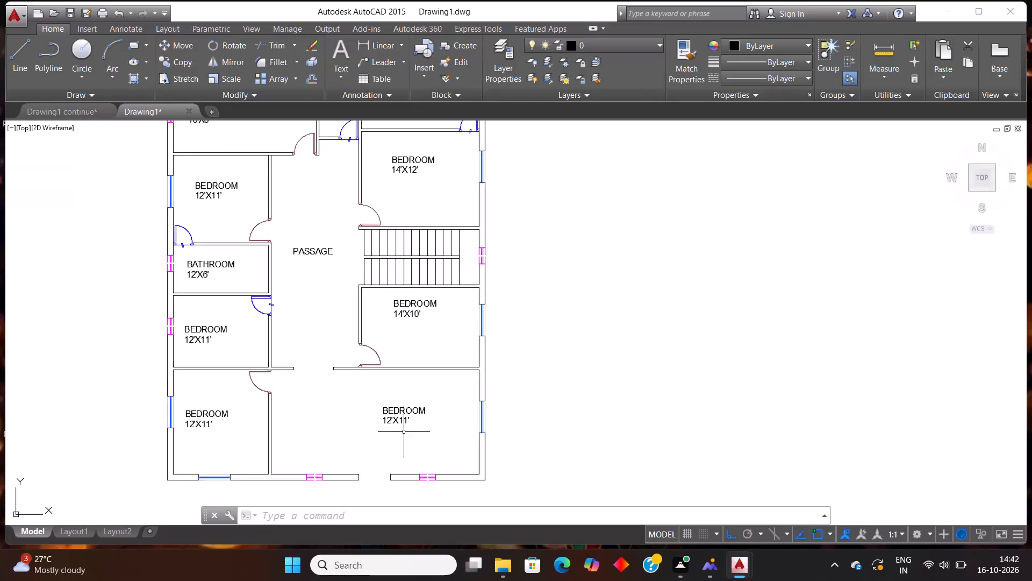
scroll(404, 432, "up", 1)
scroll(404, 432, "down", 1)
scroll(404, 432, "up", 1)
scroll(404, 432, "down", 1)
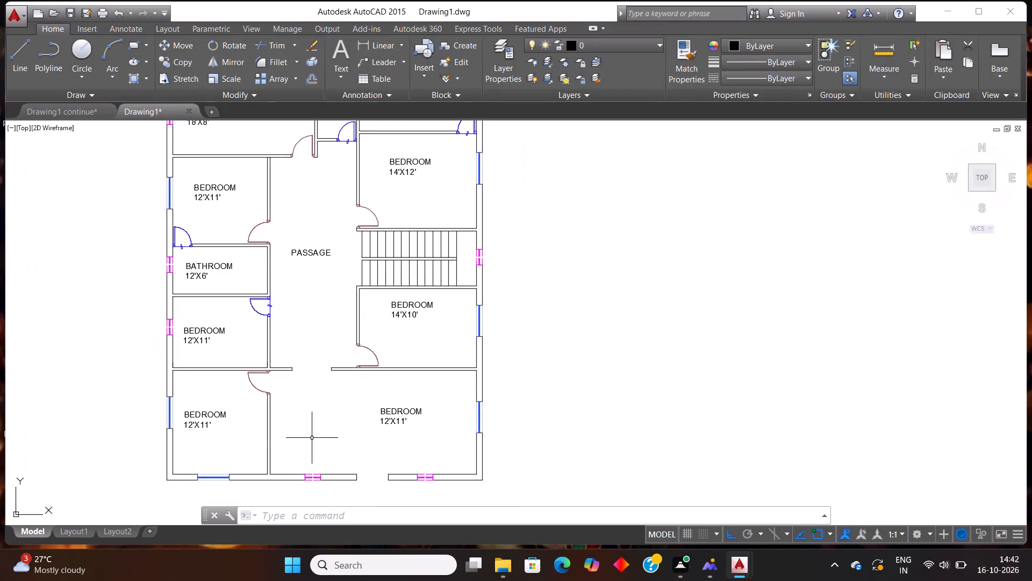
scroll(302, 401, "down", 1)
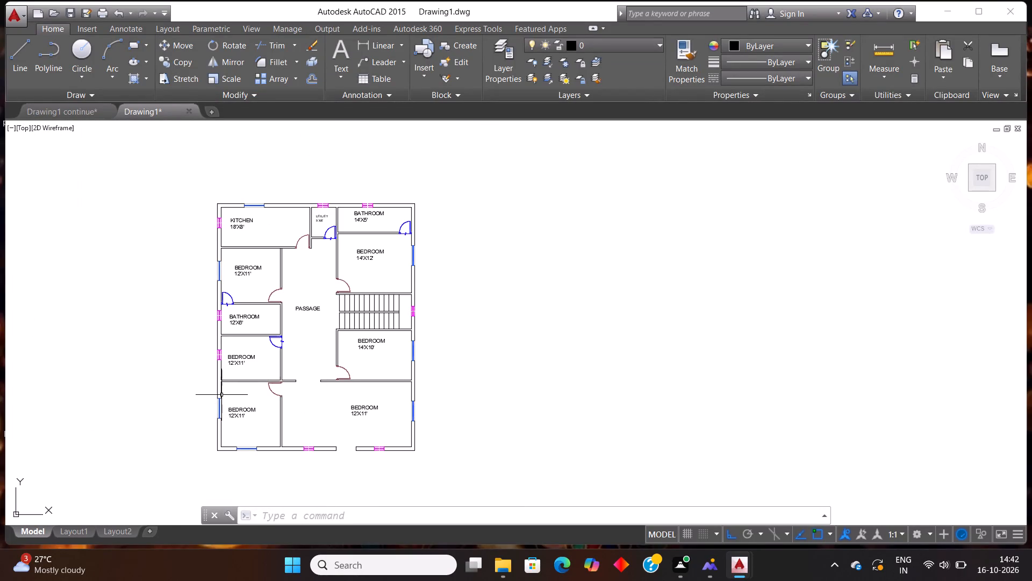
scroll(221, 394, "down", 1)
scroll(217, 394, "up", 3)
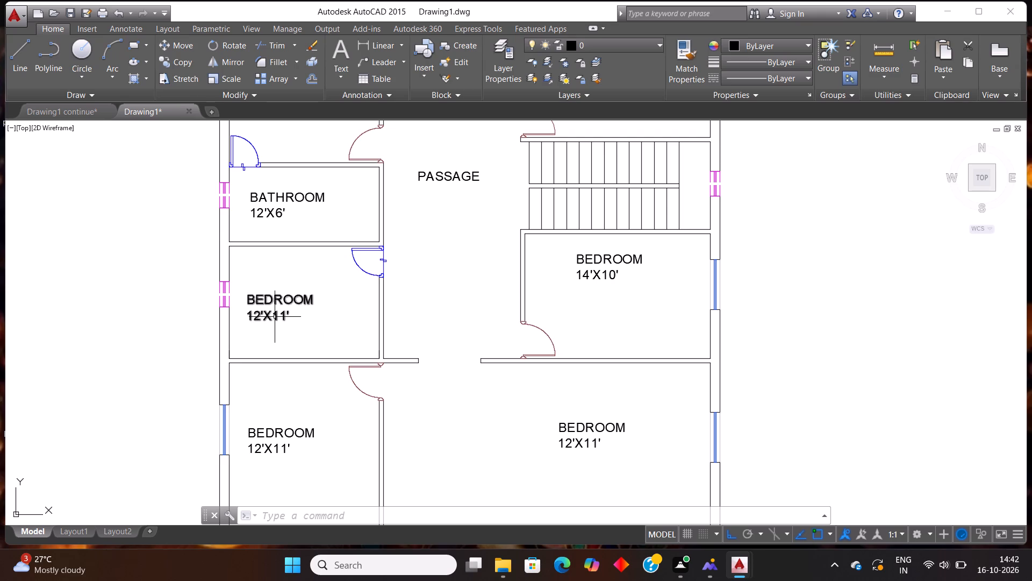
double_click(275, 317)
left_click(299, 316)
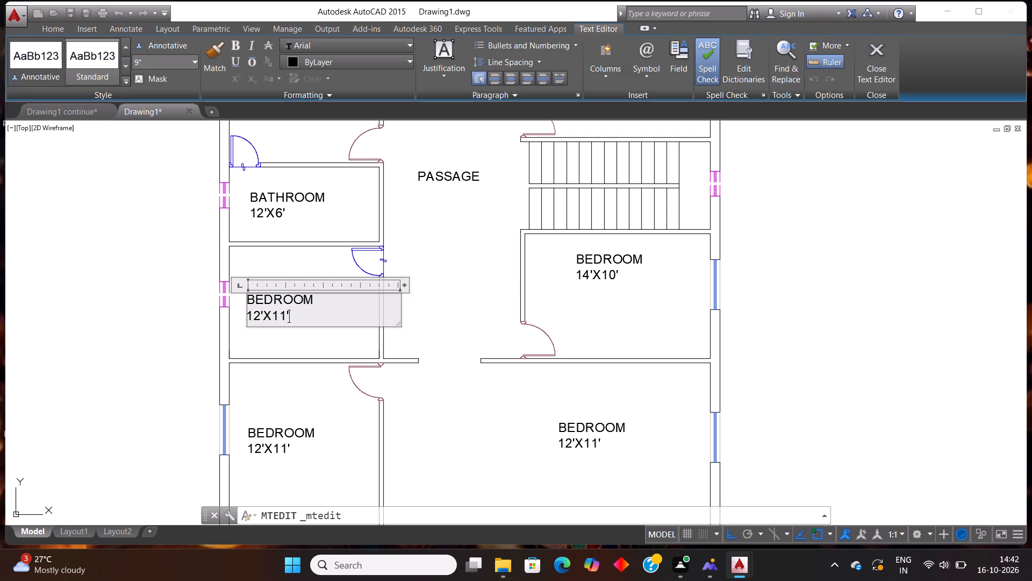
key("BackSpace")
key("BackSpace")
key("BackSpace")
key("BackSpace")
key("BackSpace")
key("BackSpace")
key("BackSpace")
key("BackSpace")
key("BackSpace")
key("BackSpace")
key("BackSpace")
key("BackSpace")
key("BackSpace")
key("BackSpace")
key("BackSpace")
key("BackSpace")
key("BackSpace")
key("BackSpace")
key("BackSpace")
key("BackSpace")
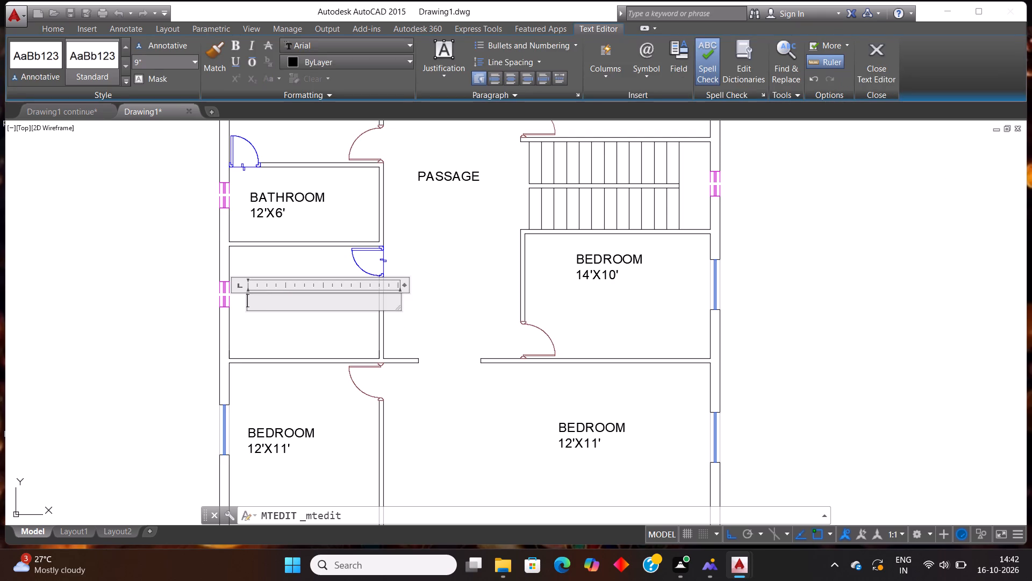
type("COO")
key("BackSpace")
type("MMON W")
key("c")
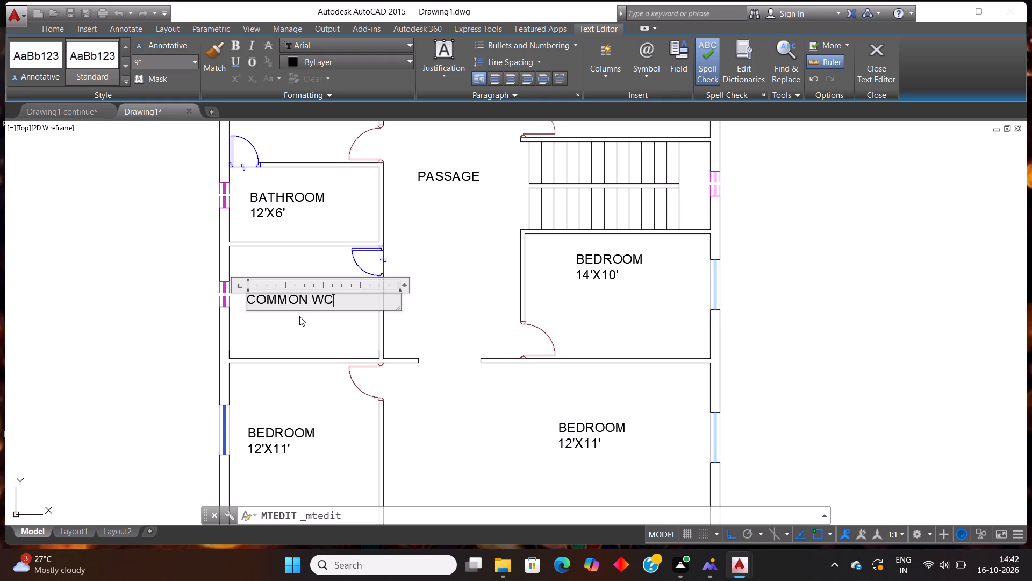
key("Return")
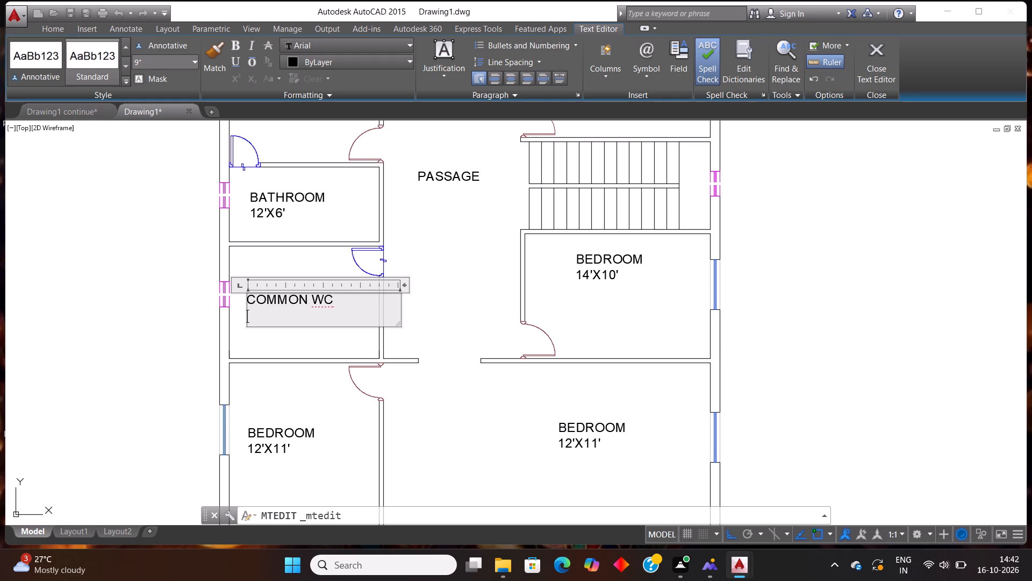
type("12'")
type("8'")
key("BackSpace")
key("BackSpace")
key("x")
key("8")
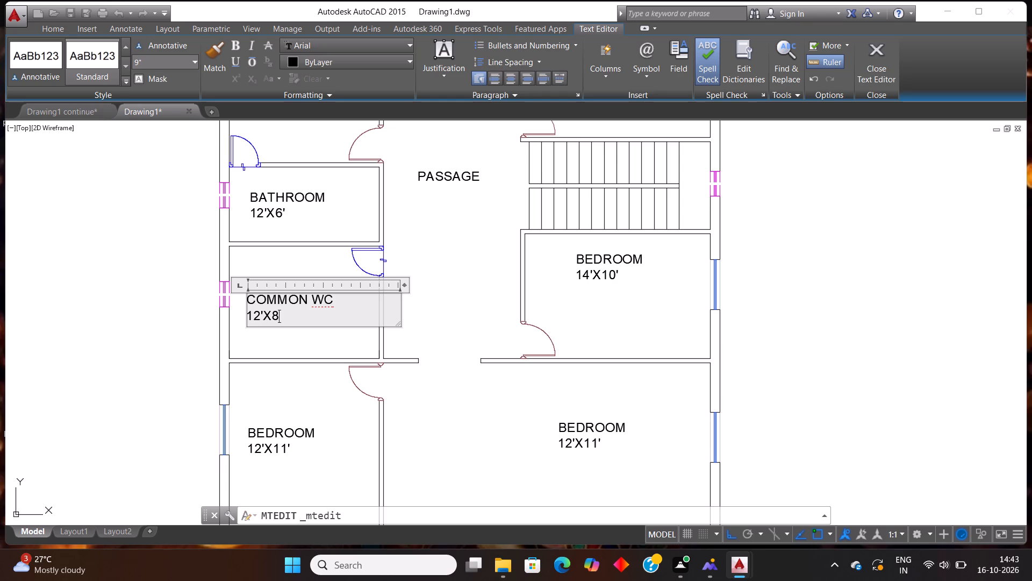
key("apostrophe")
left_click(290, 343)
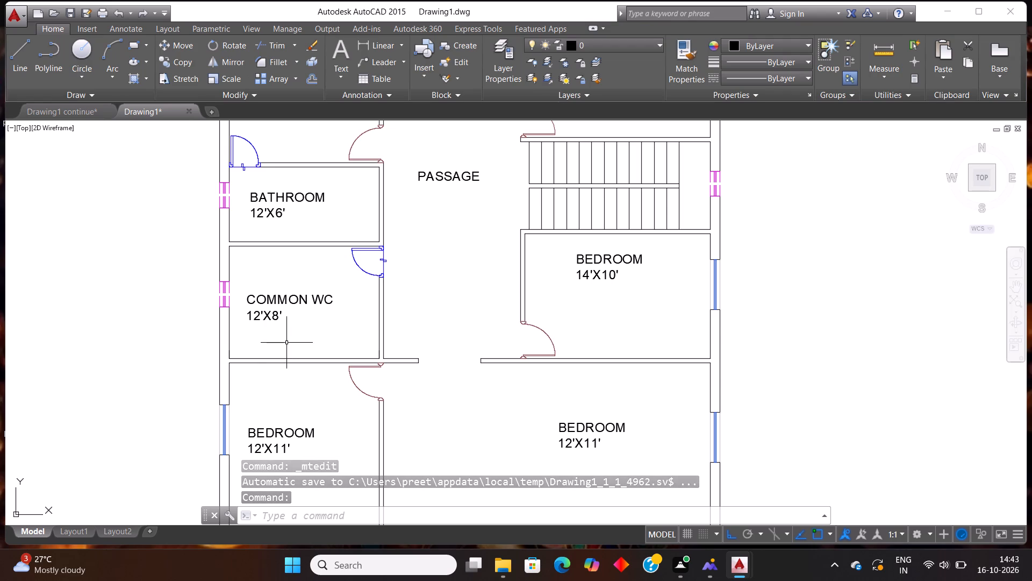
Rewrite the BEDROOM label in the room directly below the COMMON WC as GUEST ROOM with 12'X14' on the second line.
scroll(286, 343, "down", 2)
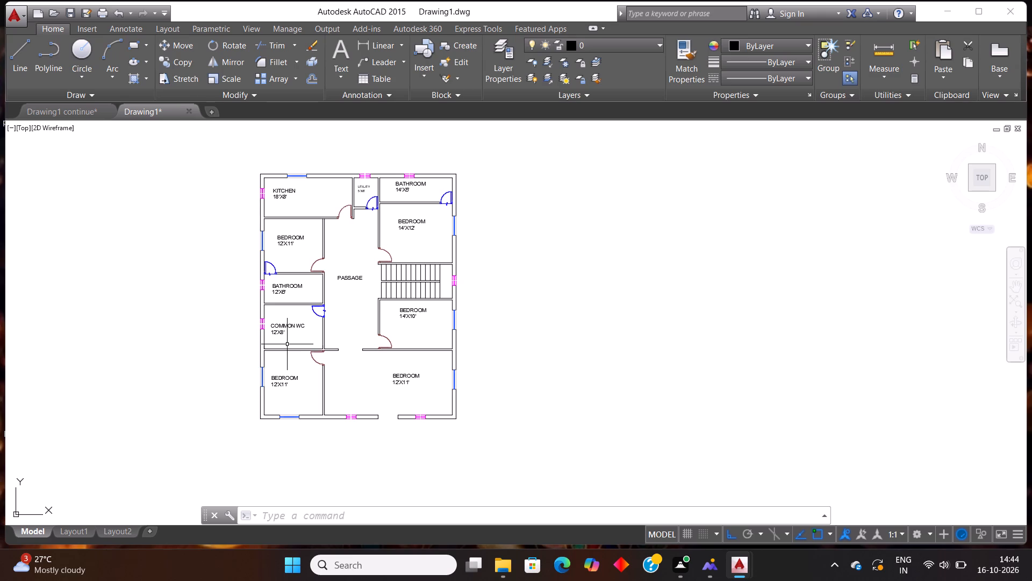
scroll(285, 395, "up", 1)
scroll(284, 401, "down", 2)
scroll(285, 403, "up", 2)
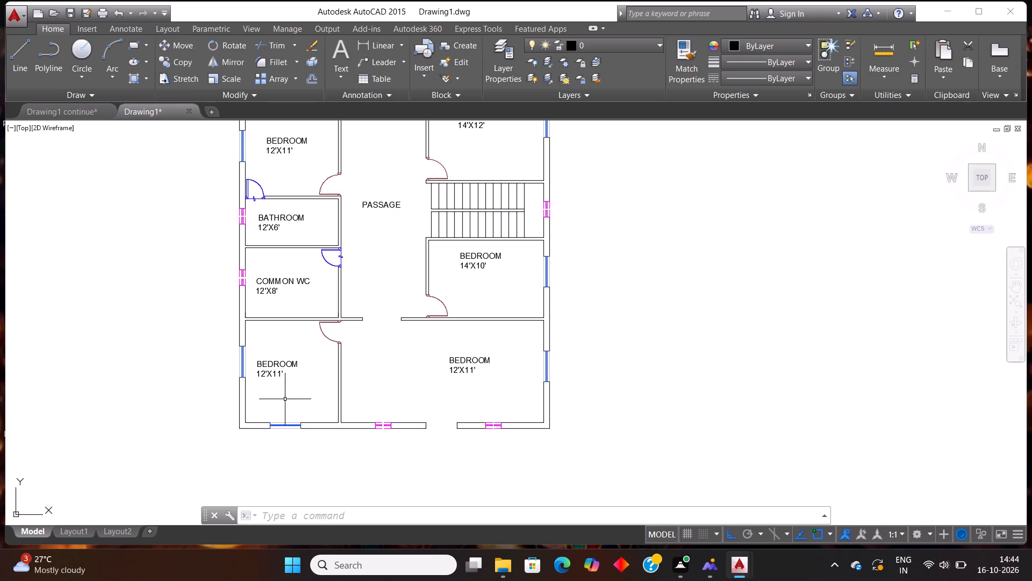
double_click(281, 372)
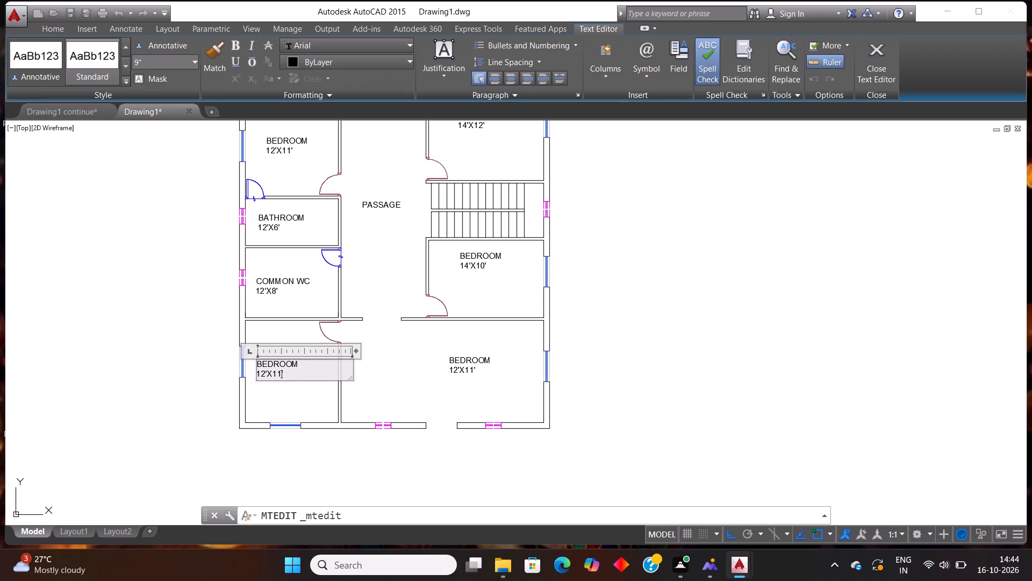
left_click(294, 373)
key("BackSpace")
key("BackSpace")
key("BackSpace")
key("BackSpace")
key("BackSpace")
key("BackSpace")
key("BackSpace")
key("BackSpace")
key("BackSpace")
key("BackSpace")
key("BackSpace")
key("BackSpace")
key("BackSpace")
key("BackSpace")
key("BackSpace")
key("BackSpace")
key("BackSpace")
key("BackSpace")
key("BackSpace")
key("BackSpace")
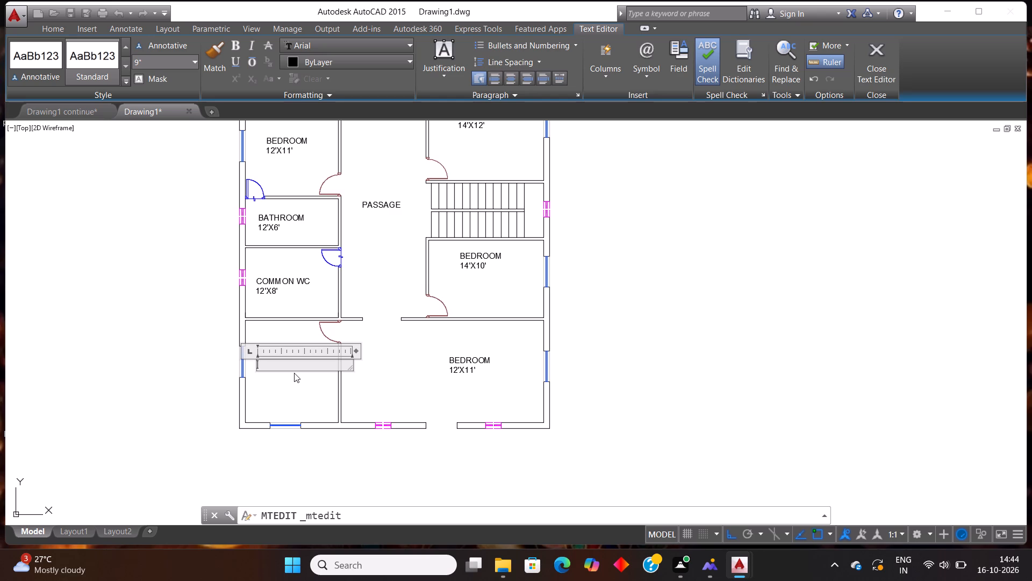
type("GUEST ROOM")
key("space")
key("Return")
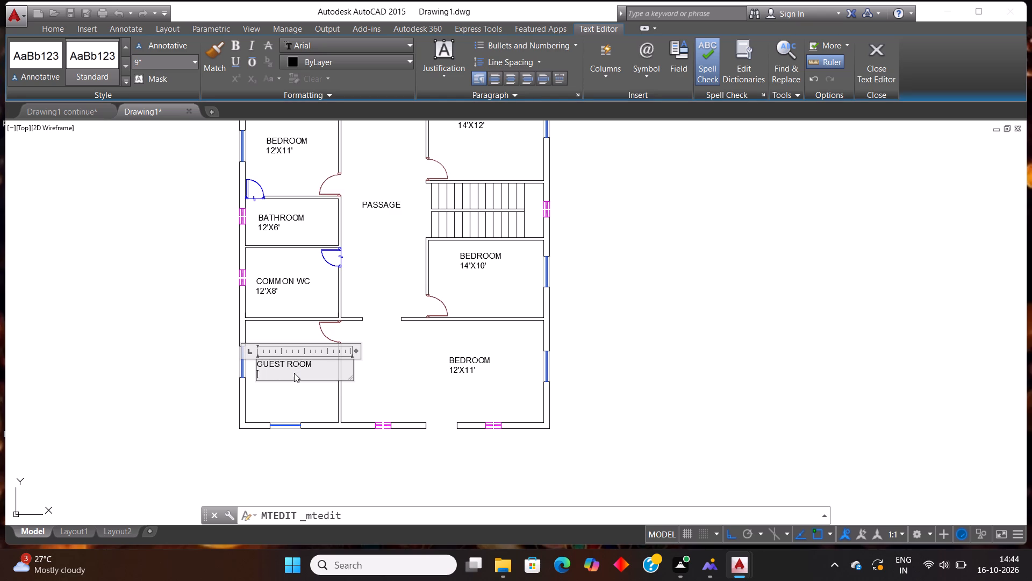
type("12'")
key("x")
type("14'")
left_click(299, 447)
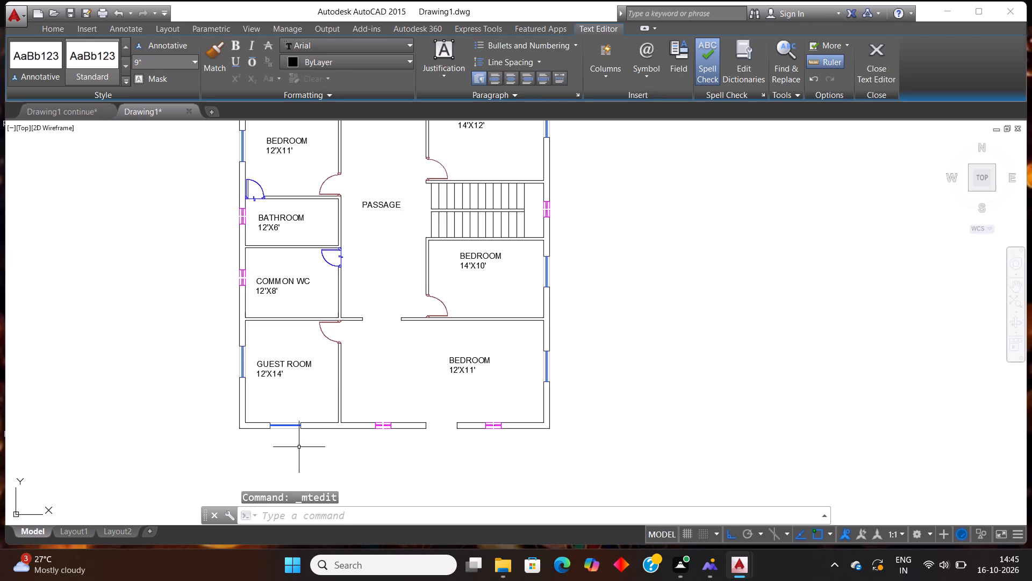
Examine the labelled floor plan, focusing on the large entrance room beside the guest room and its 12'X11' BEDROOM label.
scroll(293, 456, "down", 2)
scroll(358, 429, "up", 1)
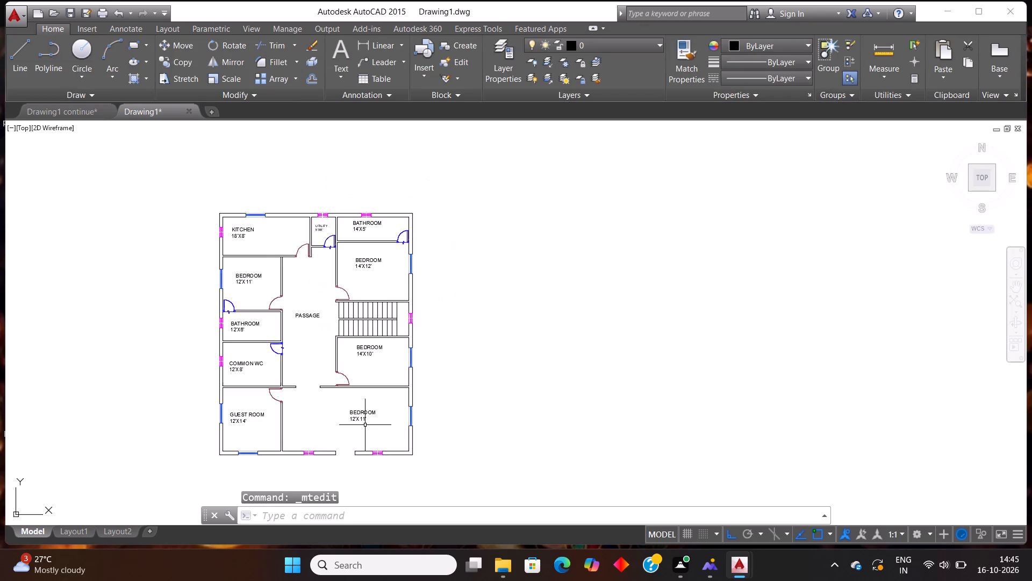
scroll(365, 425, "up", 1)
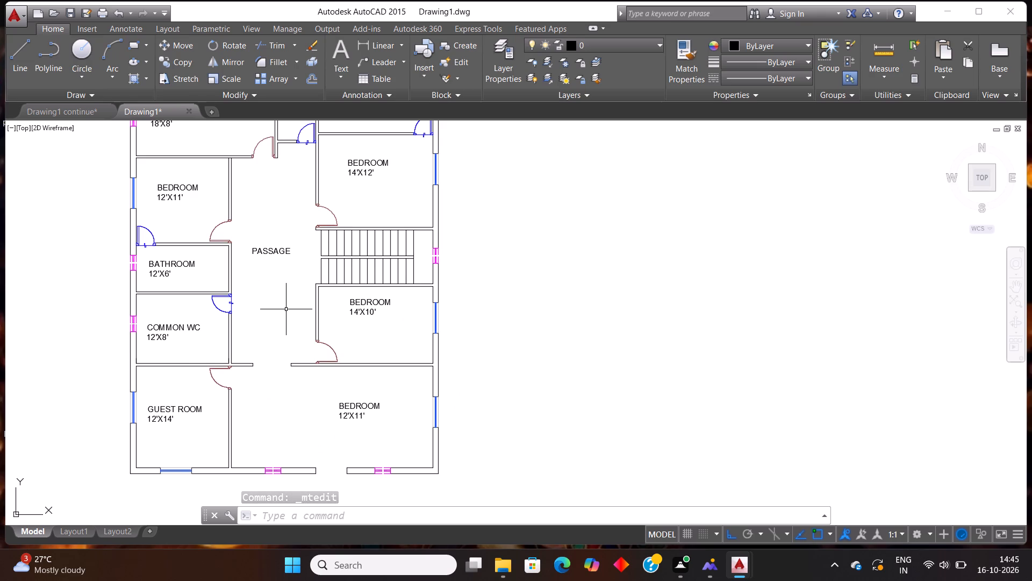
scroll(286, 309, "down", 1)
scroll(286, 309, "up", 1)
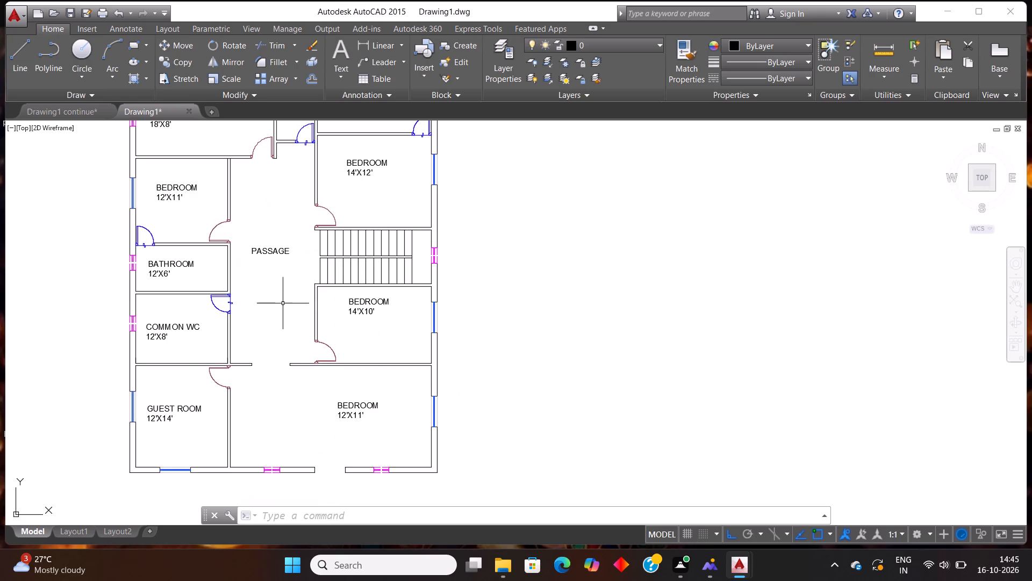
scroll(283, 303, "down", 1)
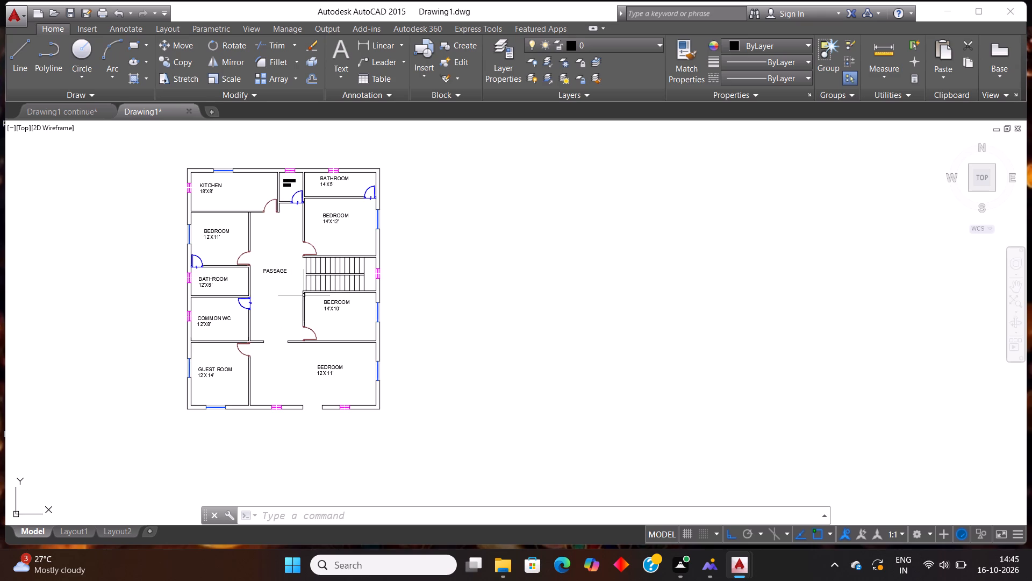
scroll(302, 325, "down", 1)
scroll(295, 243, "up", 1)
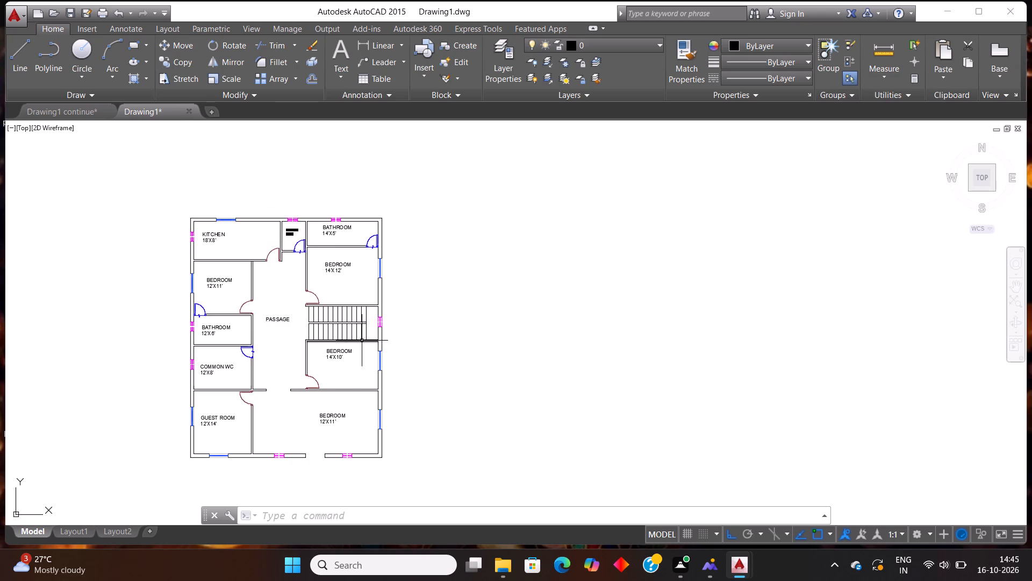
scroll(338, 438, "up", 2)
scroll(338, 437, "down", 1)
scroll(332, 433, "up", 1)
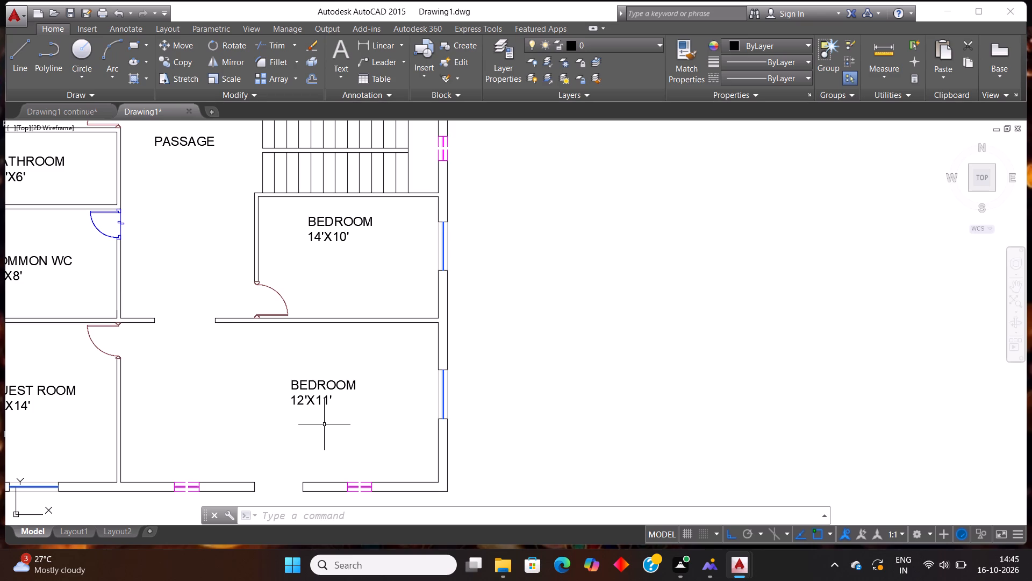
scroll(324, 424, "up", 1)
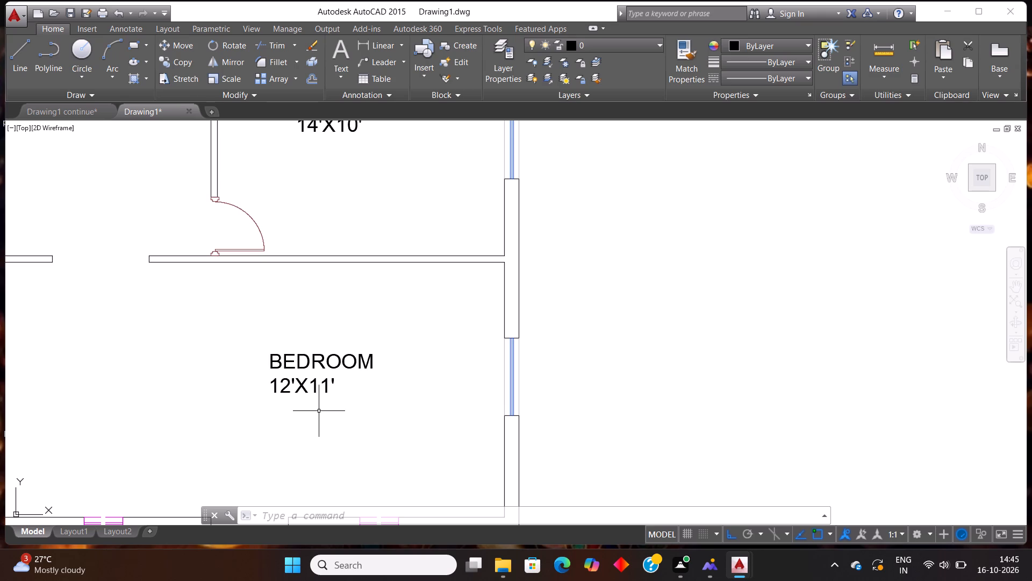
scroll(276, 382, "down", 1)
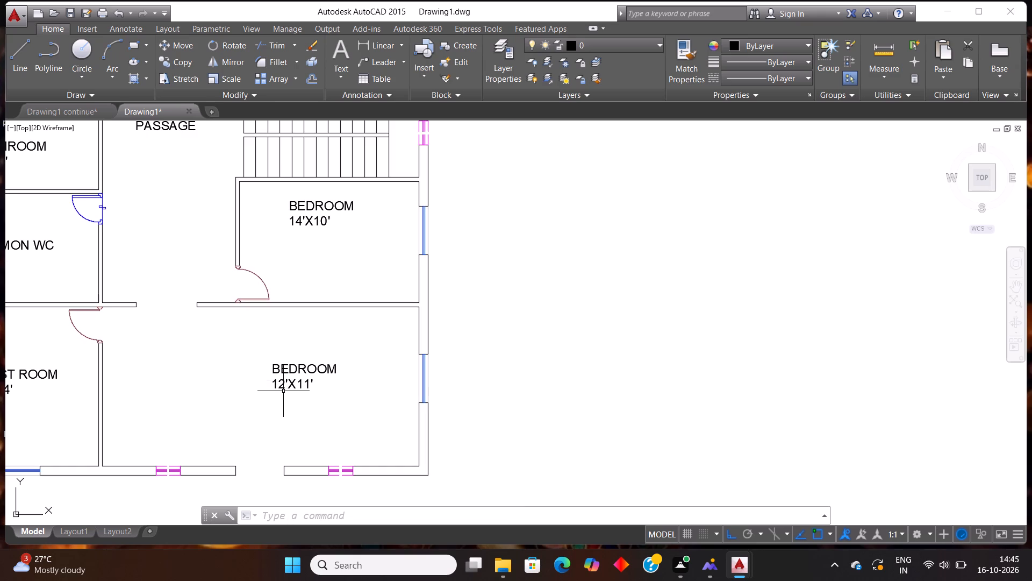
scroll(283, 391, "down", 2)
scroll(273, 388, "up", 2)
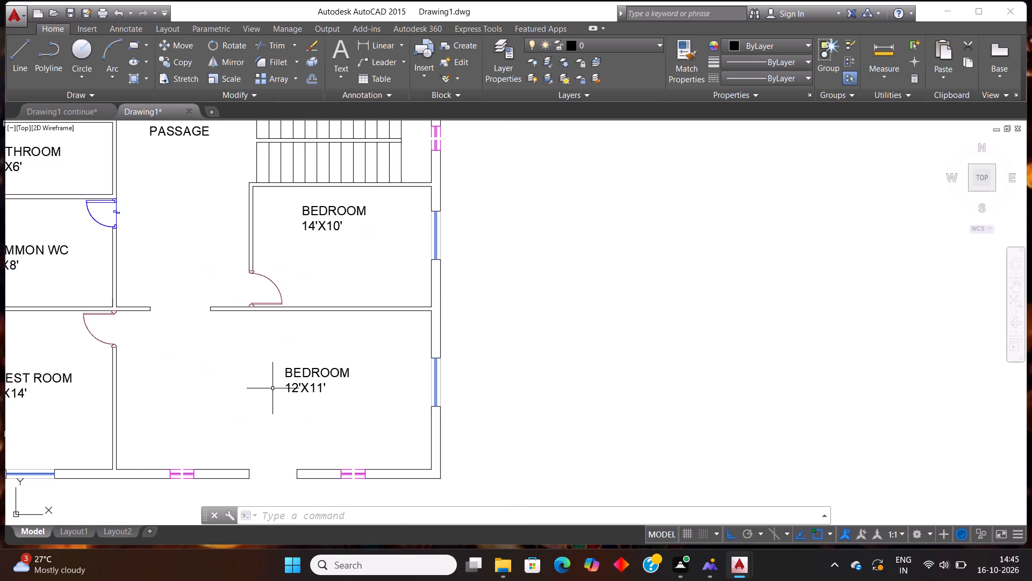
Review the room labels across the floor plan, from the large entrance room to the kitchen, utility, bathrooms, bedrooms and passage.
scroll(273, 388, "down", 1)
scroll(273, 388, "up", 1)
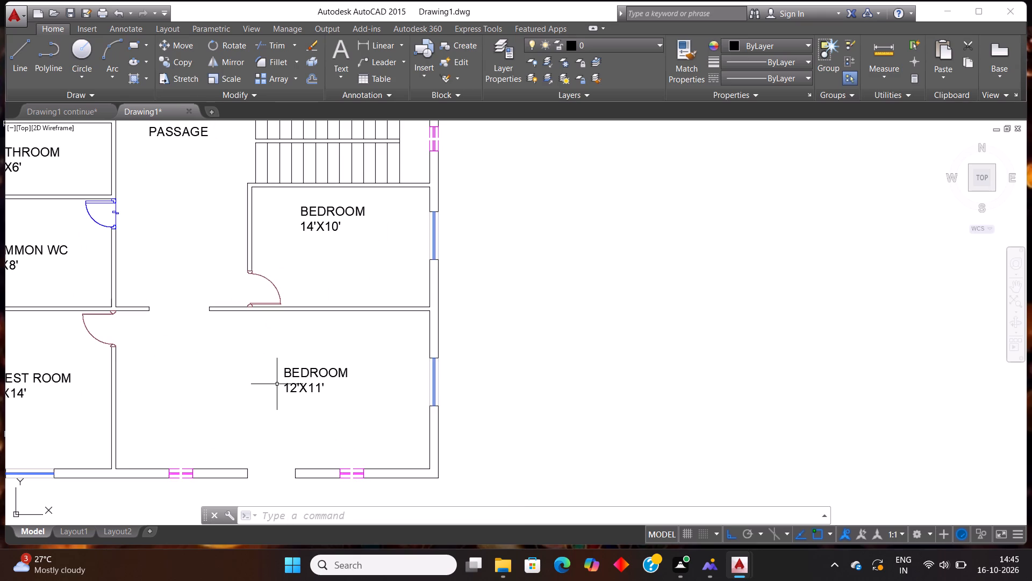
scroll(279, 381, "down", 1)
scroll(279, 381, "up", 1)
scroll(279, 381, "down", 1)
scroll(279, 381, "up", 1)
scroll(264, 382, "down", 2)
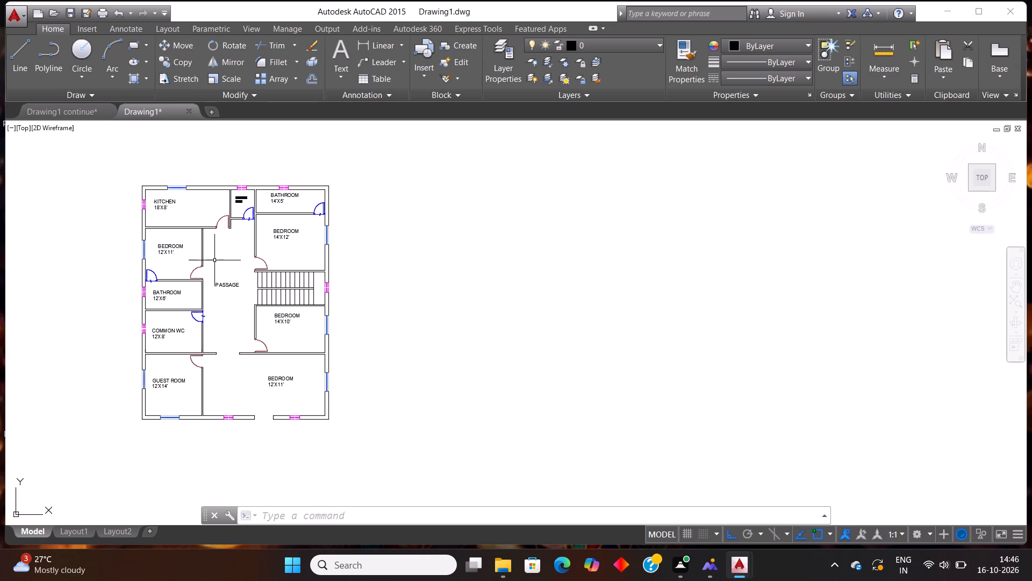
scroll(239, 203, "up", 2)
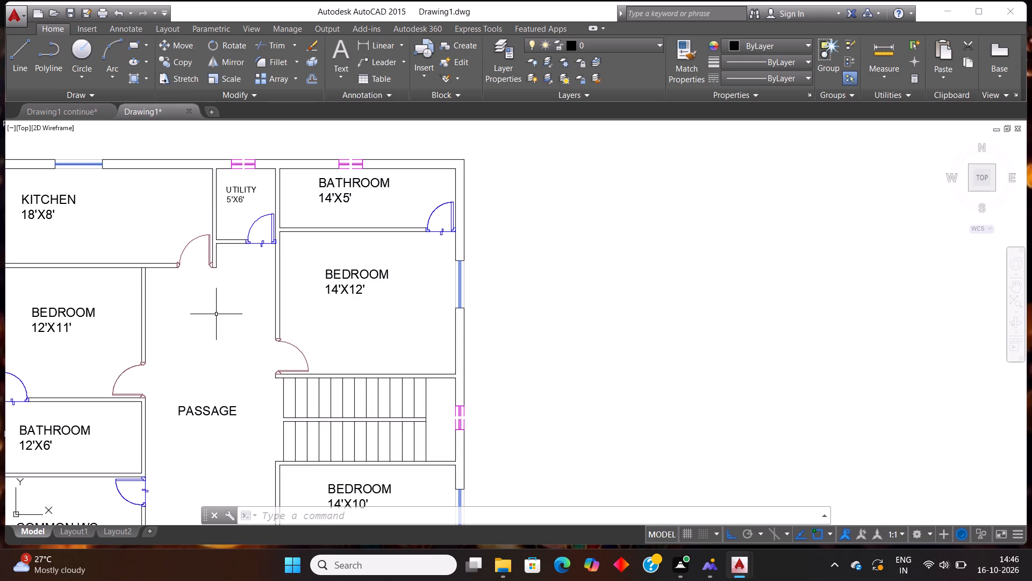
scroll(217, 314, "down", 1)
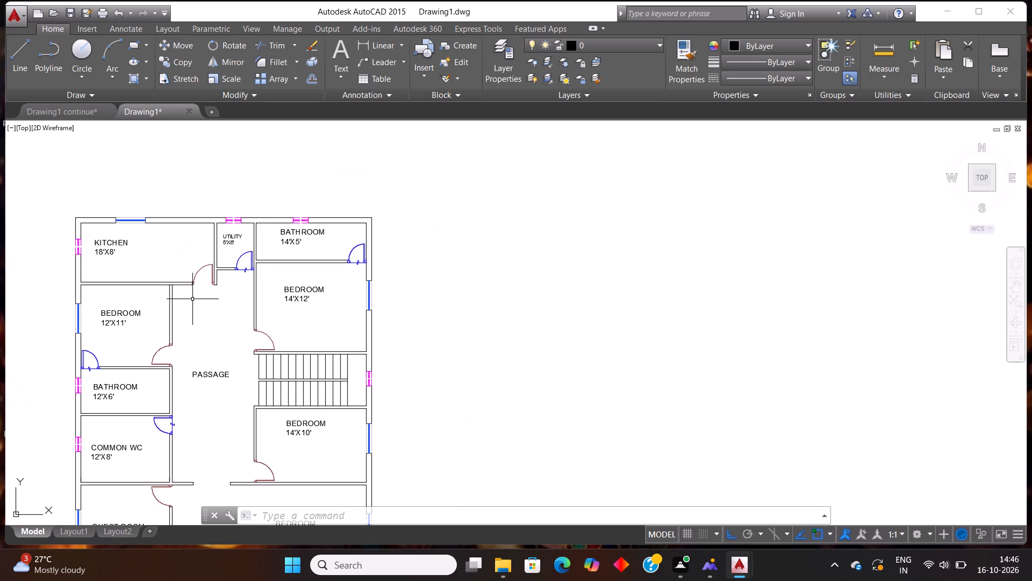
scroll(192, 299, "up", 1)
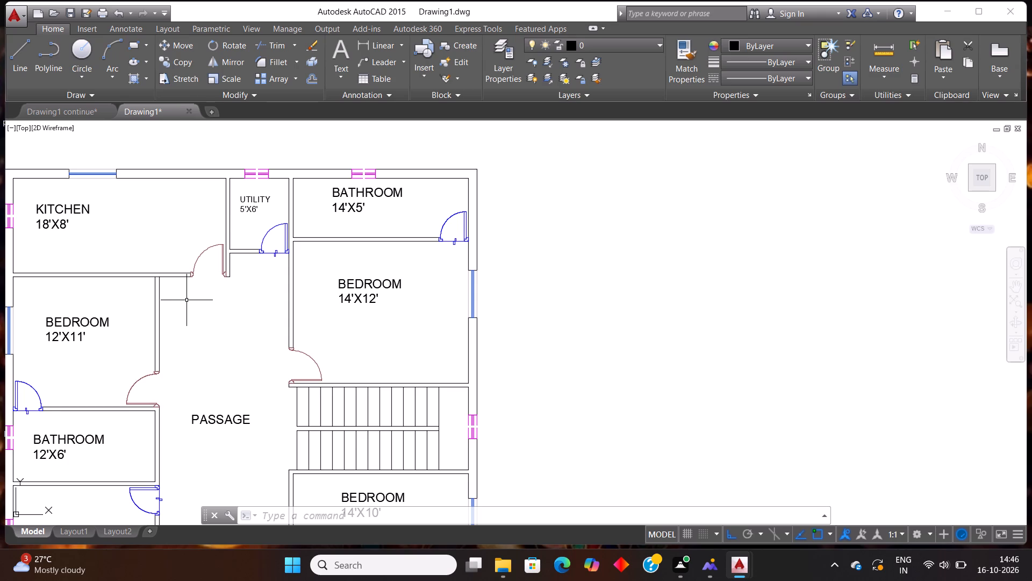
scroll(291, 277, "down", 1)
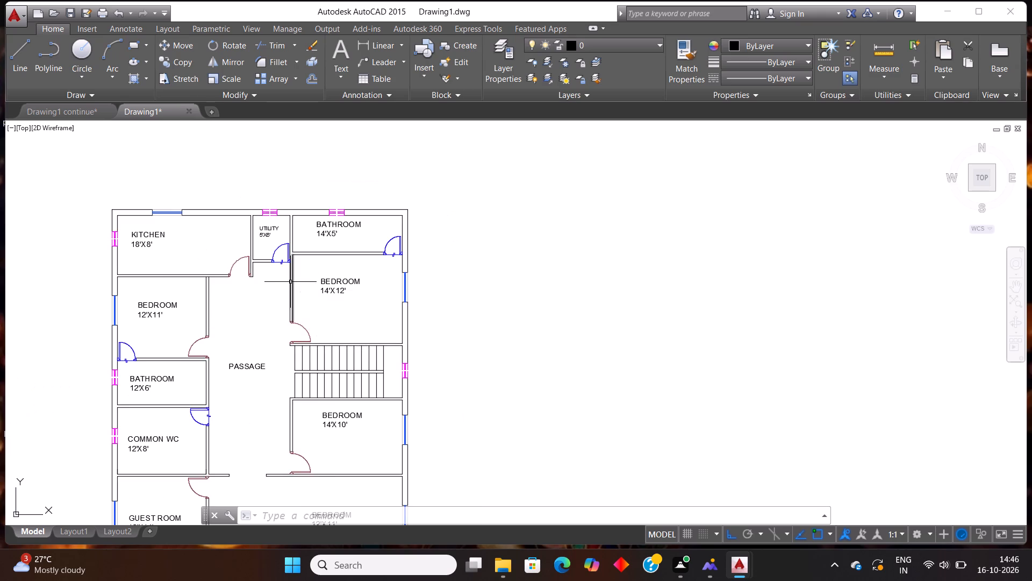
scroll(279, 289, "down", 1)
scroll(184, 302, "up", 1)
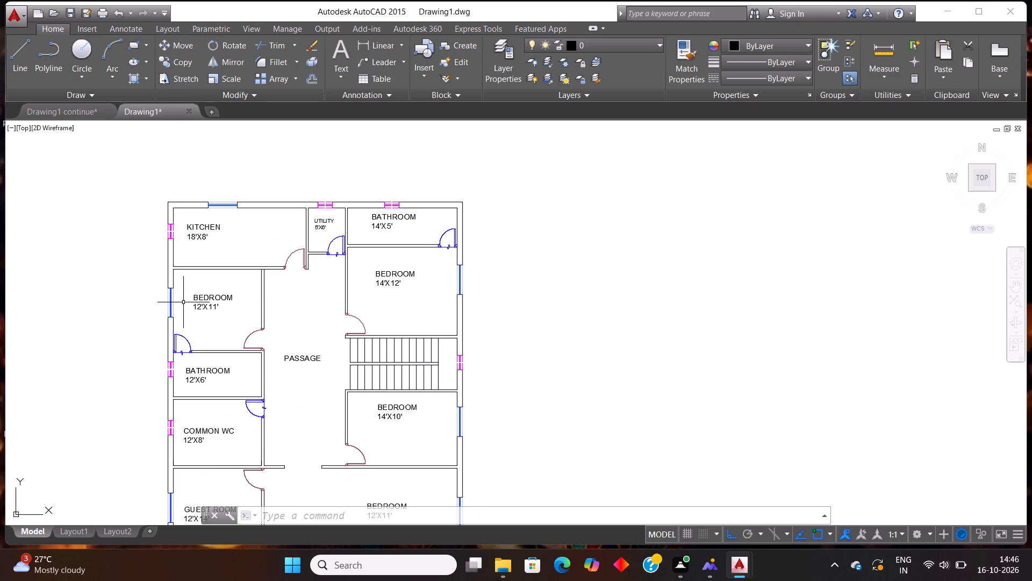
scroll(183, 302, "up", 1)
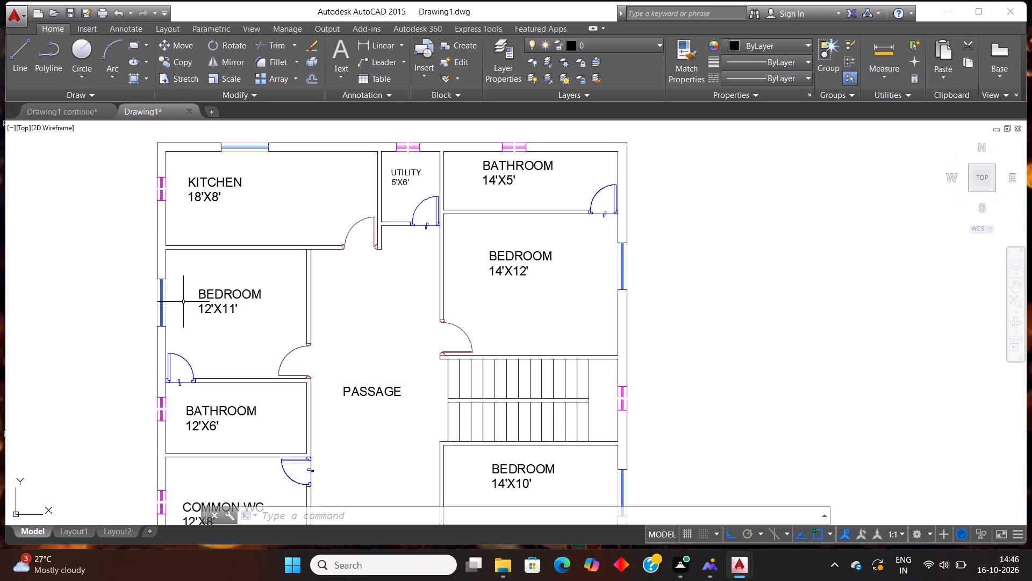
scroll(183, 302, "down", 1)
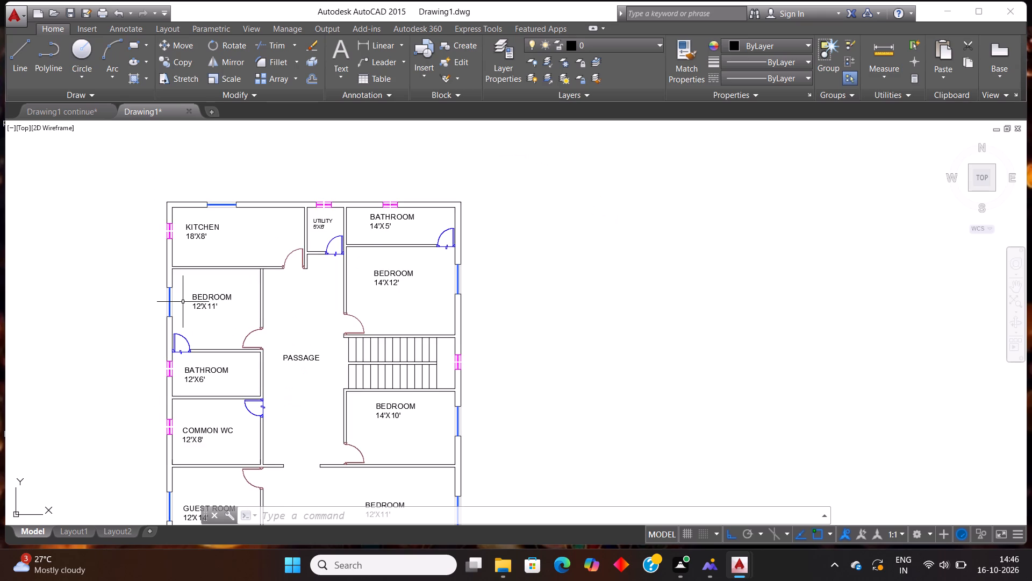
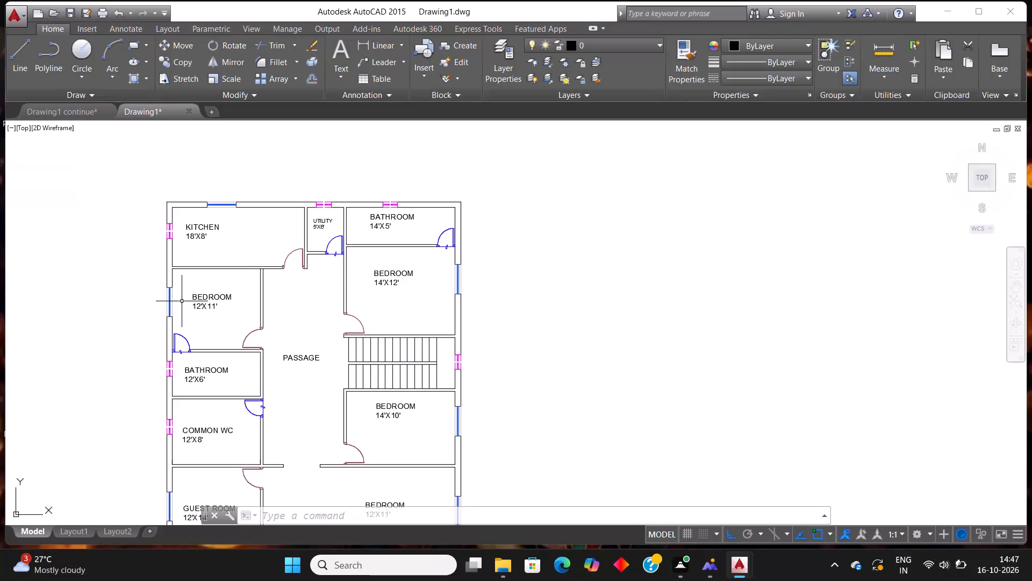
Examine the floor plan's overall room layout, including its room labels, doors, windows and staircase.
scroll(255, 330, "down", 1)
scroll(302, 365, "down", 1)
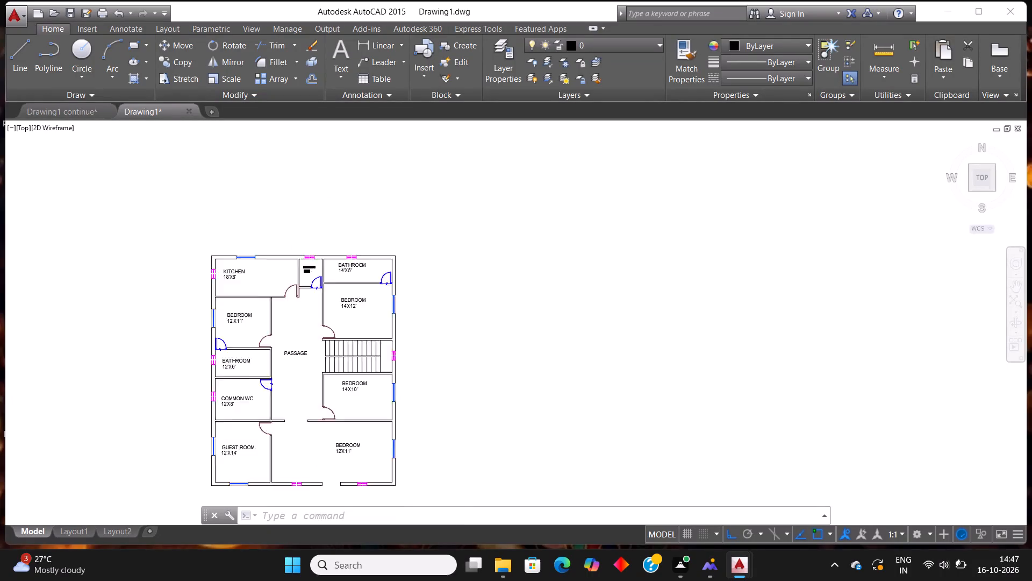
scroll(307, 369, "down", 1)
scroll(330, 428, "up", 2)
scroll(199, 293, "up", 1)
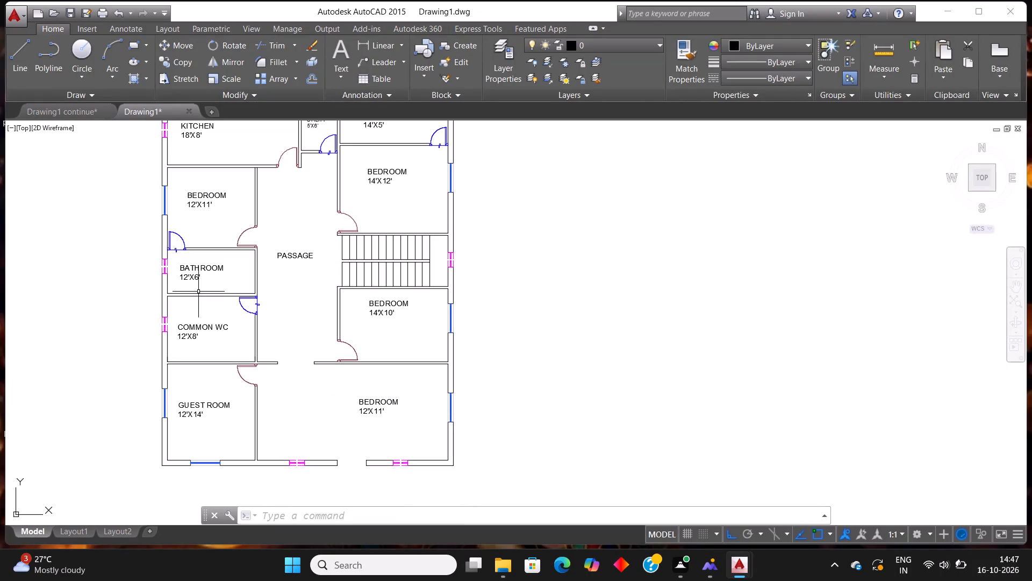
scroll(198, 292, "down", 1)
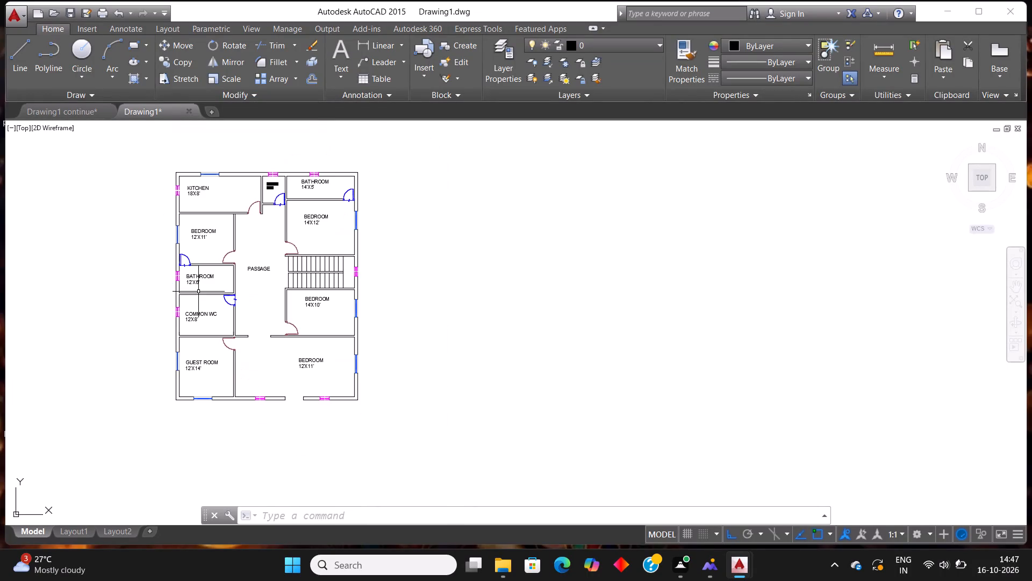
scroll(173, 268, "up", 1)
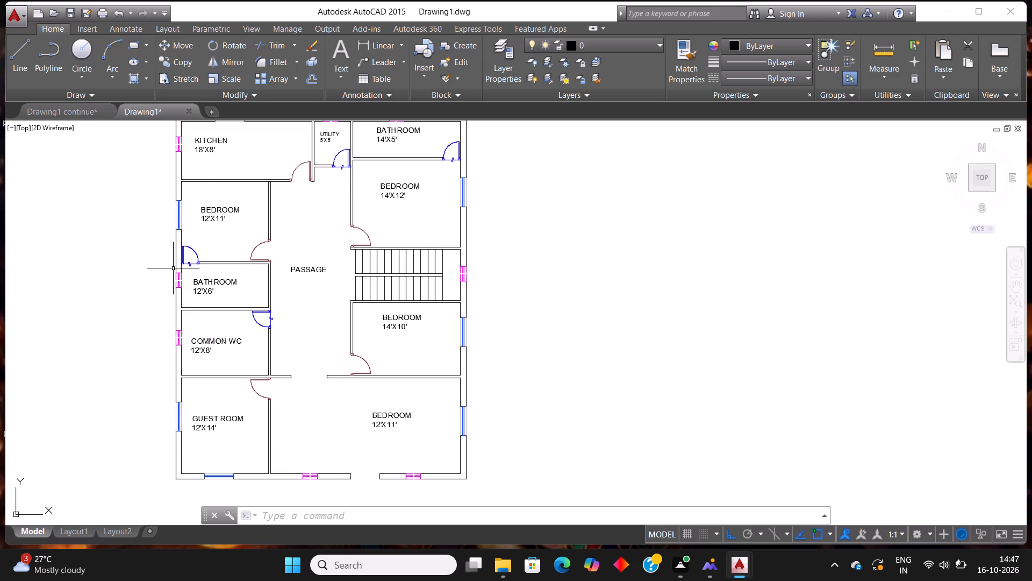
scroll(173, 268, "down", 1)
scroll(142, 245, "up", 1)
scroll(142, 245, "down", 1)
scroll(238, 164, "up", 1)
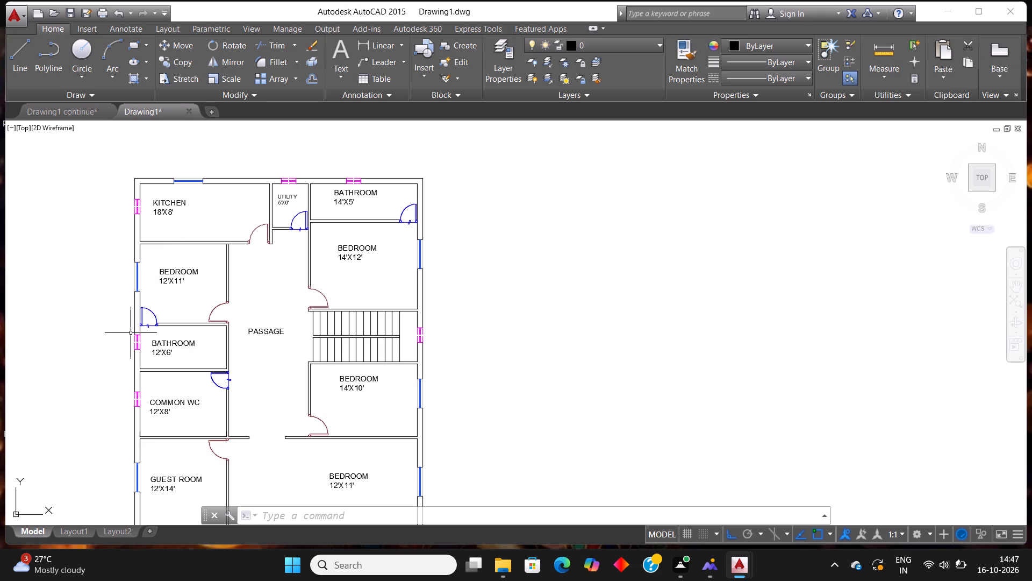
scroll(131, 333, "down", 1)
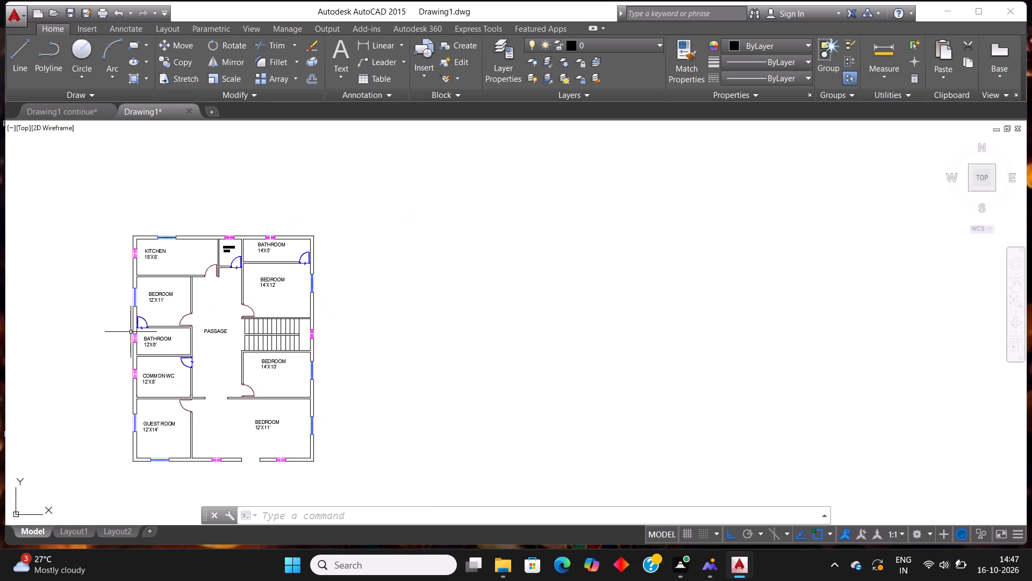
scroll(131, 332, "down", 1)
scroll(131, 332, "up", 1)
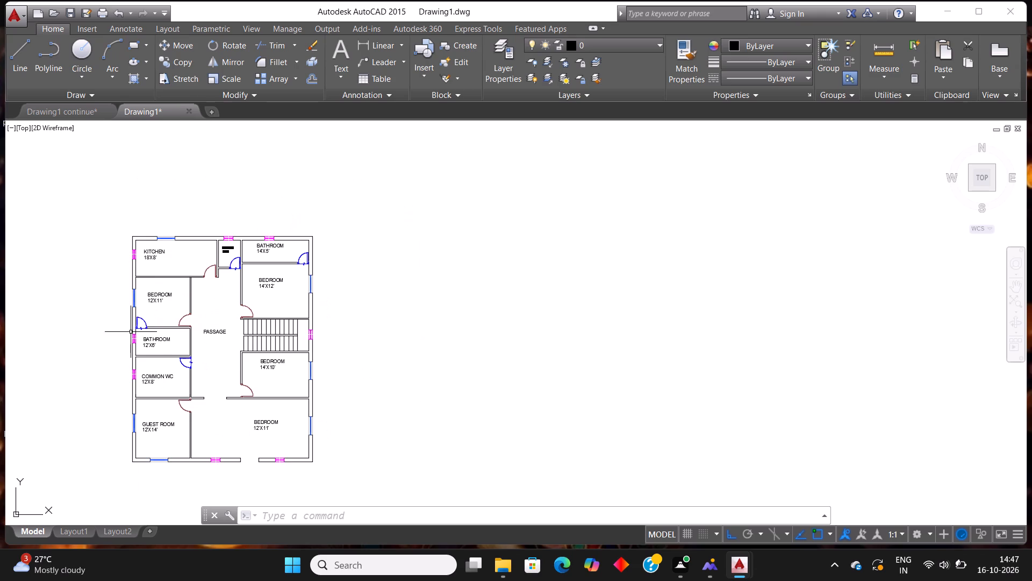
scroll(131, 332, "up", 1)
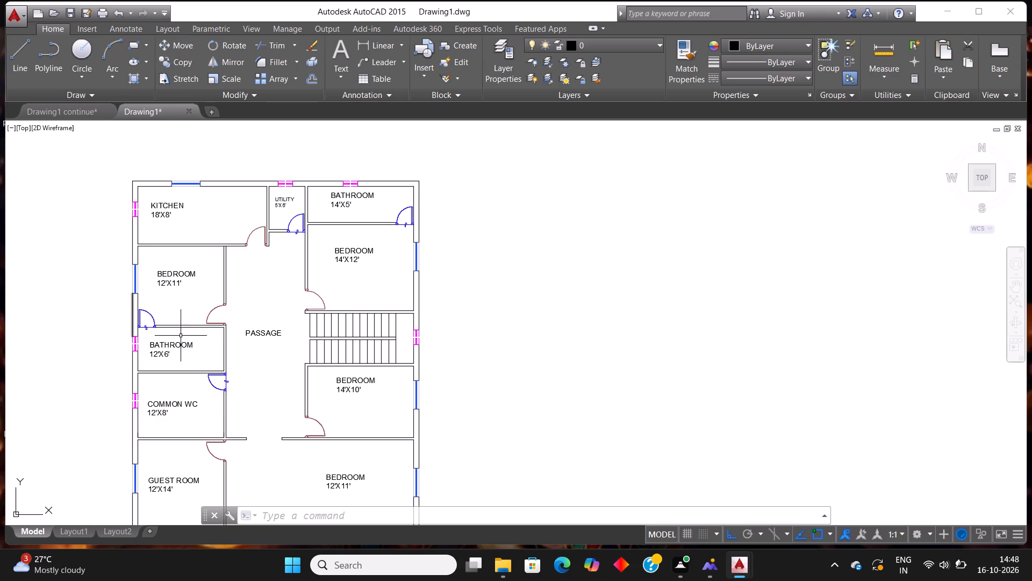
scroll(216, 333, "down", 1)
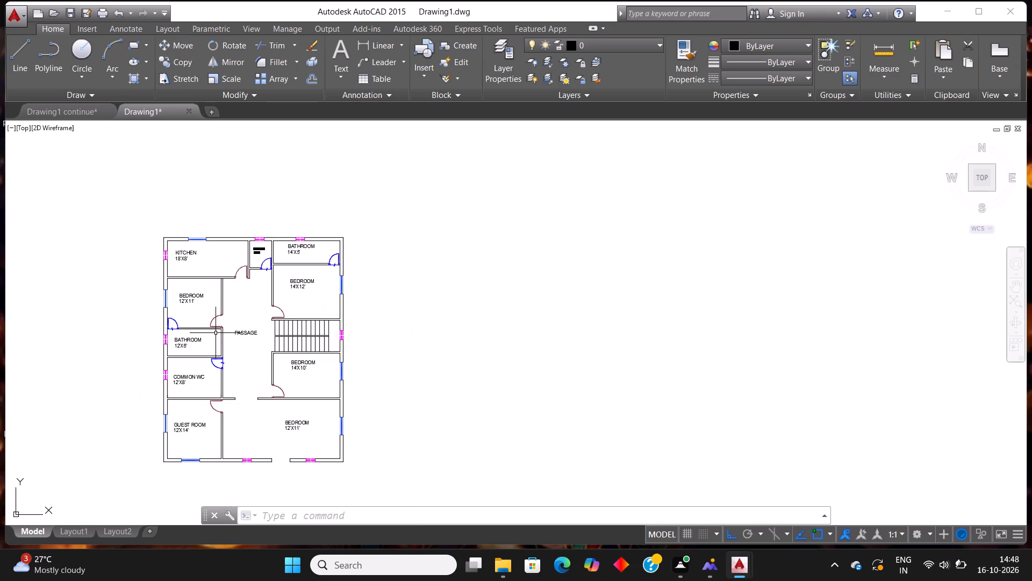
scroll(216, 333, "up", 1)
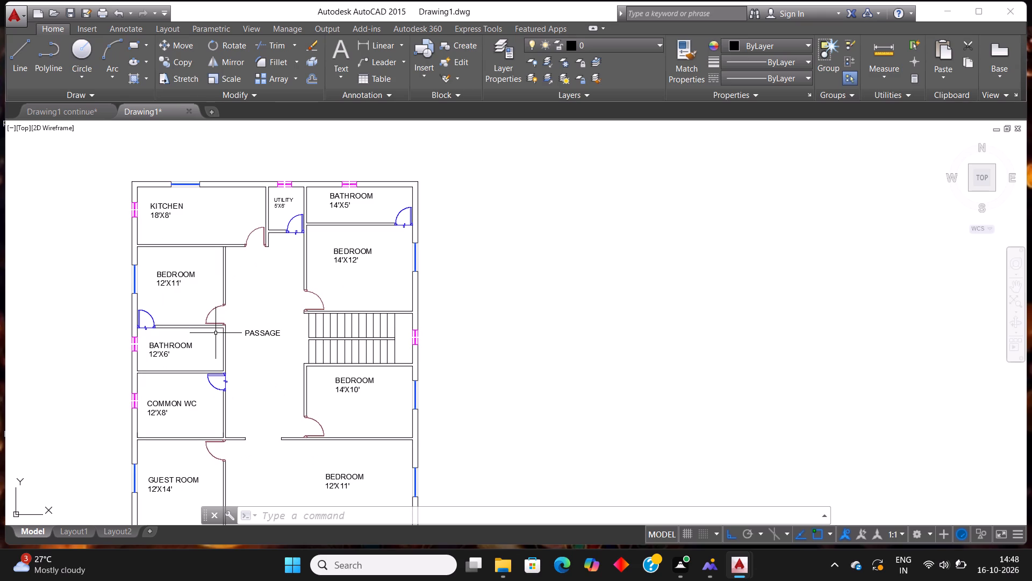
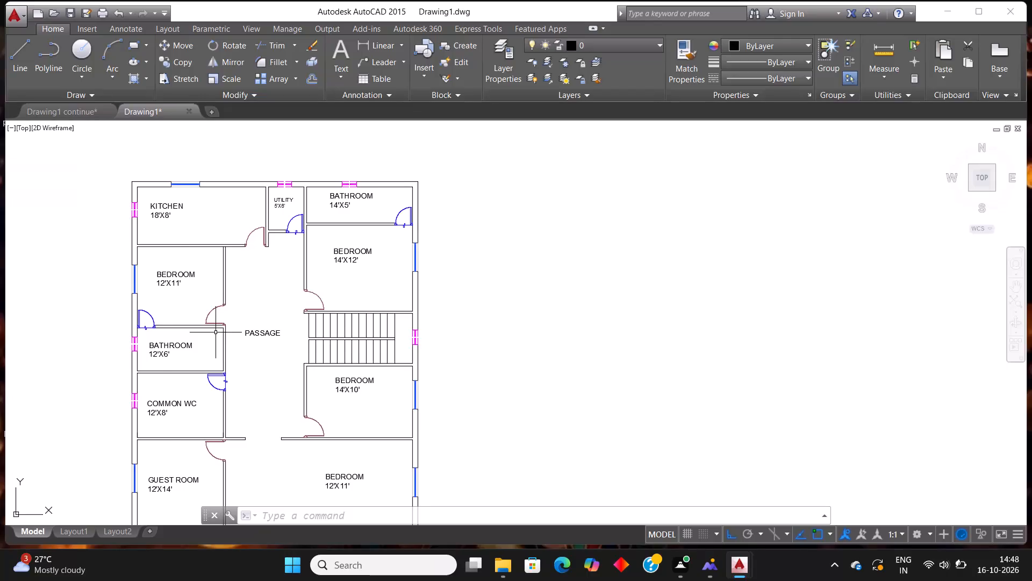
Examine the central passage with the adjoining bedrooms, bathroom, common WC and staircase in the floor plan.
scroll(227, 352, "down", 2)
scroll(227, 352, "up", 4)
scroll(227, 352, "down", 1)
scroll(216, 339, "up", 1)
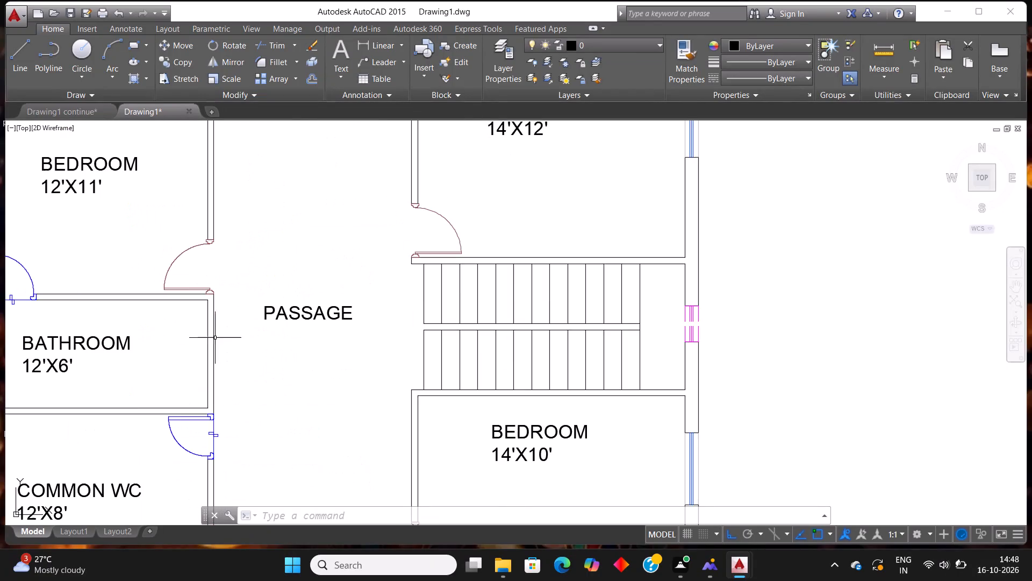
scroll(213, 335, "down", 2)
scroll(209, 327, "up", 1)
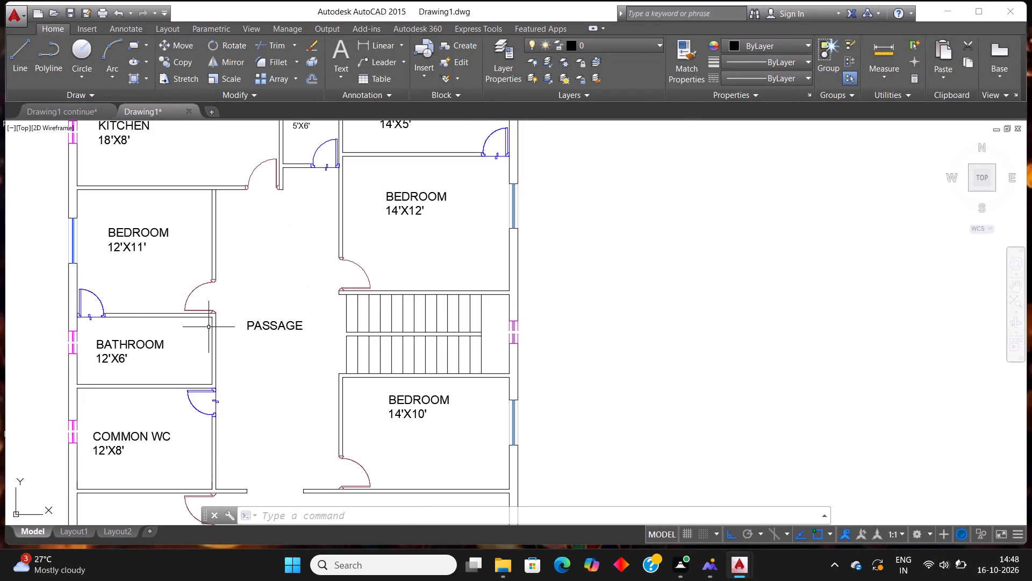
scroll(209, 327, "down", 1)
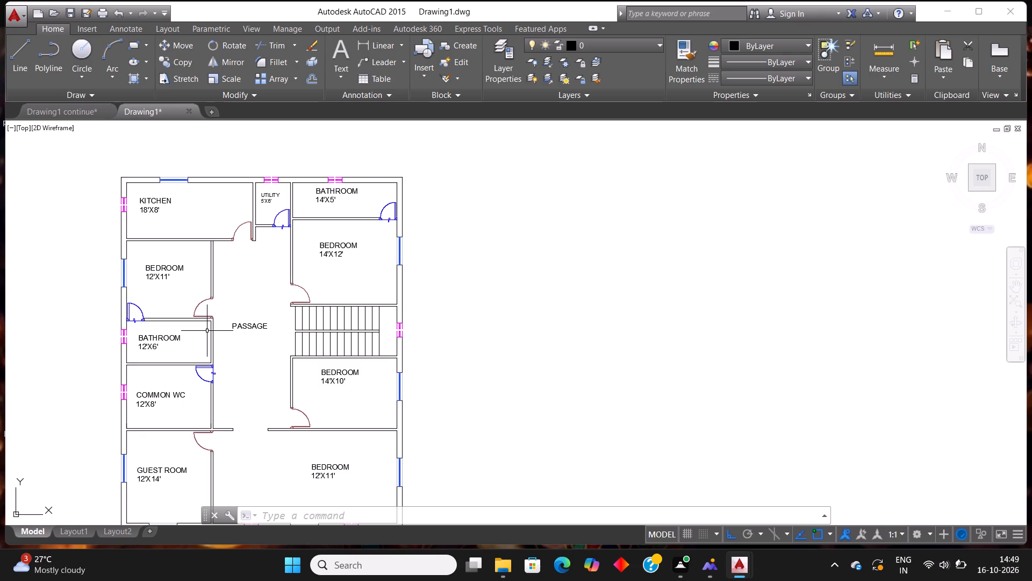
scroll(351, 375, "down", 1)
scroll(454, 391, "down", 2)
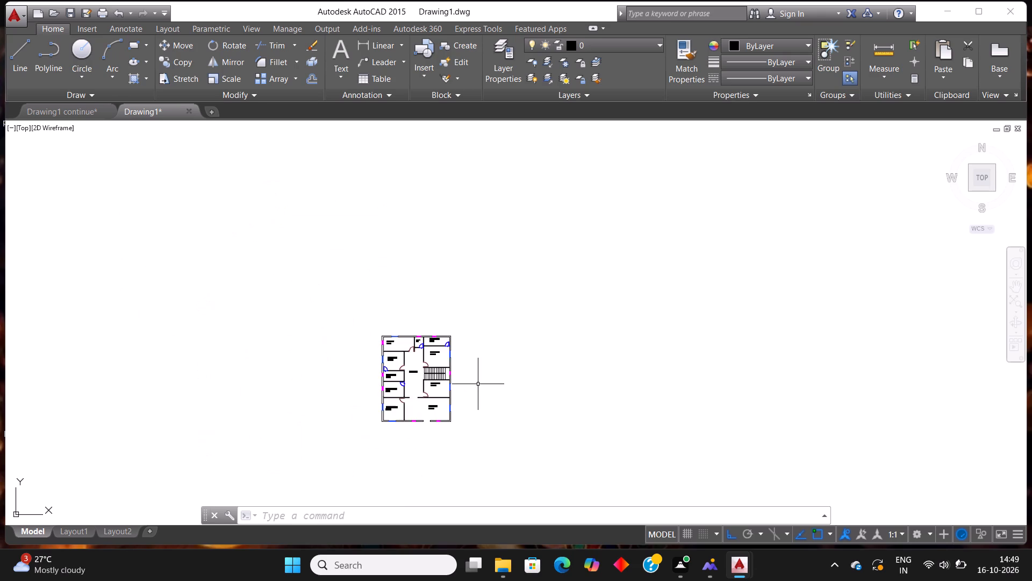
Examine the guest room and the 12'X11' bedroom, including the windows and opening along the plan's lower exterior wall.
scroll(445, 388, "up", 3)
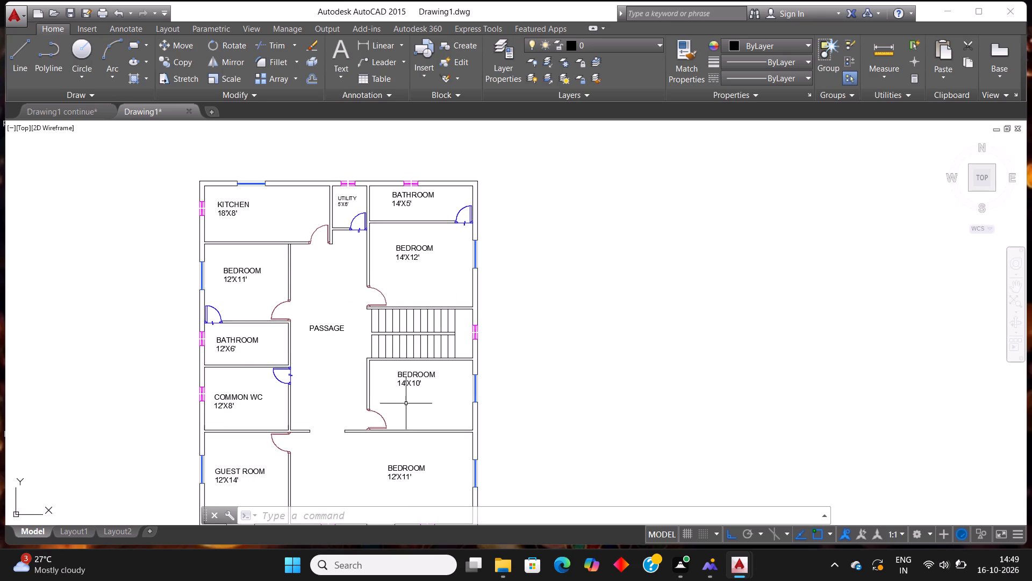
scroll(406, 403, "down", 1)
scroll(412, 438, "up", 2)
scroll(397, 437, "down", 2)
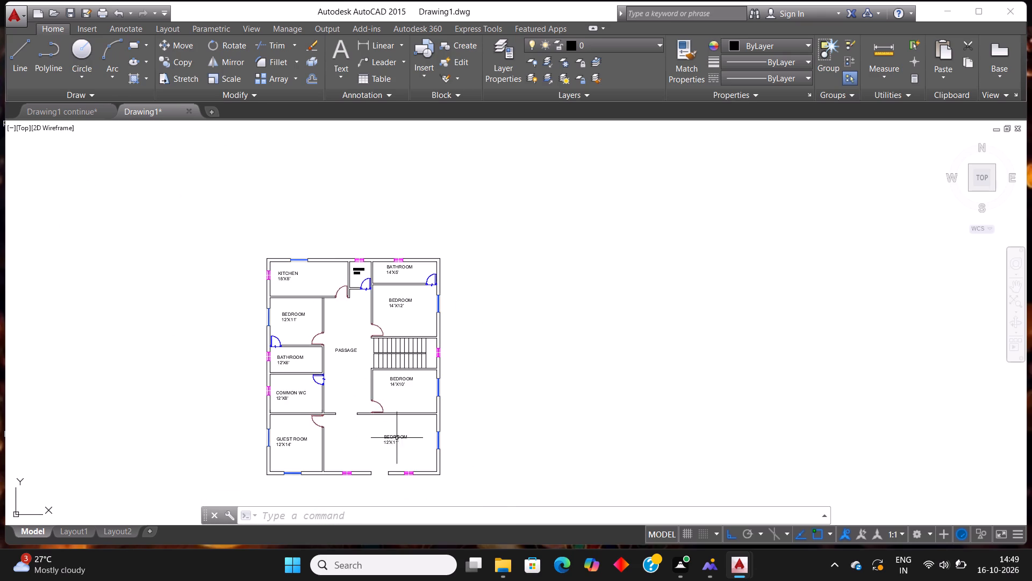
scroll(285, 452, "up", 2)
scroll(285, 452, "down", 1)
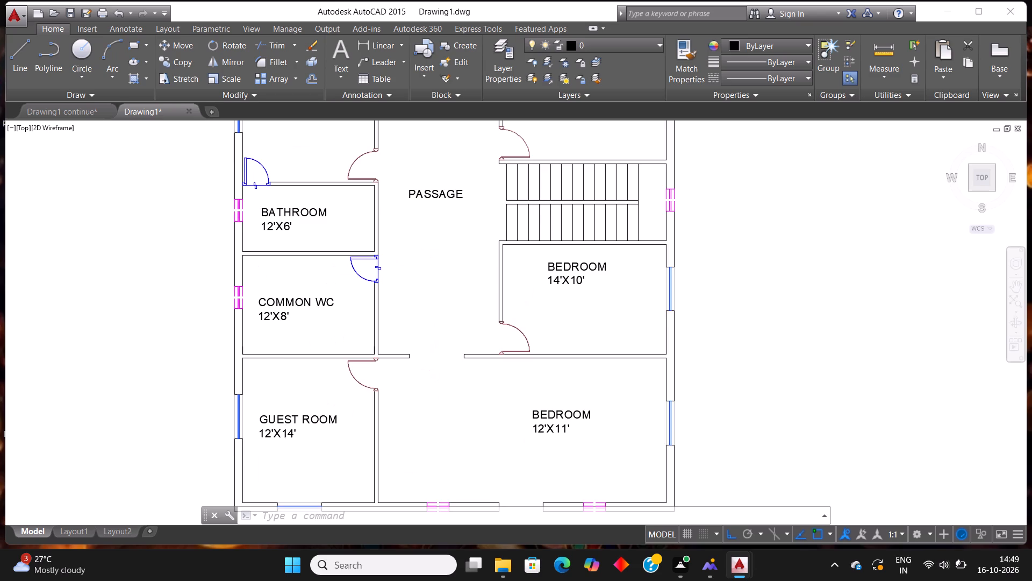
scroll(285, 452, "up", 2)
scroll(285, 452, "down", 2)
scroll(280, 490, "up", 3)
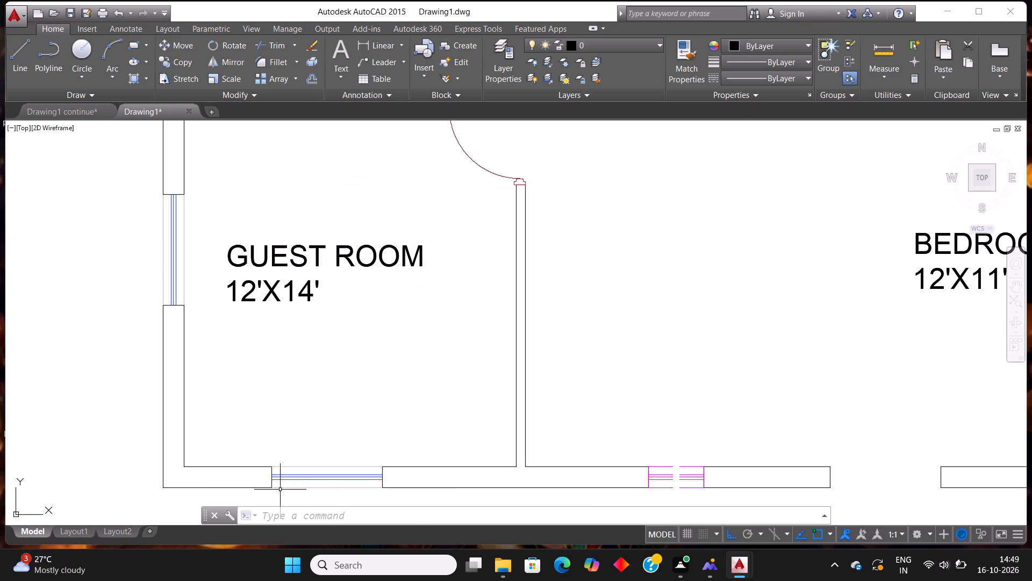
scroll(281, 485, "down", 1)
scroll(302, 417, "down", 1)
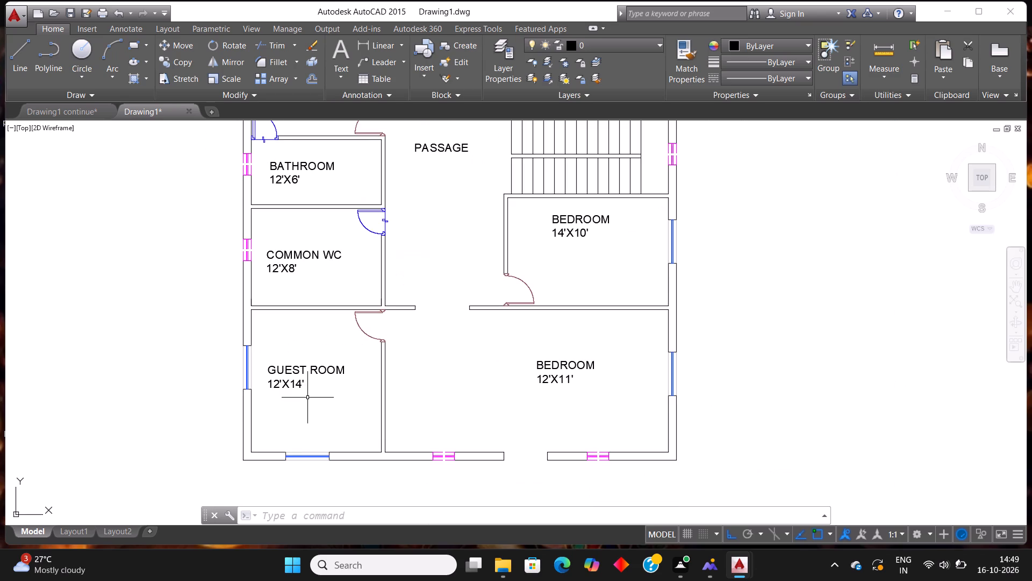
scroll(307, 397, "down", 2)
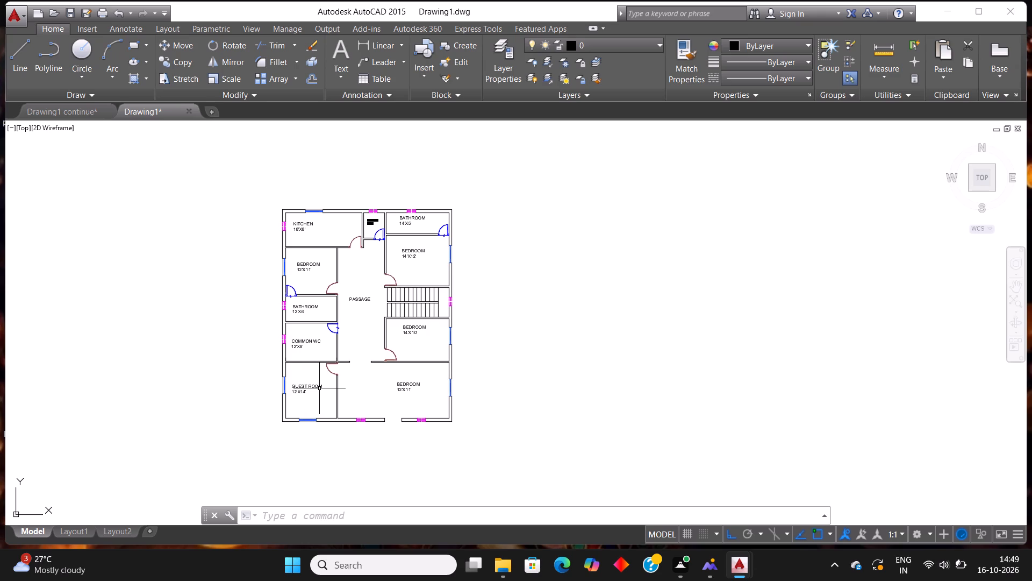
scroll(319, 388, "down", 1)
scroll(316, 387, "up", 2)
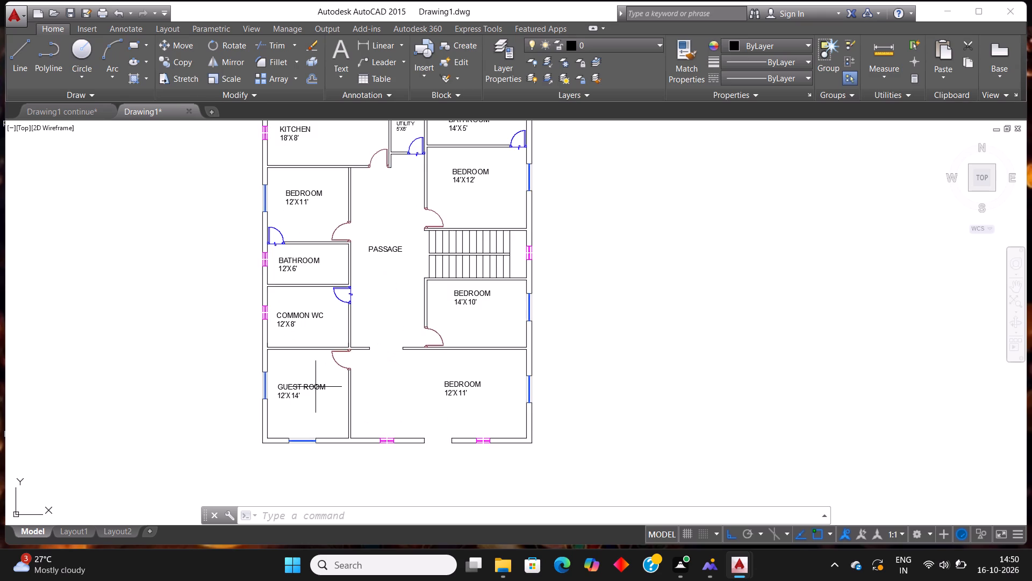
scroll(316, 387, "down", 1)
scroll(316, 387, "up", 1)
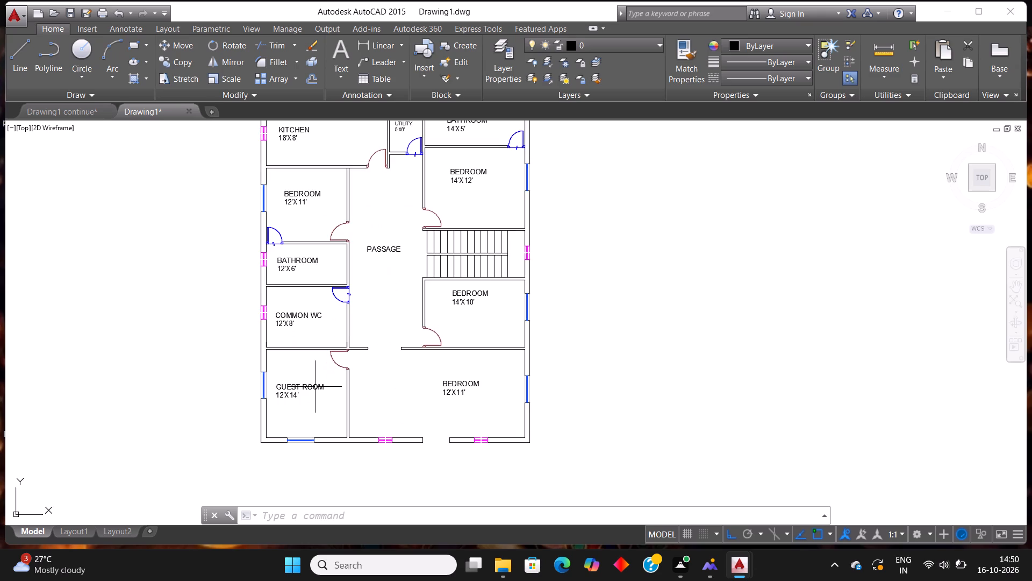
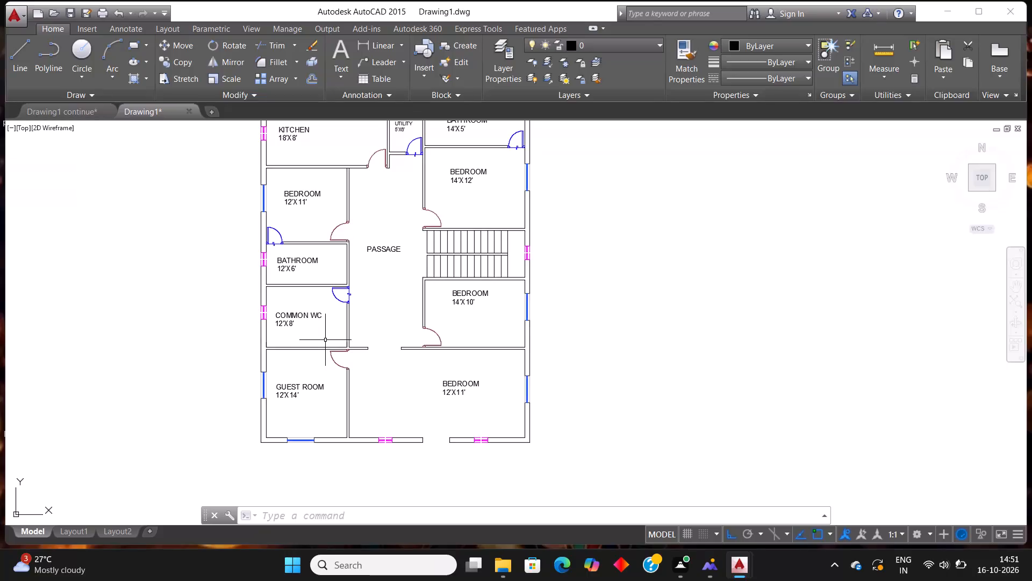
Examine the overall floor plan and the guest room, common WC and bedrooms in its lower half.
scroll(331, 338, "down", 2)
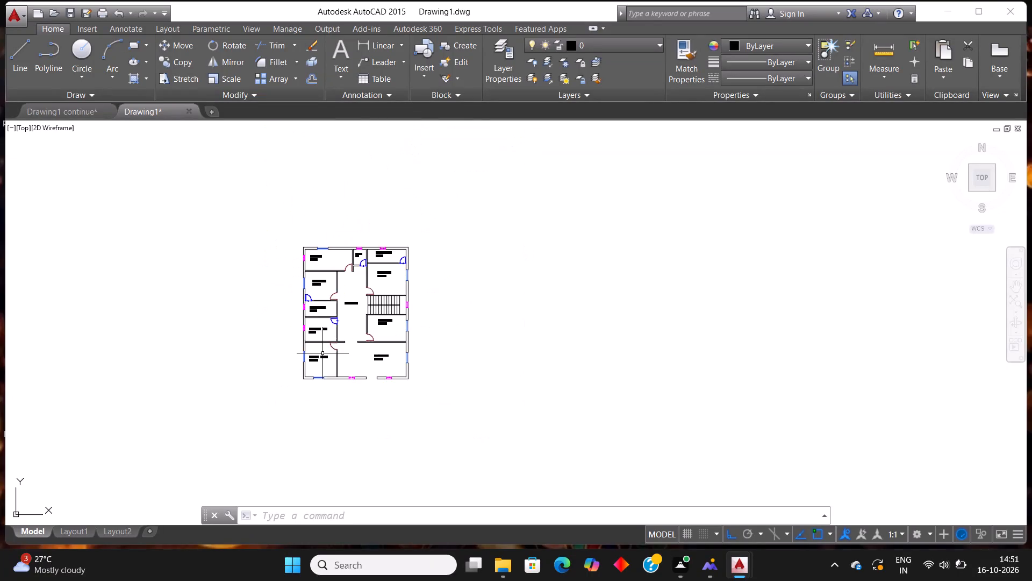
scroll(322, 355, "up", 1)
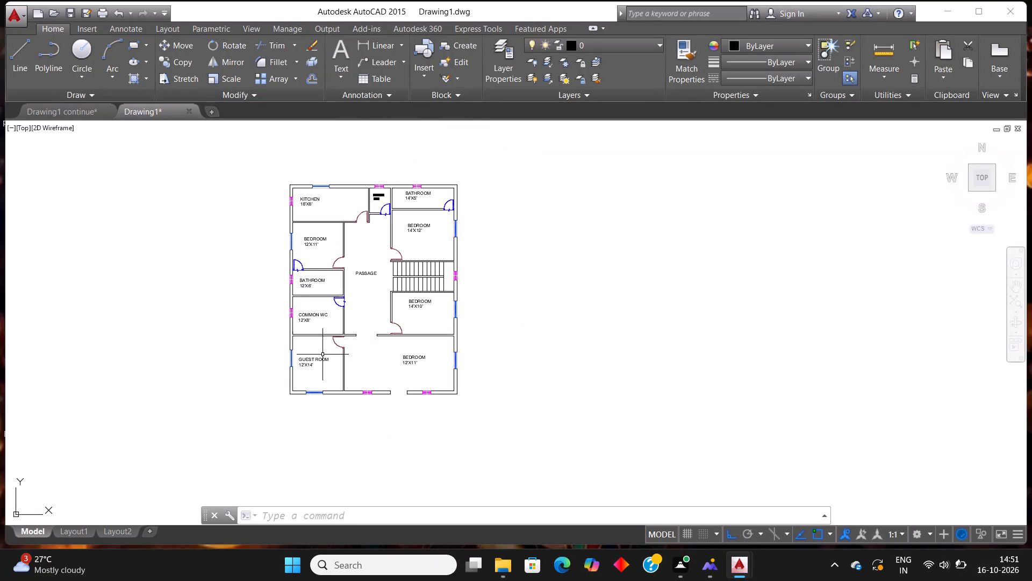
scroll(322, 374, "up", 1)
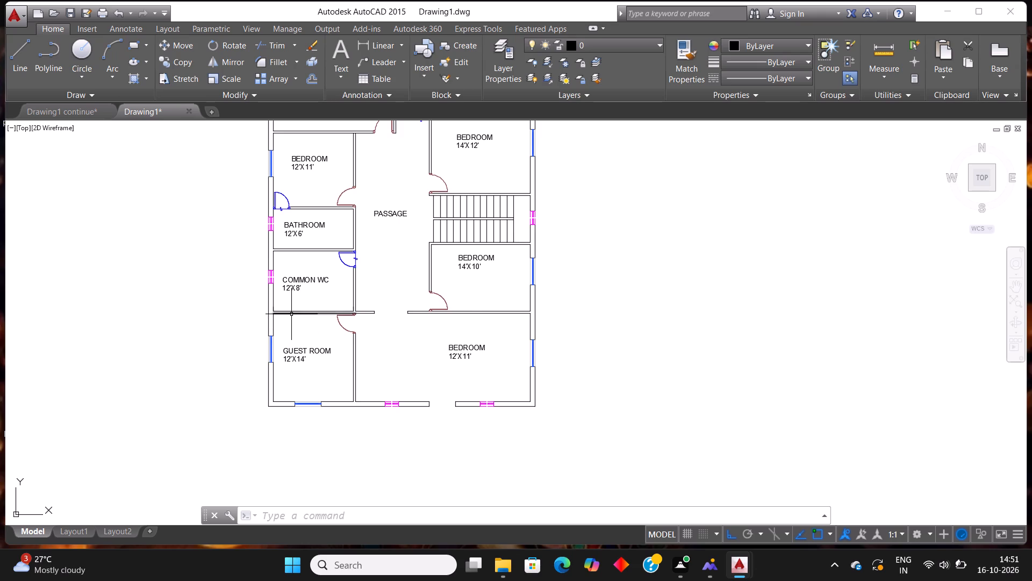
scroll(291, 314, "up", 1)
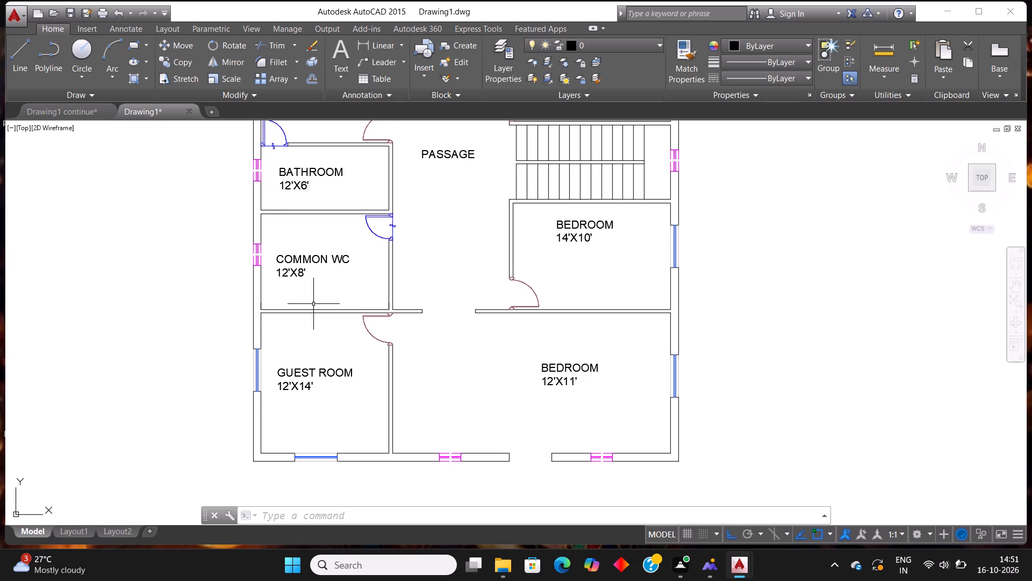
scroll(320, 330, "down", 2)
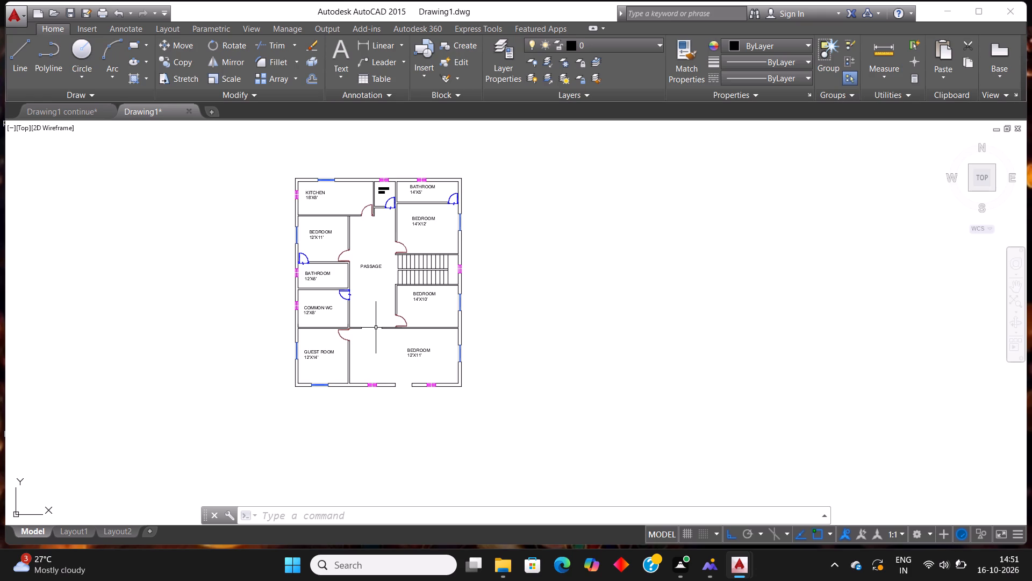
scroll(245, 376, "down", 2)
scroll(356, 367, "up", 1)
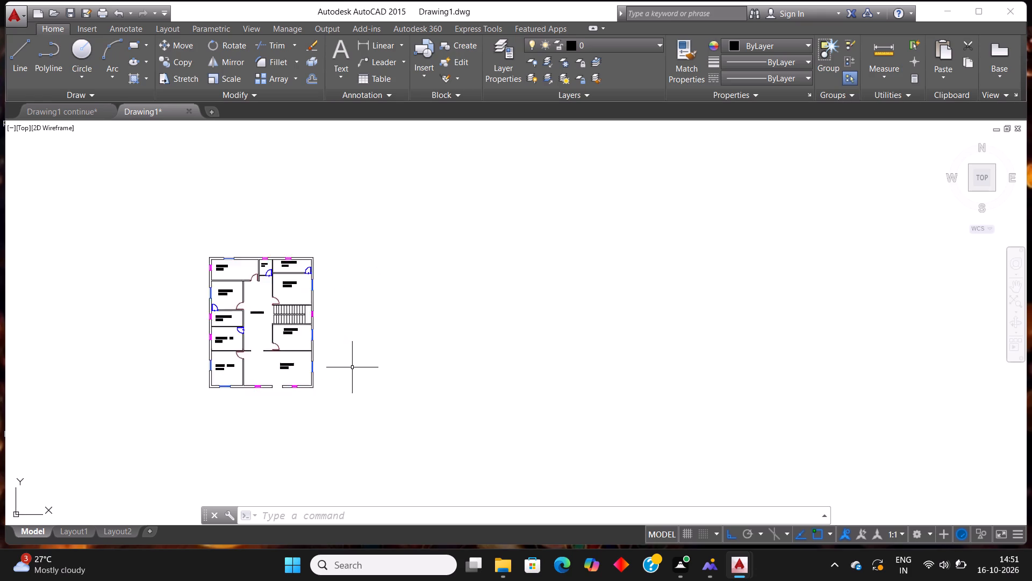
Replace the BEDROOM 12'X11' label in the large room beside the guest room with PORCH.
scroll(349, 368, "up", 1)
scroll(225, 373, "up", 2)
double_click(293, 363)
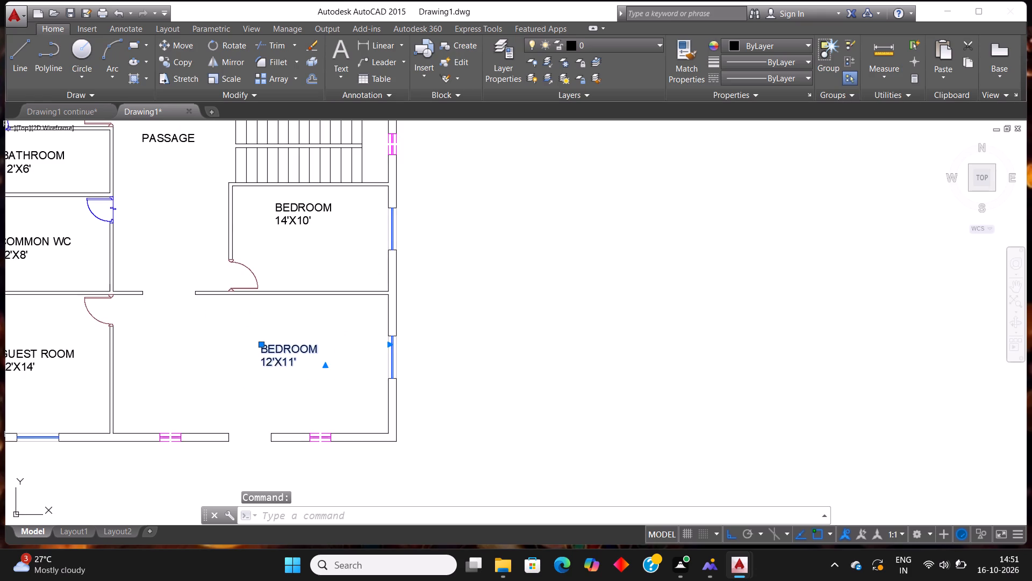
left_click(311, 361)
key("BackSpace")
key("BackSpace")
key("BackSpace")
key("BackSpace")
key("BackSpace")
key("BackSpace")
key("BackSpace")
key("BackSpace")
key("BackSpace")
key("BackSpace")
key("BackSpace")
key("BackSpace")
key("BackSpace")
key("BackSpace")
key("BackSpace")
key("BackSpace")
key("BackSpace")
key("BackSpace")
key("BackSpace")
key("BackSpace")
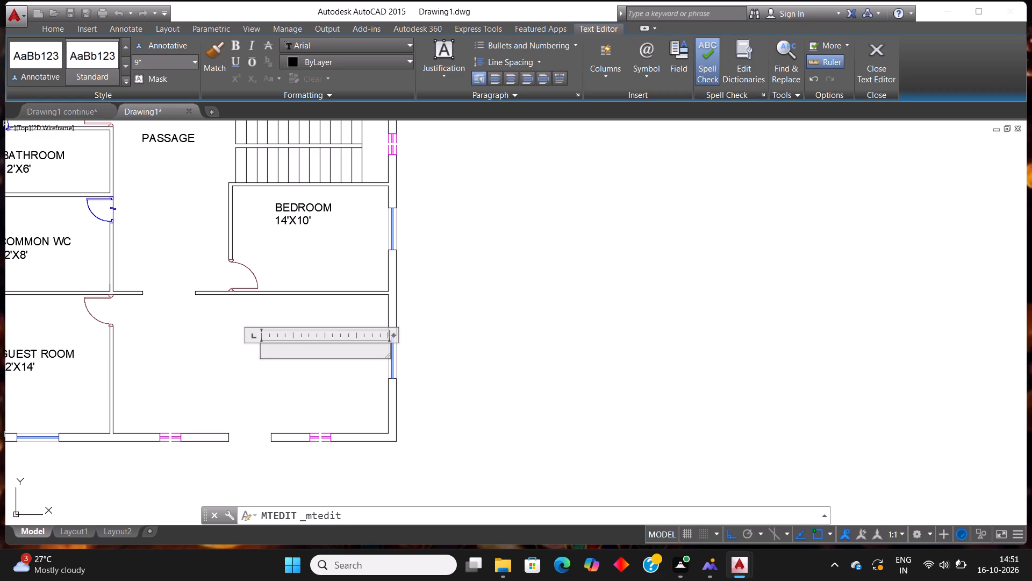
key("BackSpace")
key("BackSpace")
type("PORCH")
key("Return")
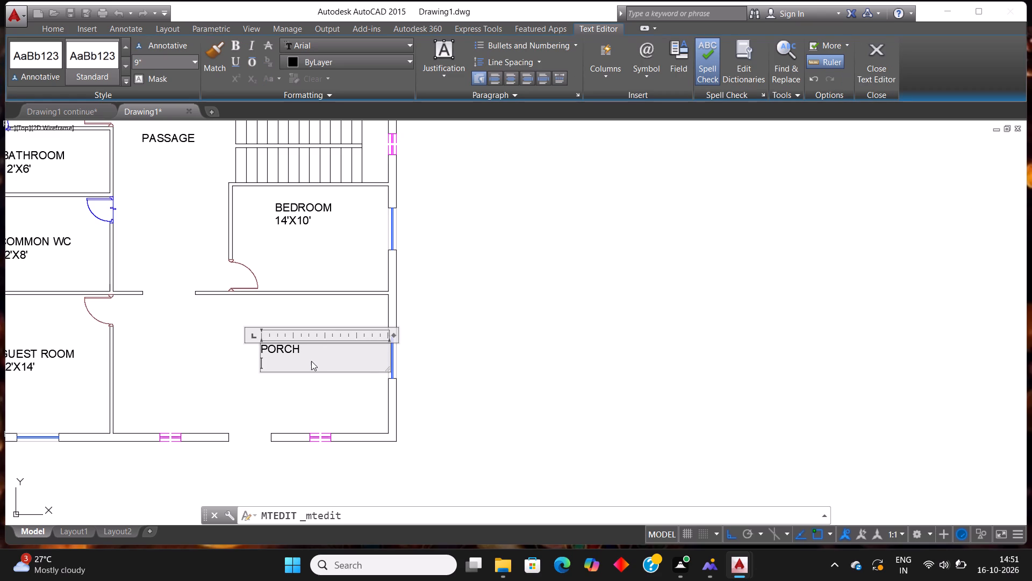
left_click(537, 297)
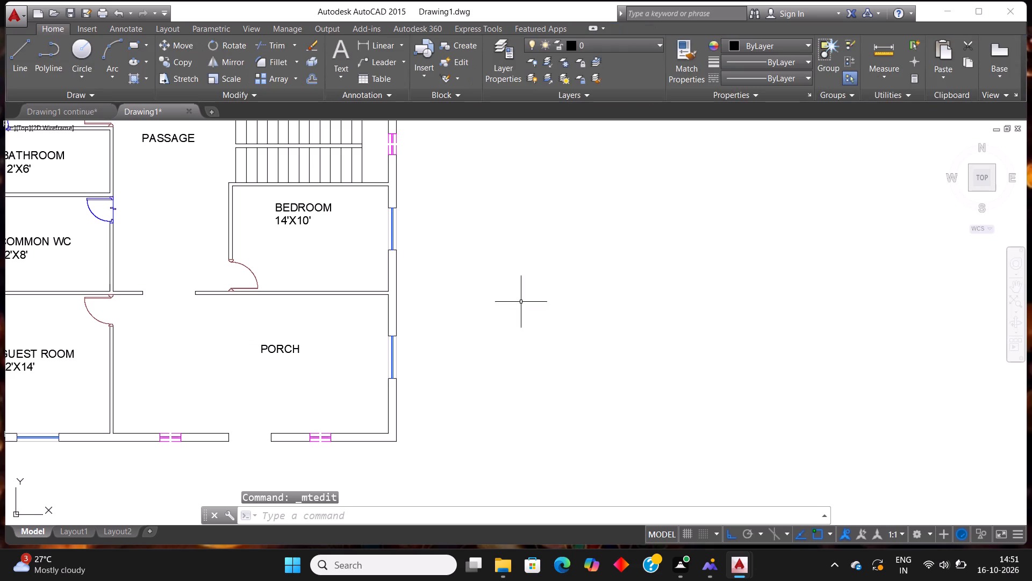
Measure the porch's inner depth with a linear dimension placed outside the exterior side wall.
left_click(359, 46)
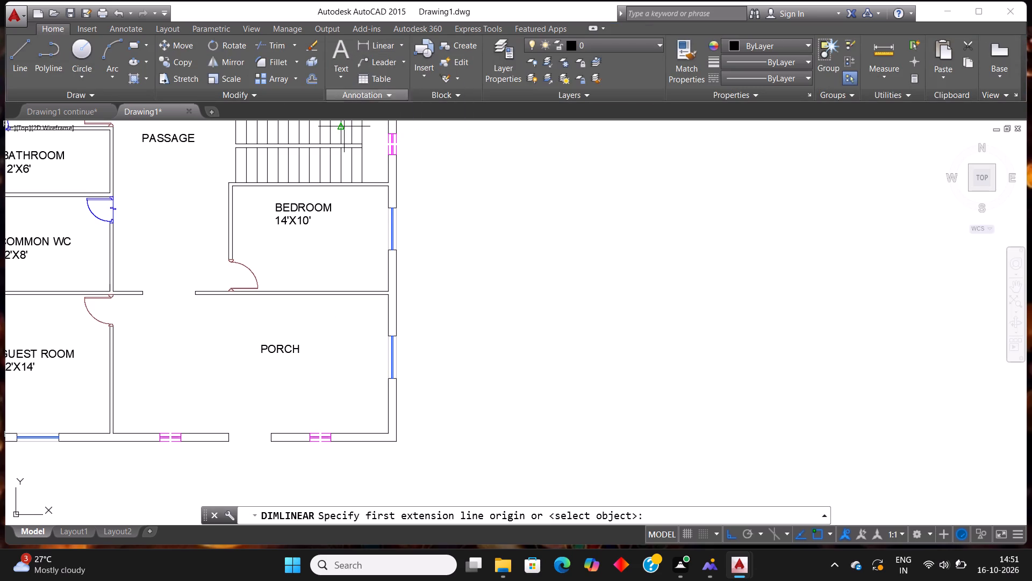
left_click(385, 296)
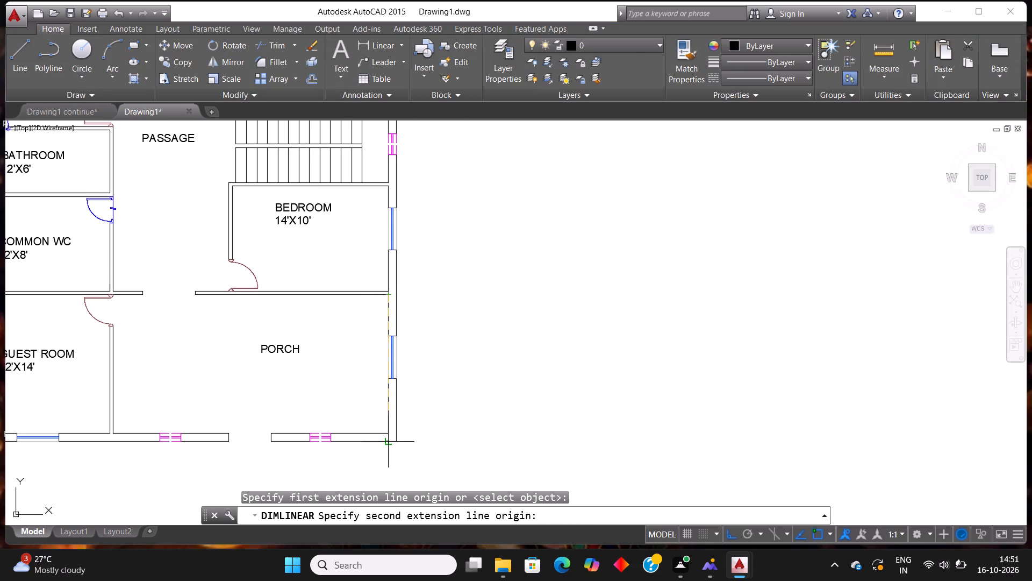
left_click(387, 433)
left_click(459, 408)
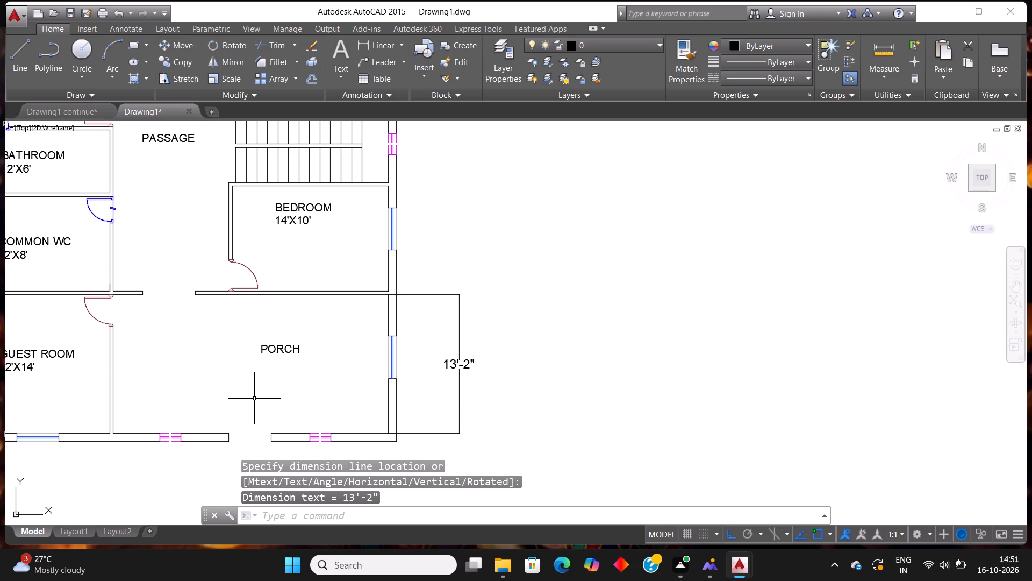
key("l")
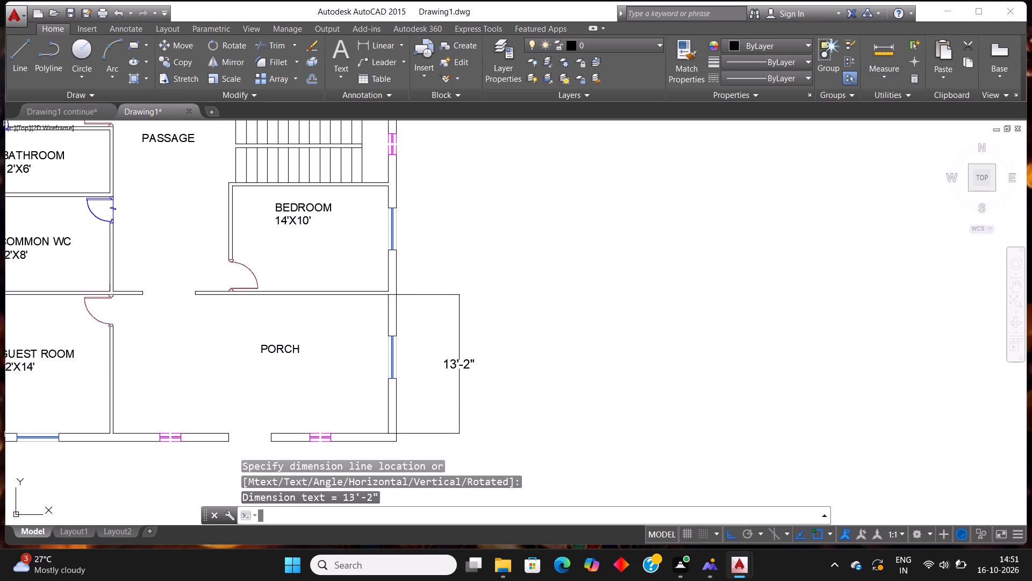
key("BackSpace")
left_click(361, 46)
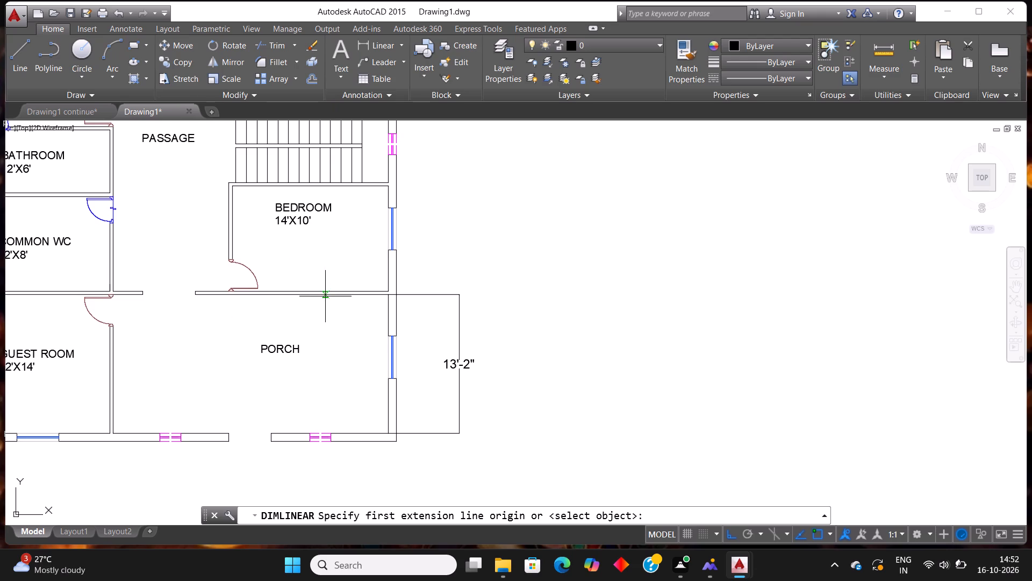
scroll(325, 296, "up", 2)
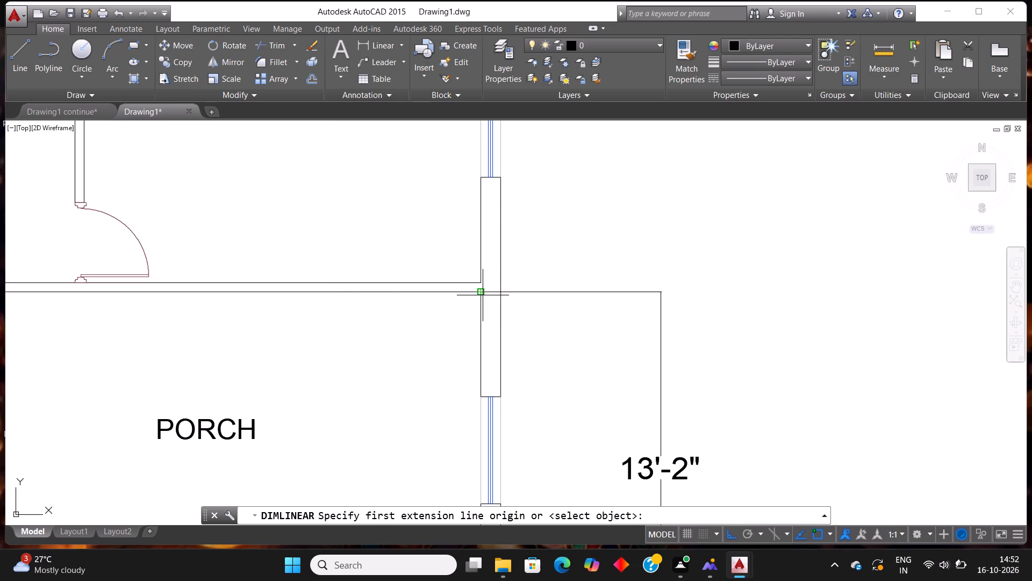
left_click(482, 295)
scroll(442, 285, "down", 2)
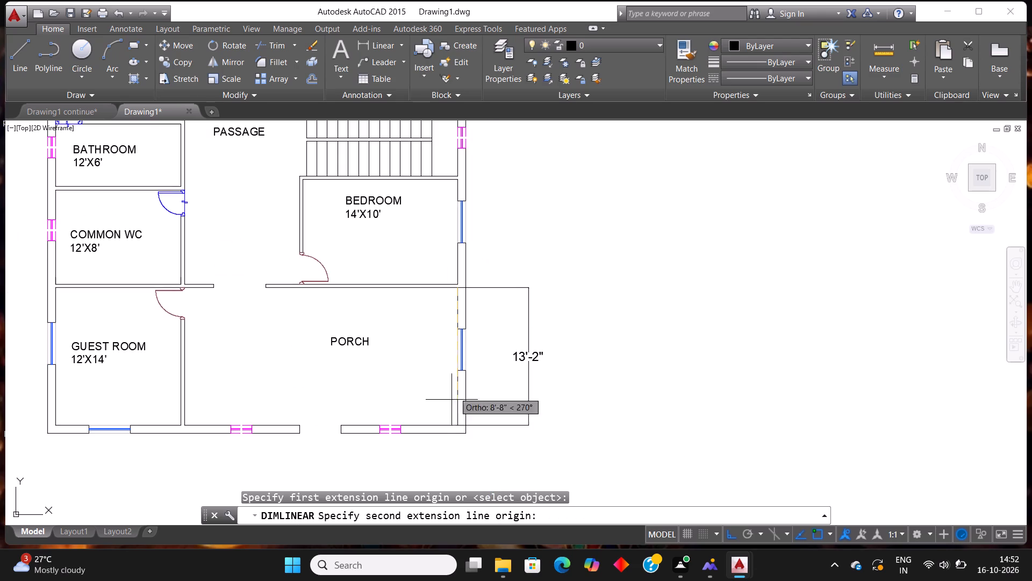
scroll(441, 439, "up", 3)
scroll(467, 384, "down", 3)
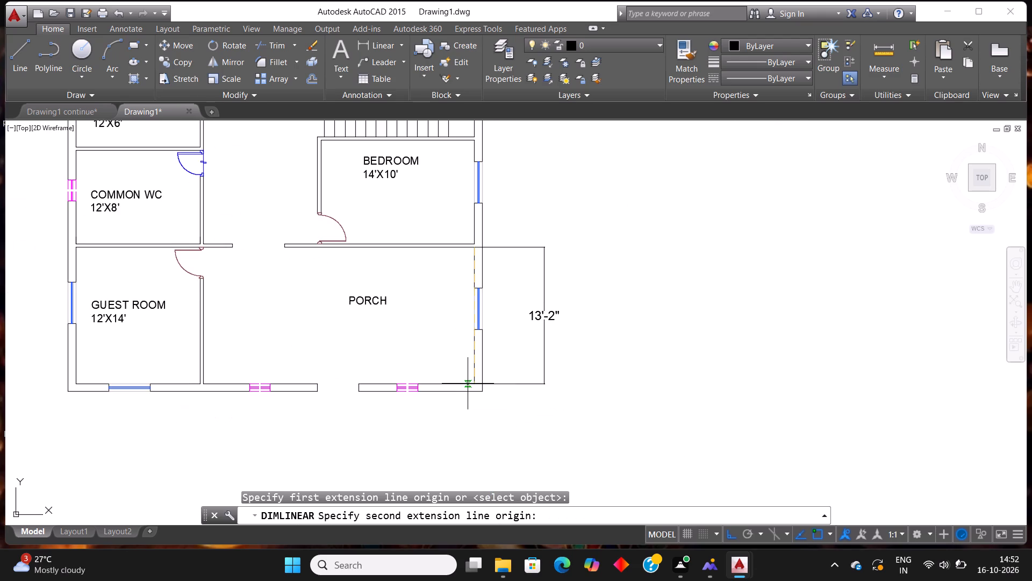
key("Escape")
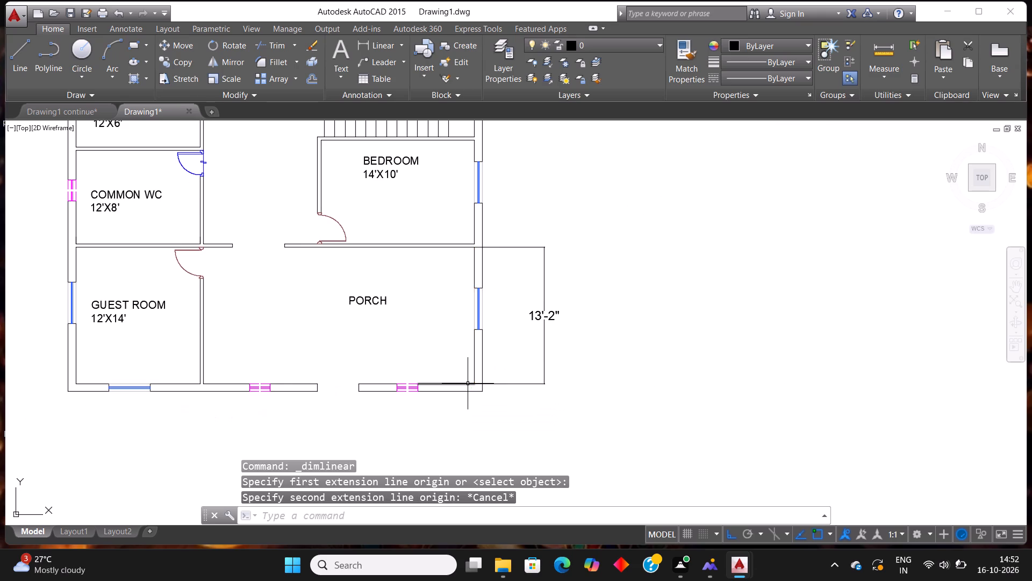
Measure the porch's inner width with a linear dimension placed below the front wall, from the guest room partition to the exterior side wall.
left_click(371, 44)
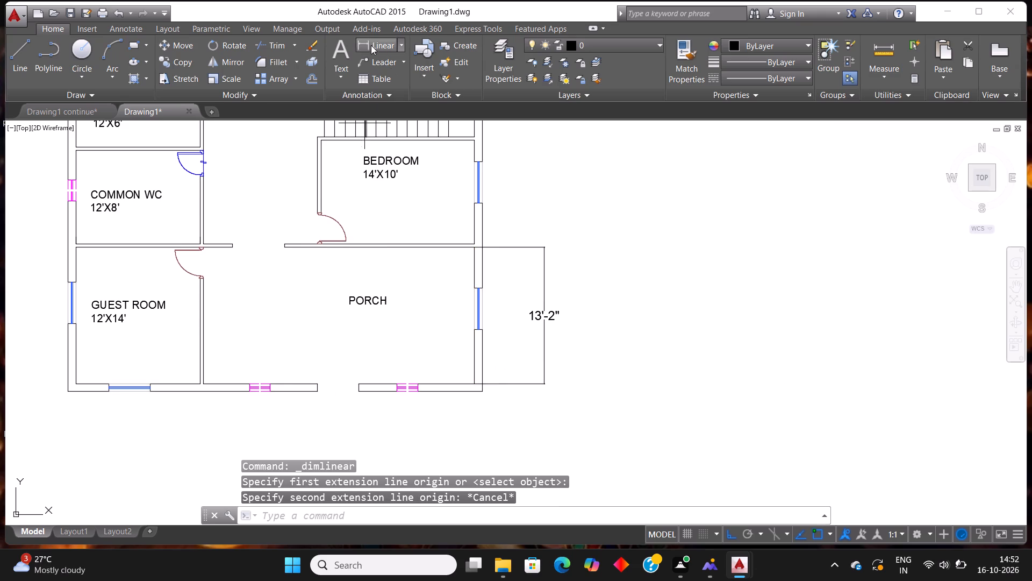
scroll(202, 390, "up", 2)
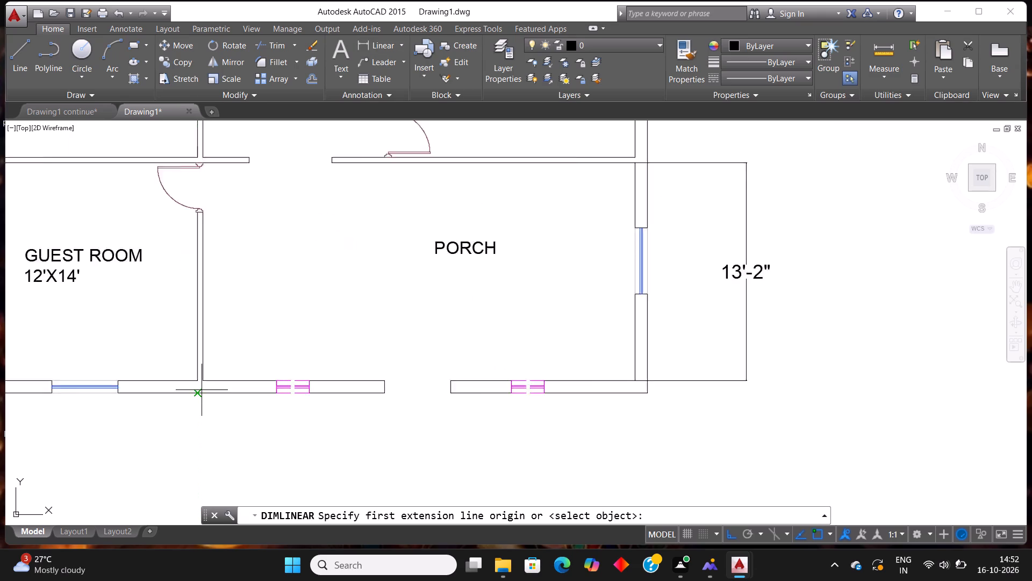
left_click(202, 380)
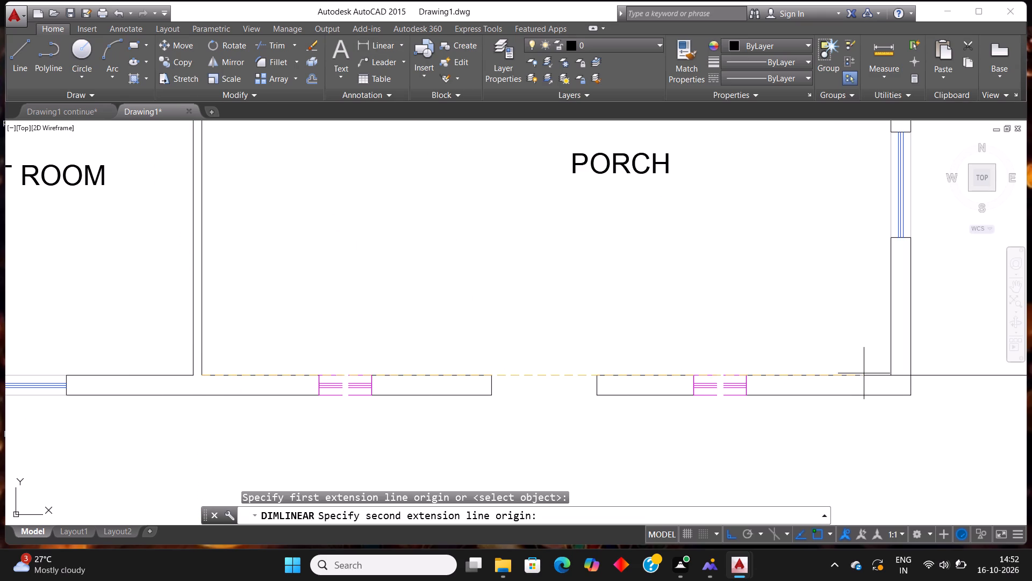
left_click(892, 376)
left_click(871, 463)
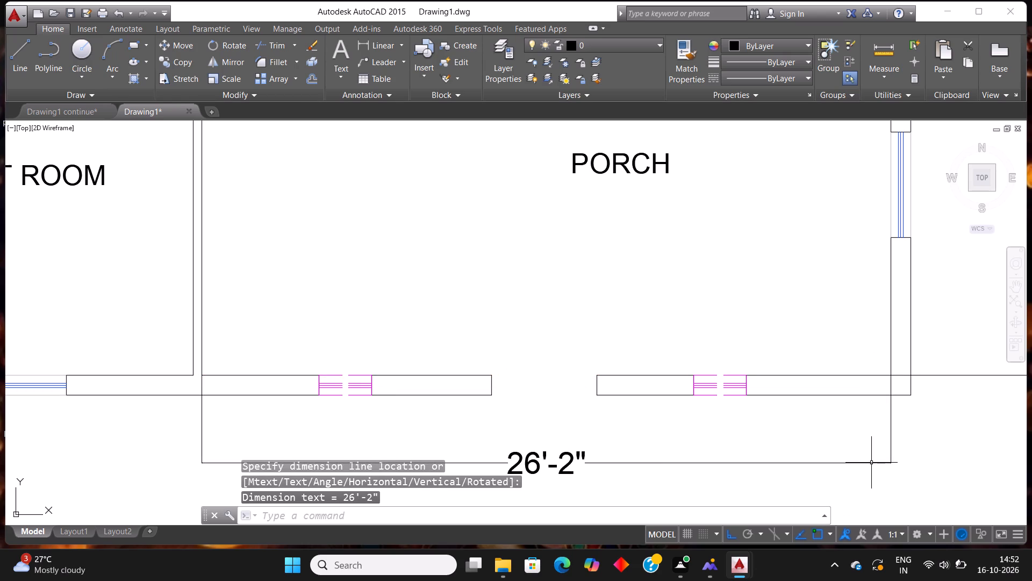
Add the size 26'2"X13'2" as a second line under PORCH in the room label.
scroll(857, 431, "down", 2)
scroll(806, 355, "down", 1)
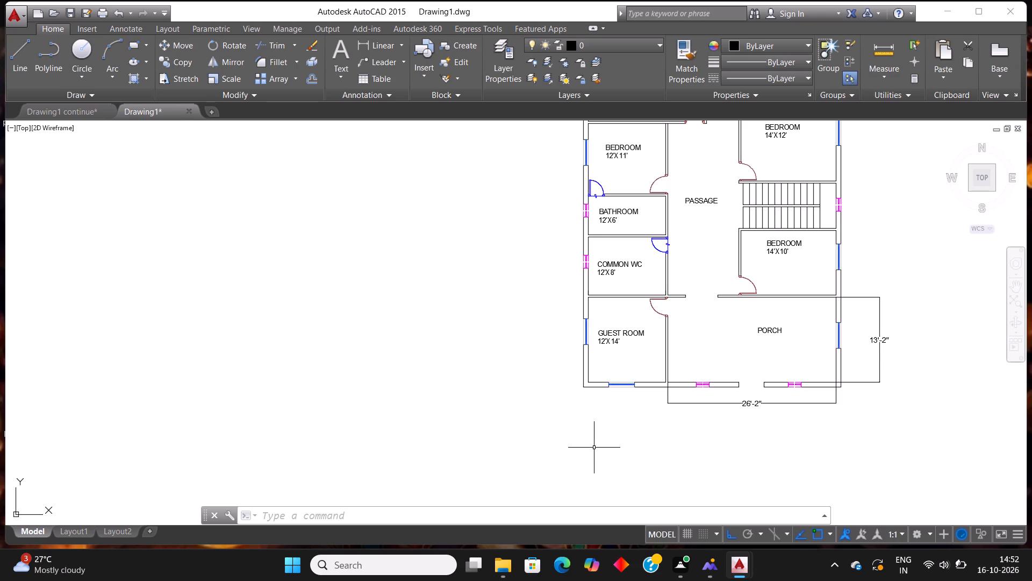
scroll(534, 440, "down", 1)
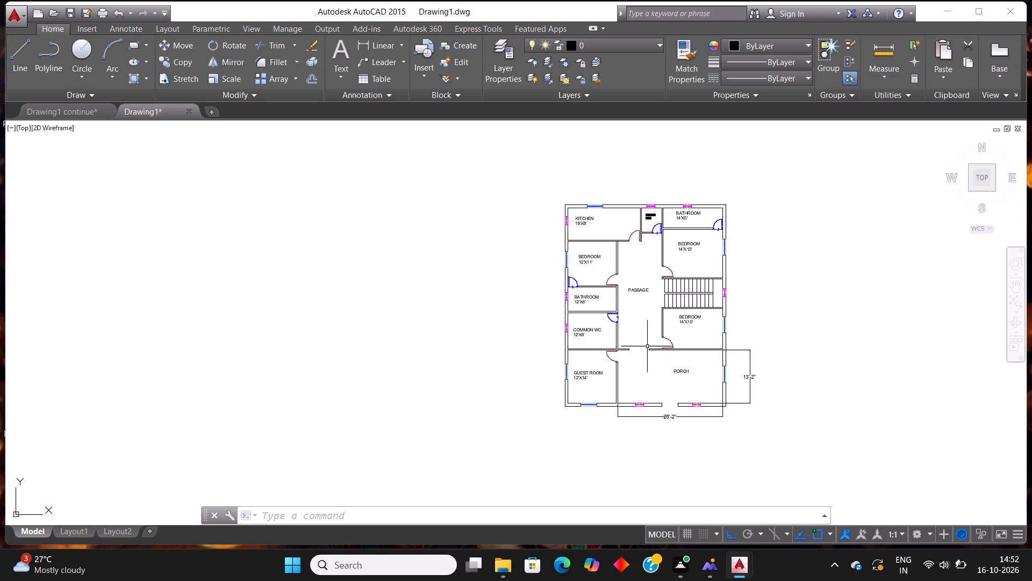
scroll(766, 381, "up", 3)
scroll(496, 362, "down", 1)
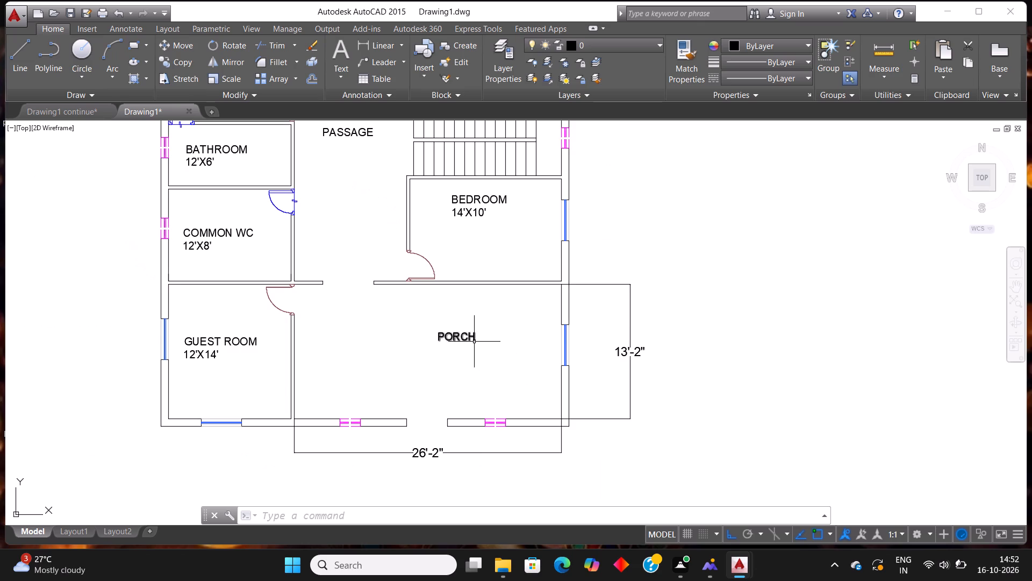
double_click(472, 341)
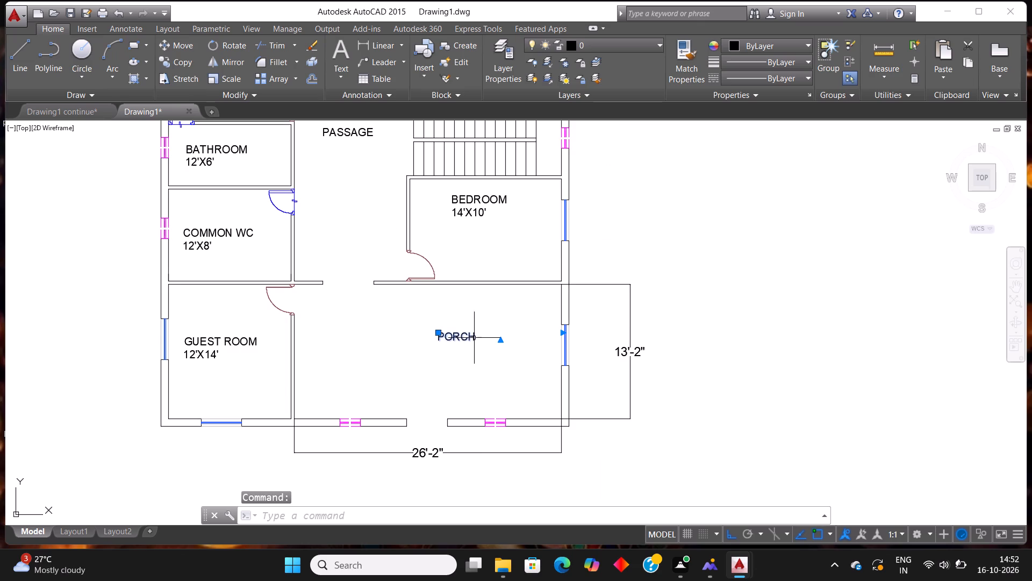
double_click(471, 337)
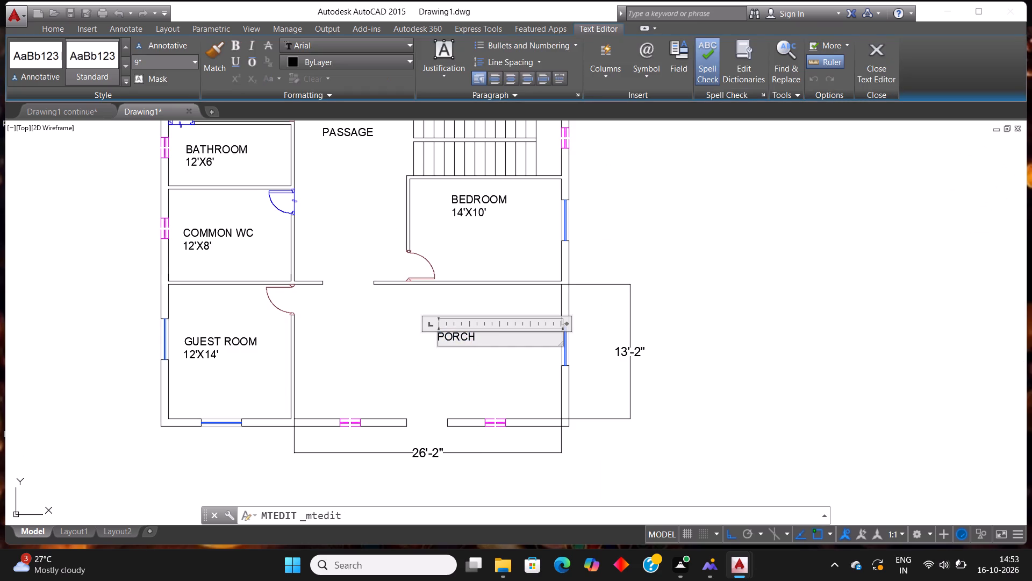
left_click(492, 331)
left_click(488, 341)
key("Return")
type("26'")
type("2\"")
key("x")
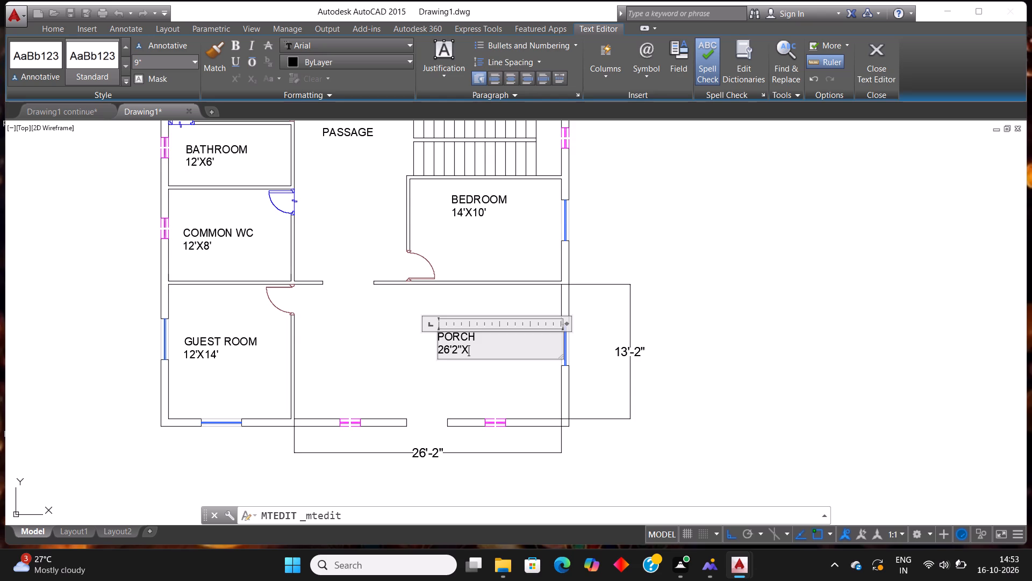
type("13'2\"")
left_click(382, 345)
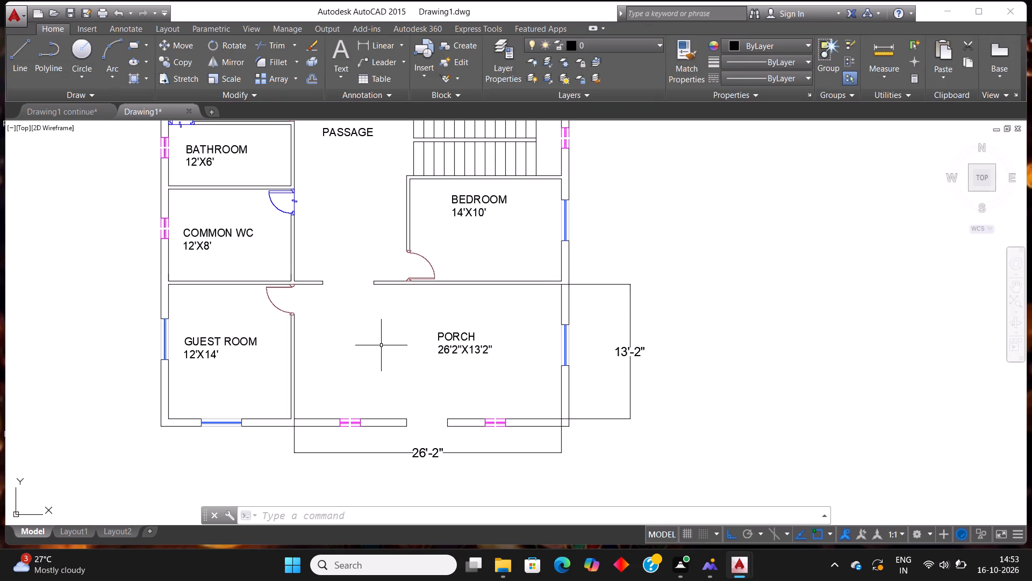
Delete the two linear dimensions measuring the porch, one outside the exterior side wall and one below the front wall.
scroll(329, 335, "down", 2)
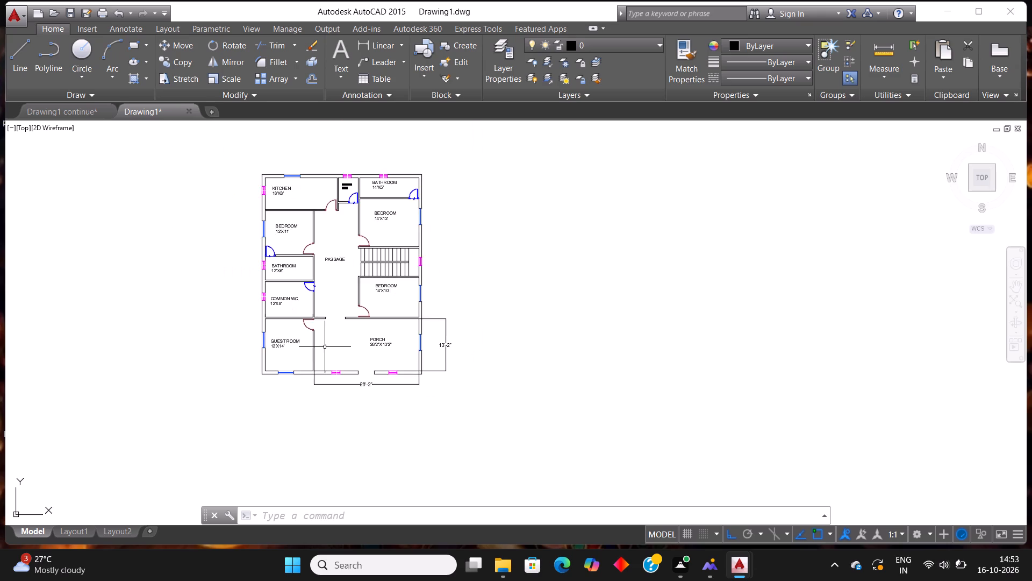
scroll(392, 377, "up", 1)
left_click_drag(514, 372, 502, 367)
left_click(467, 326)
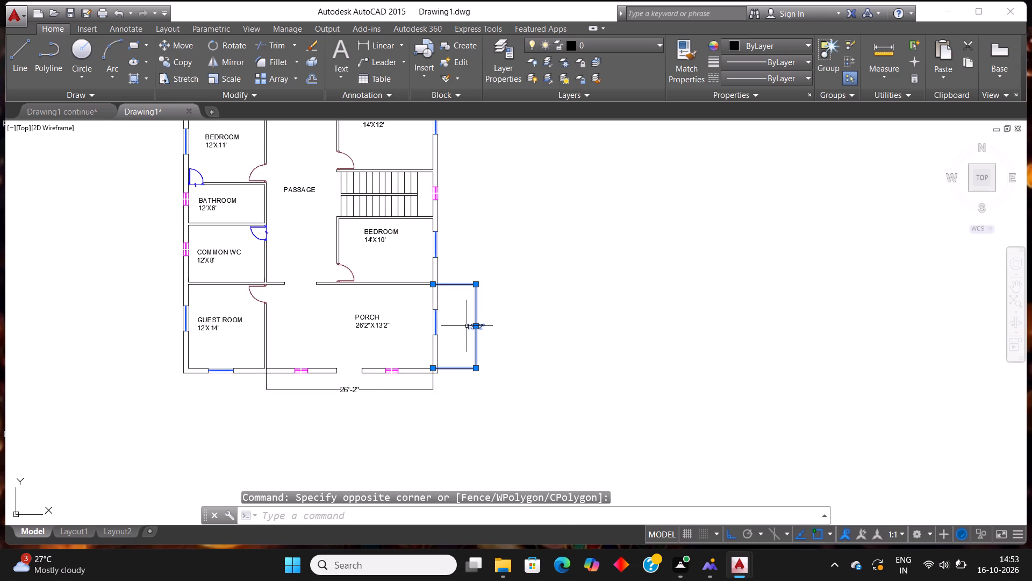
key("Delete")
left_click(449, 395)
left_click(407, 385)
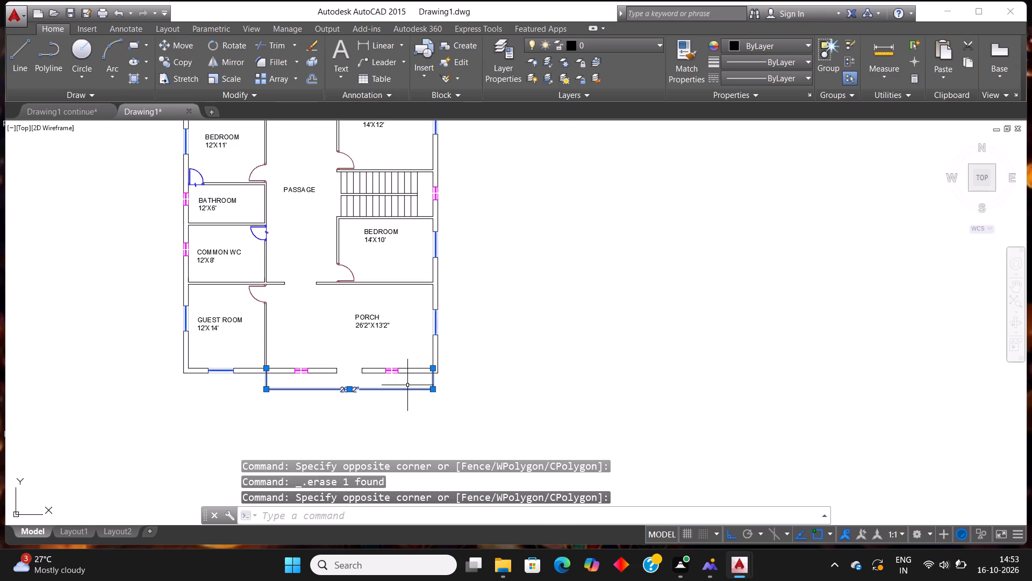
key("Delete")
scroll(407, 385, "down", 2)
scroll(364, 349, "up", 1)
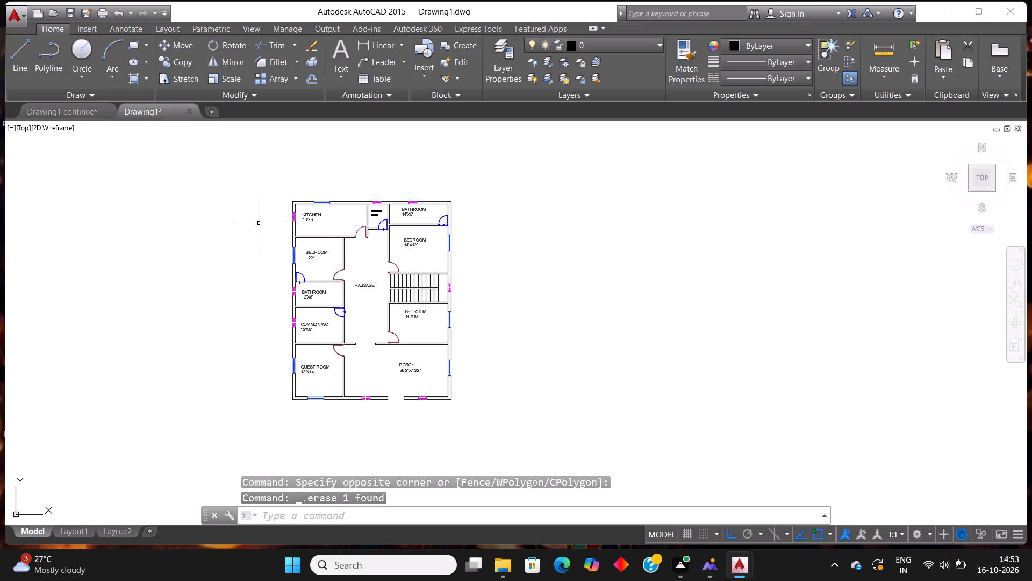
left_click(423, 379)
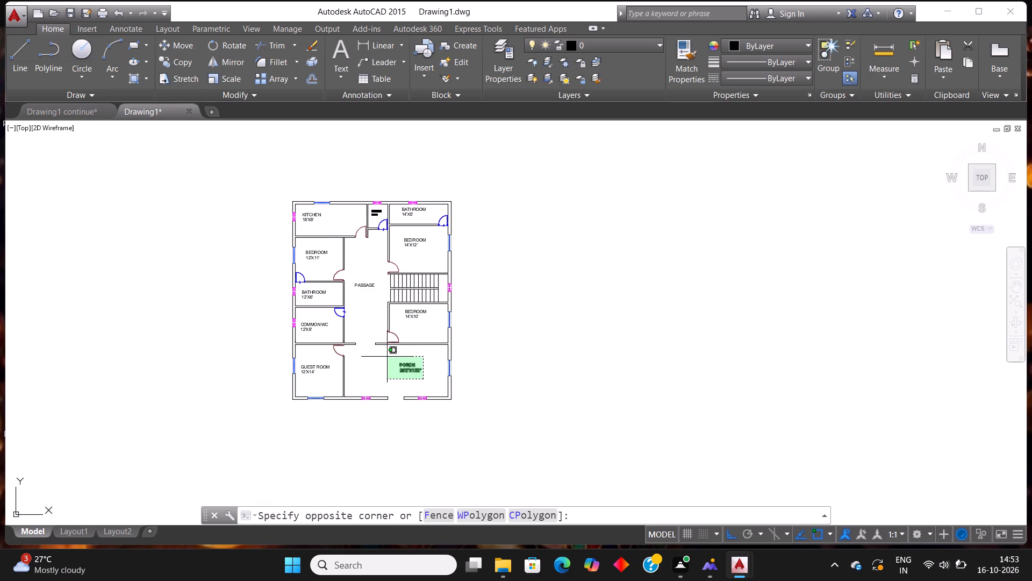
key("Escape")
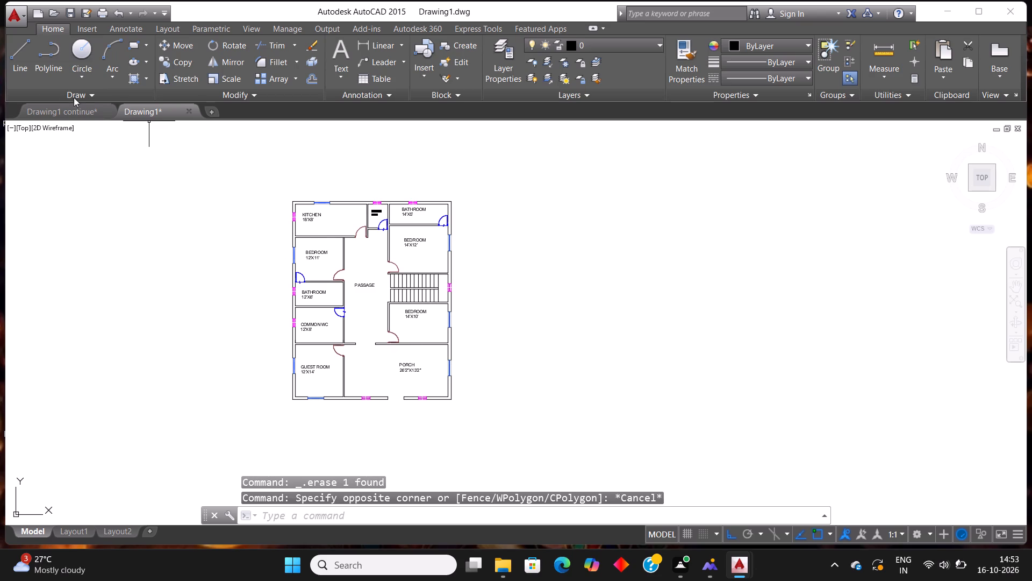
Switch to the Drawing1 continue file and examine its floor plan as a reference, including how the walls are hatched.
left_click(47, 115)
scroll(283, 296, "down", 5)
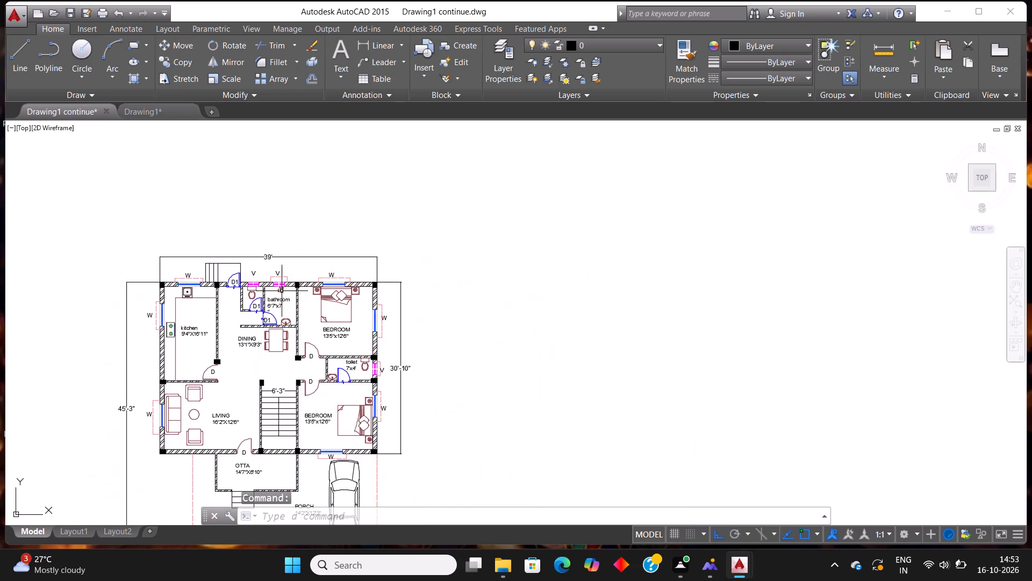
scroll(282, 291, "down", 1)
scroll(288, 407, "up", 1)
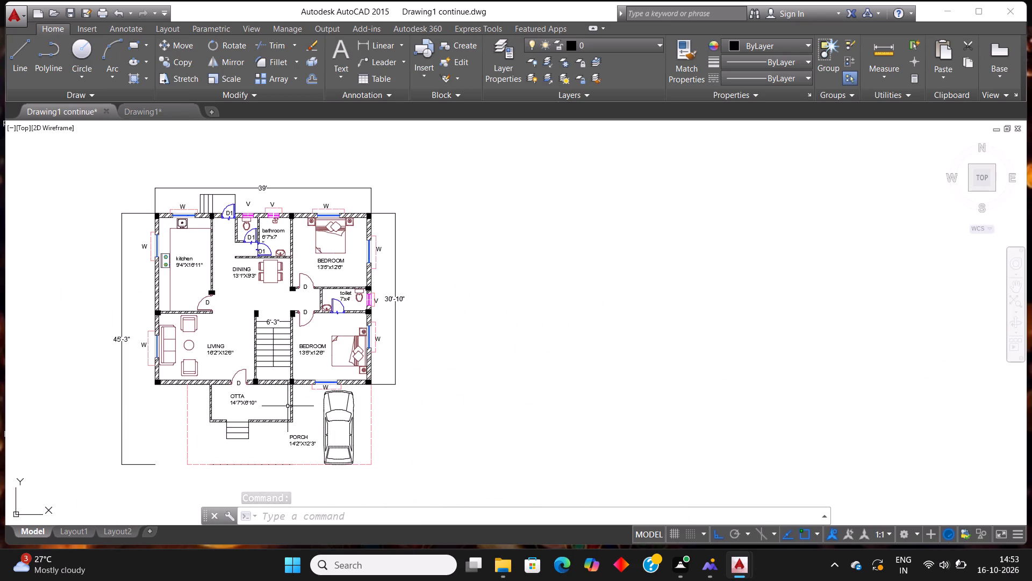
scroll(288, 406, "up", 1)
scroll(288, 406, "down", 1)
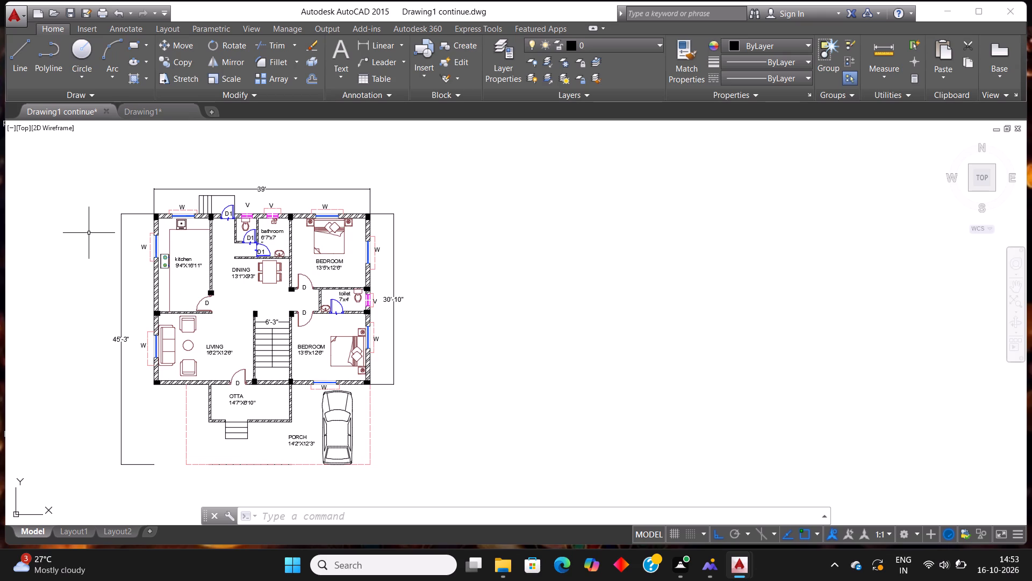
Return to Drawing1 and hatch the kitchen's exterior walls and its partitions to the bedroom and utility with the ANSI32 pattern.
left_click(155, 118)
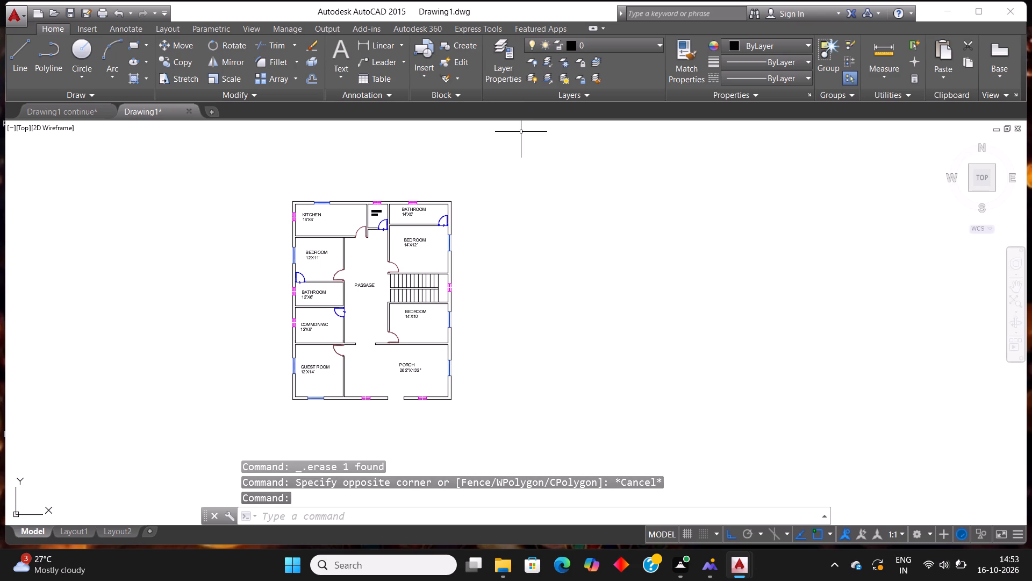
key("h")
key("Return")
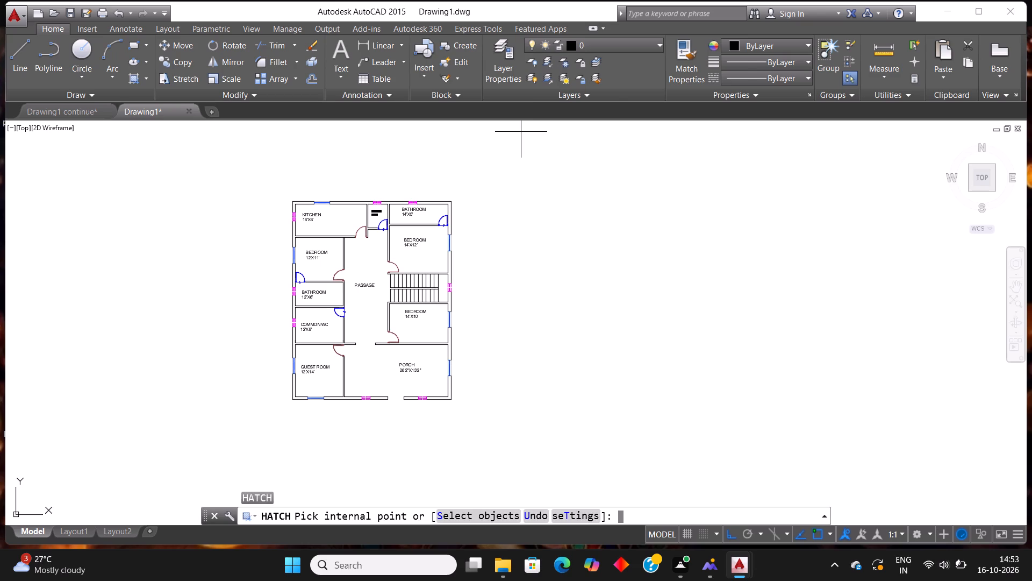
left_click(264, 65)
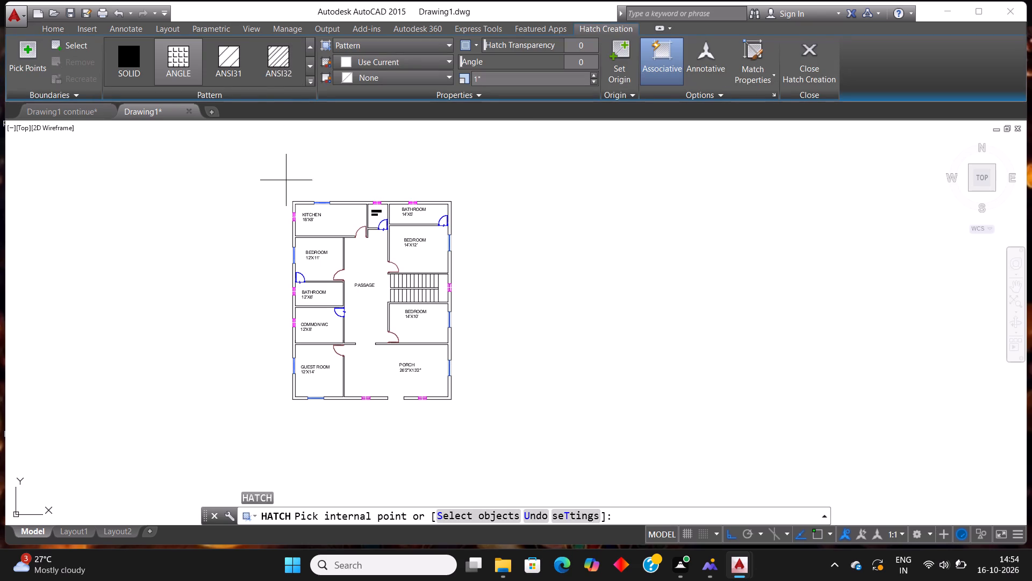
left_click(286, 60)
scroll(317, 217, "up", 3)
left_click(245, 175)
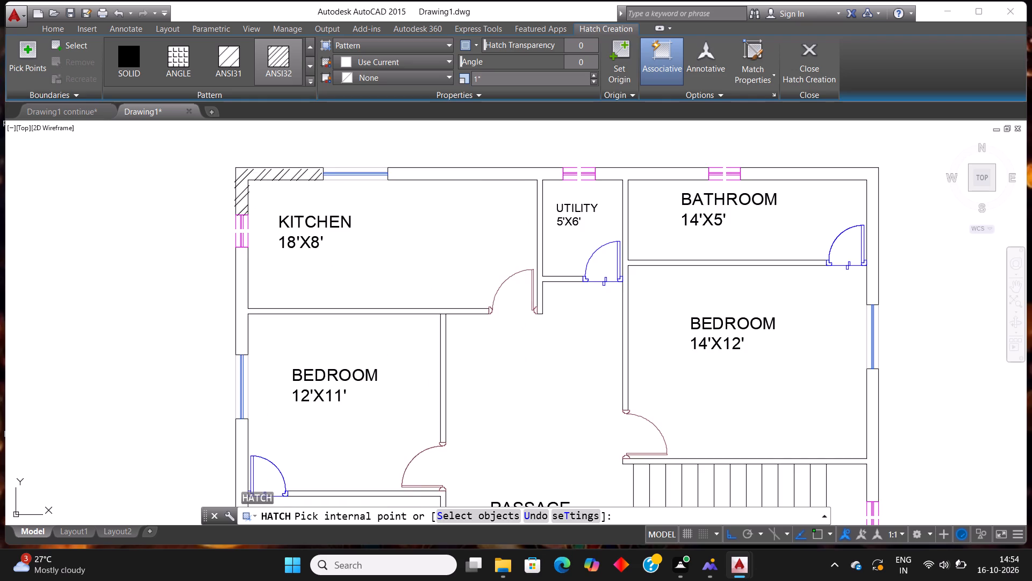
scroll(249, 183, "down", 2)
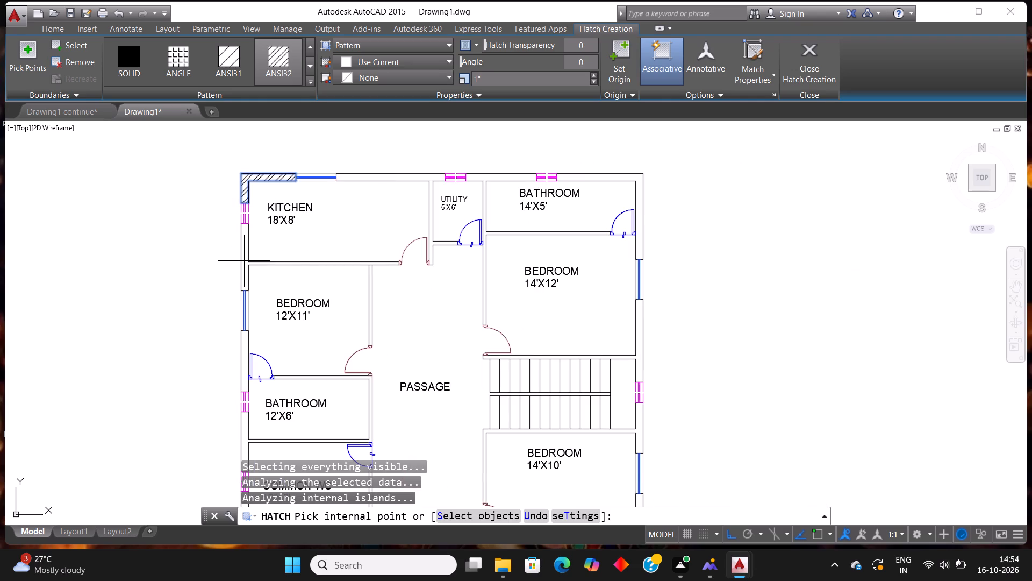
left_click(244, 261)
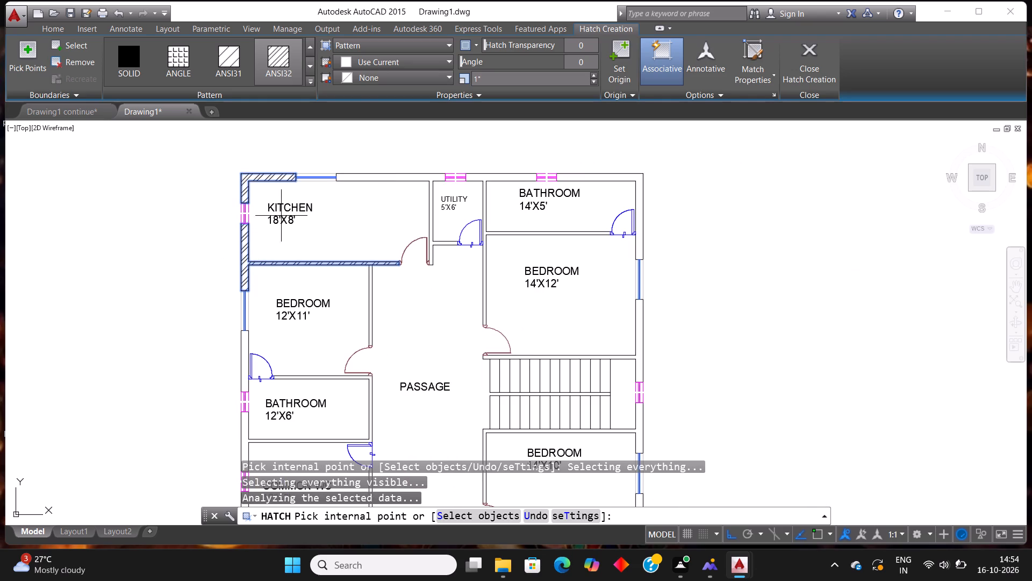
scroll(427, 174, "up", 2)
left_click(428, 183)
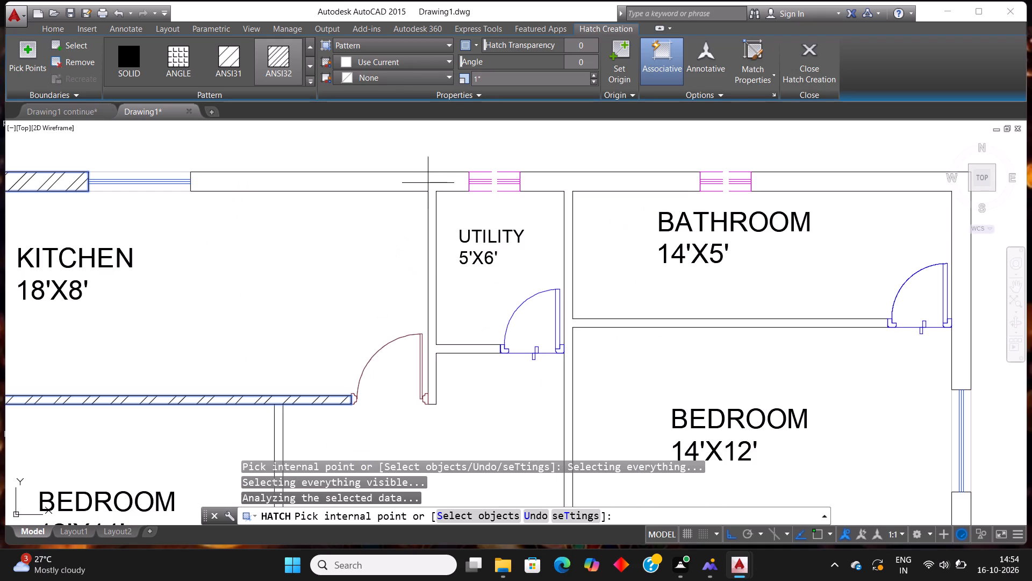
Add ANSI32 hatch to the exterior and partition walls around the utility, the 14'X5' bathroom and the 14'X12' bedroom's upper part.
scroll(369, 180, "down", 1)
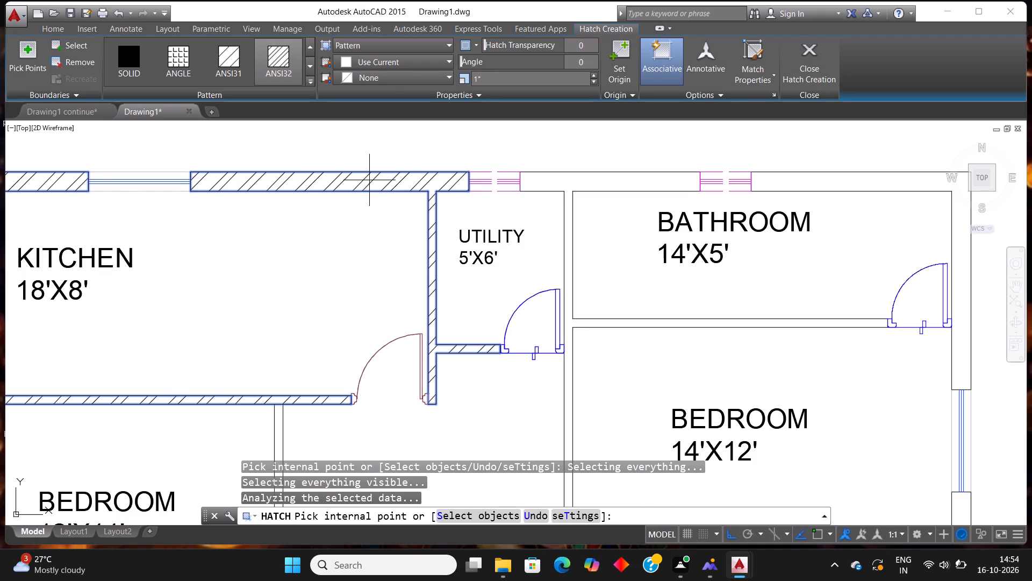
scroll(369, 180, "down", 2)
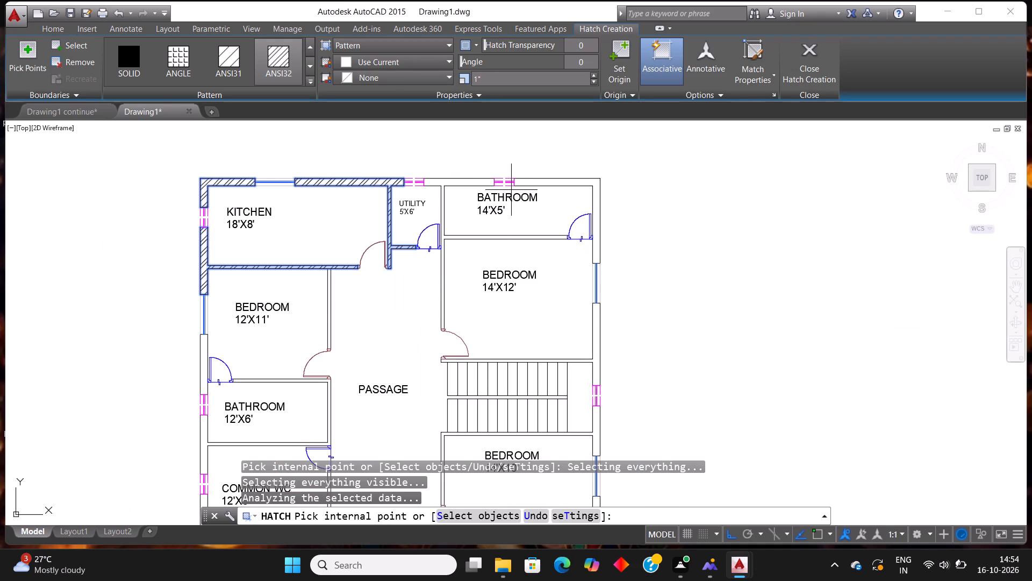
scroll(463, 158, "up", 1)
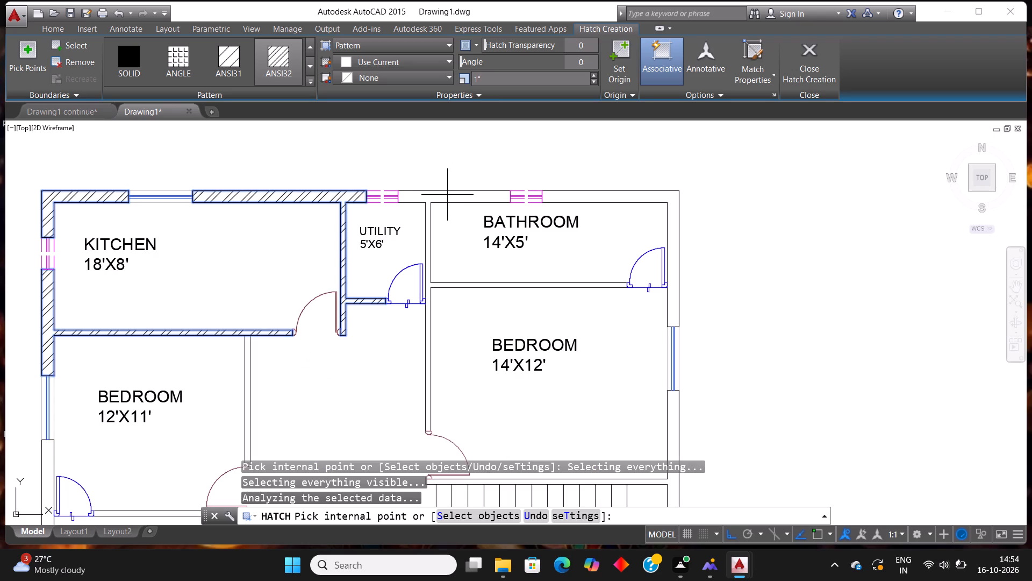
left_click(447, 195)
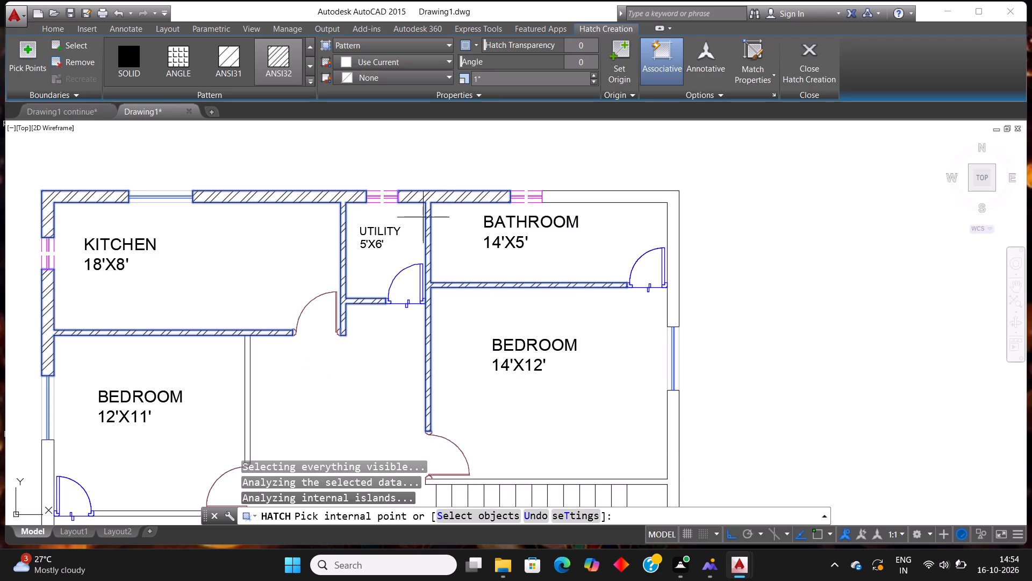
left_click(585, 196)
Add ANSI32 hatch to the exterior side wall between the 12'X11' bedroom and common WC, and to the 12'X6' bathroom's partitions.
scroll(369, 150, "down", 2)
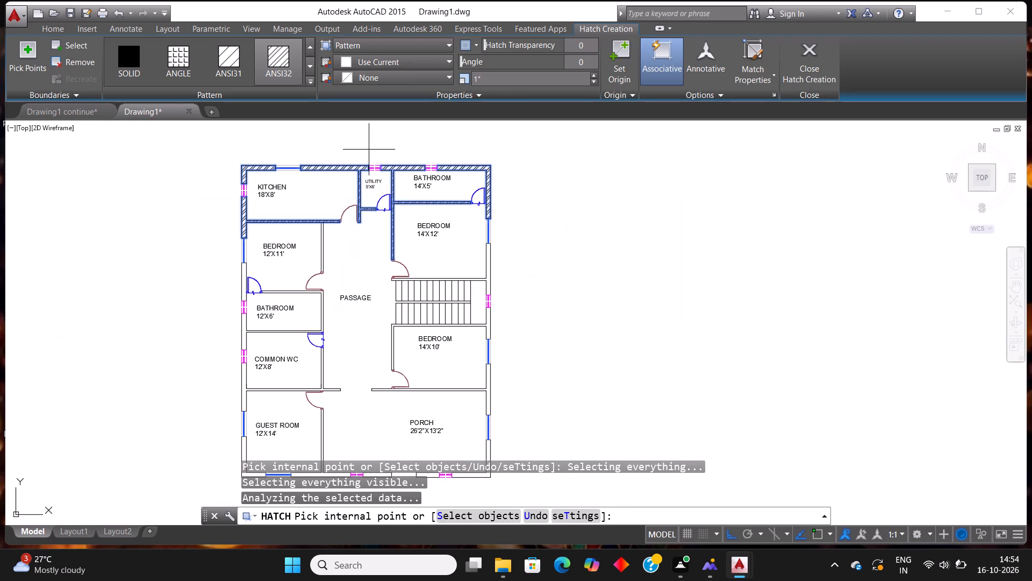
scroll(240, 282, "up", 2)
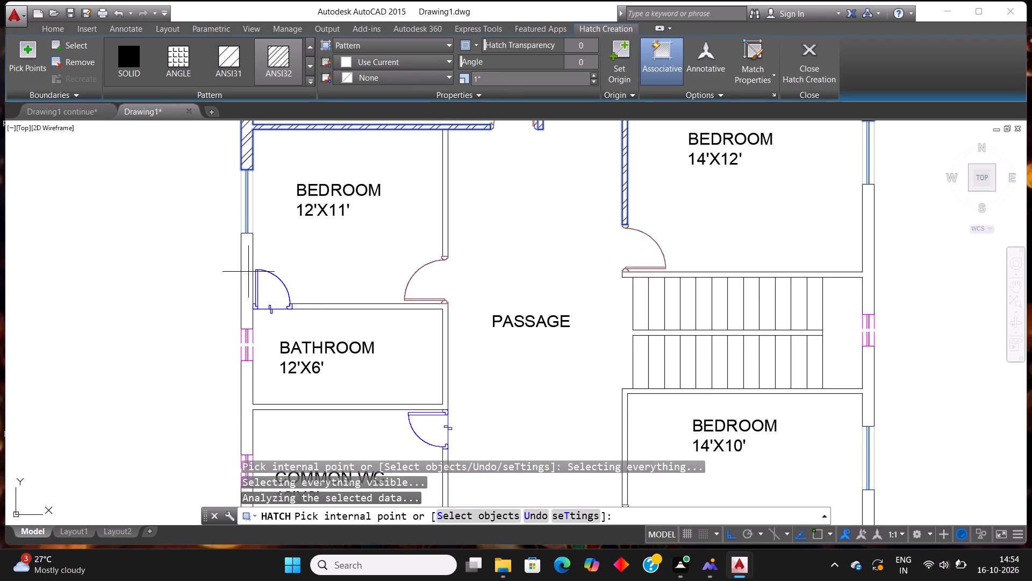
left_click(248, 272)
scroll(287, 274, "down", 2)
scroll(268, 324, "up", 3)
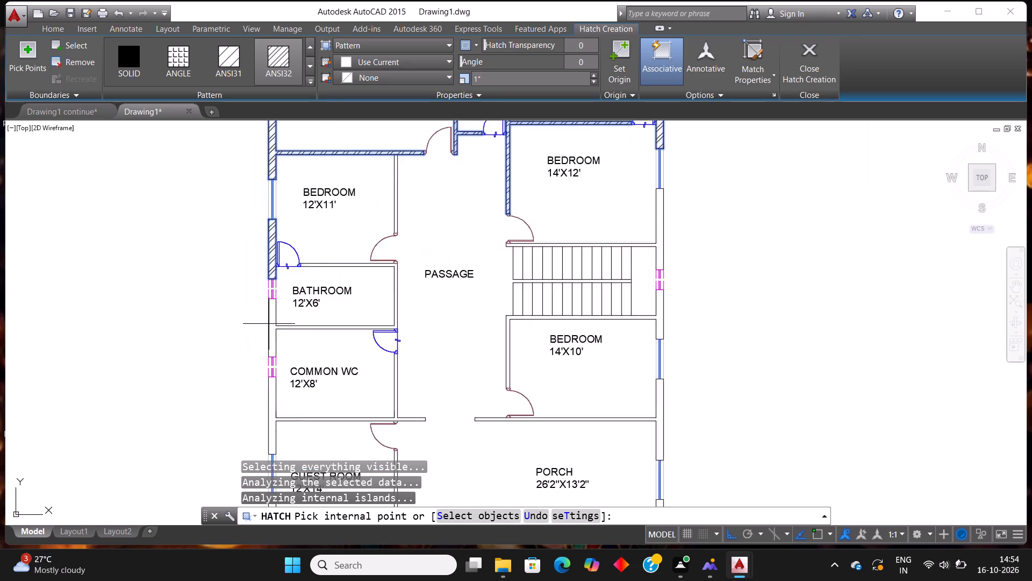
left_click(273, 325)
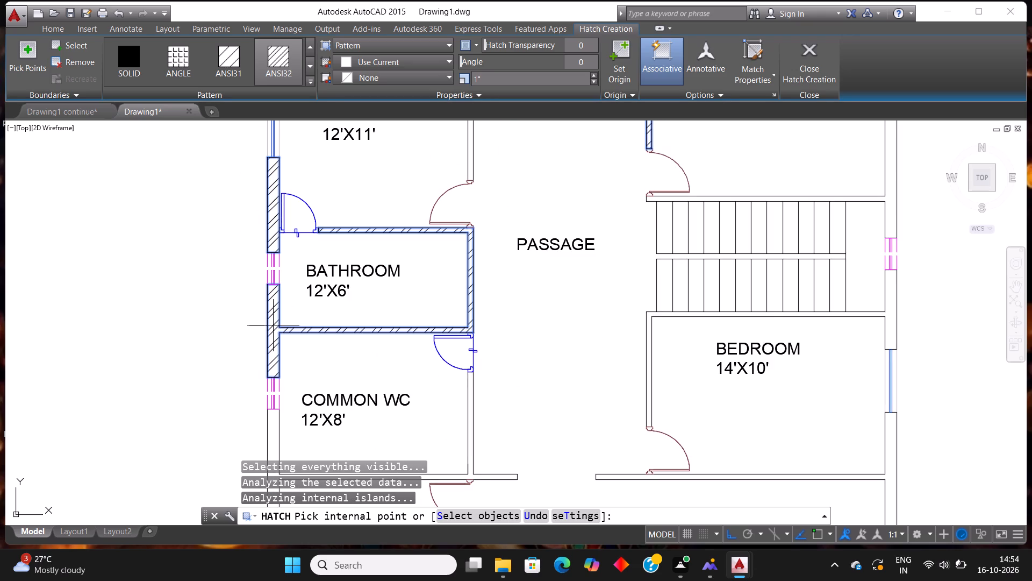
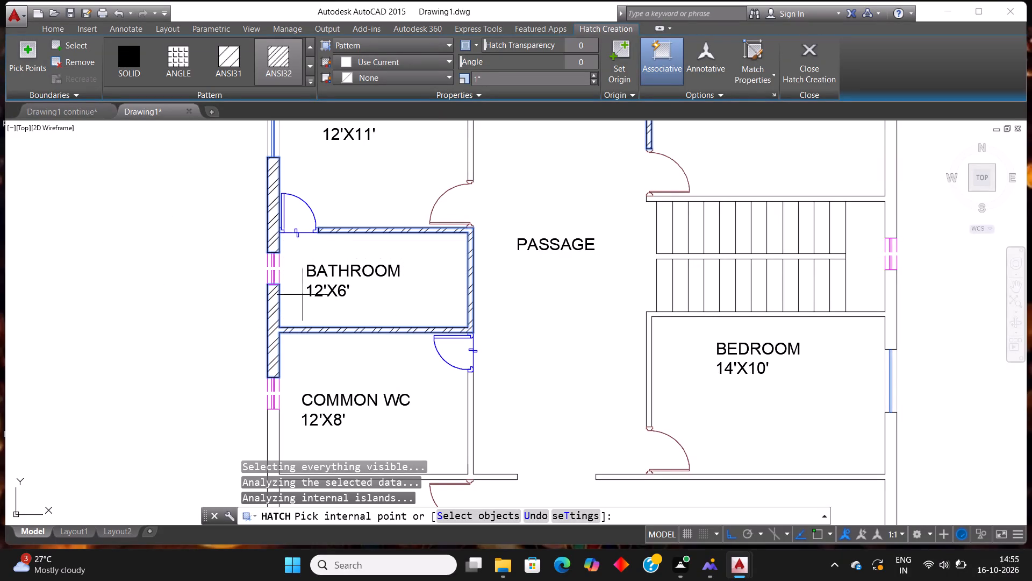
Add ANSI32 hatch to the common WC's remaining walls and the guest room's exterior walls, including its partition to the porch.
scroll(297, 296, "down", 1)
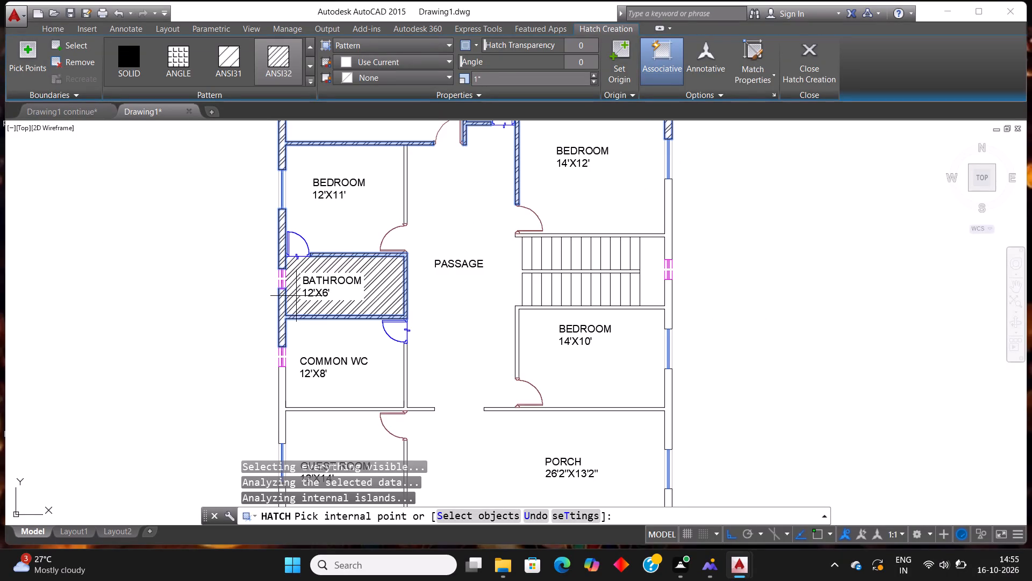
left_click(282, 411)
scroll(321, 340, "down", 6)
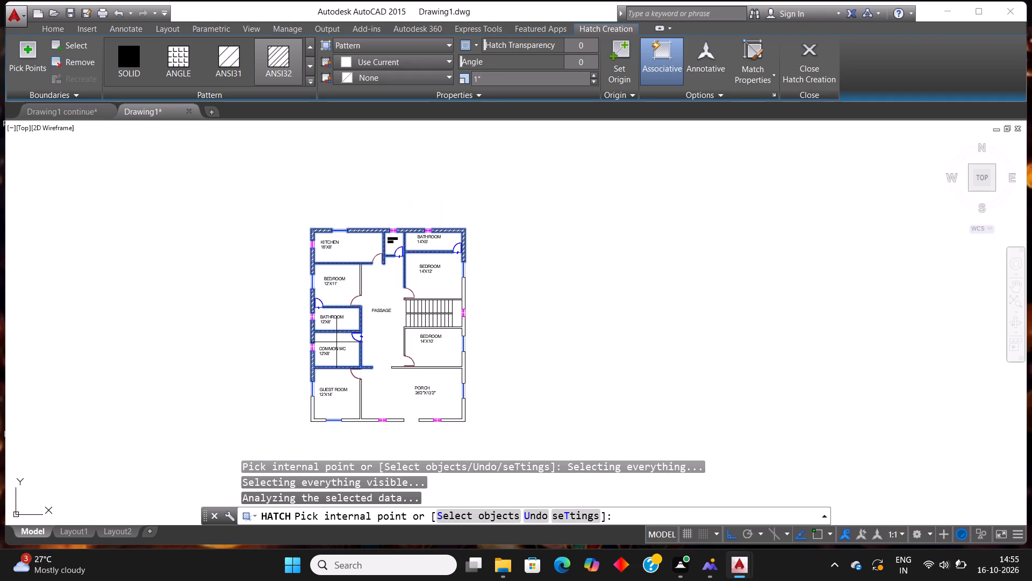
scroll(338, 343, "down", 2)
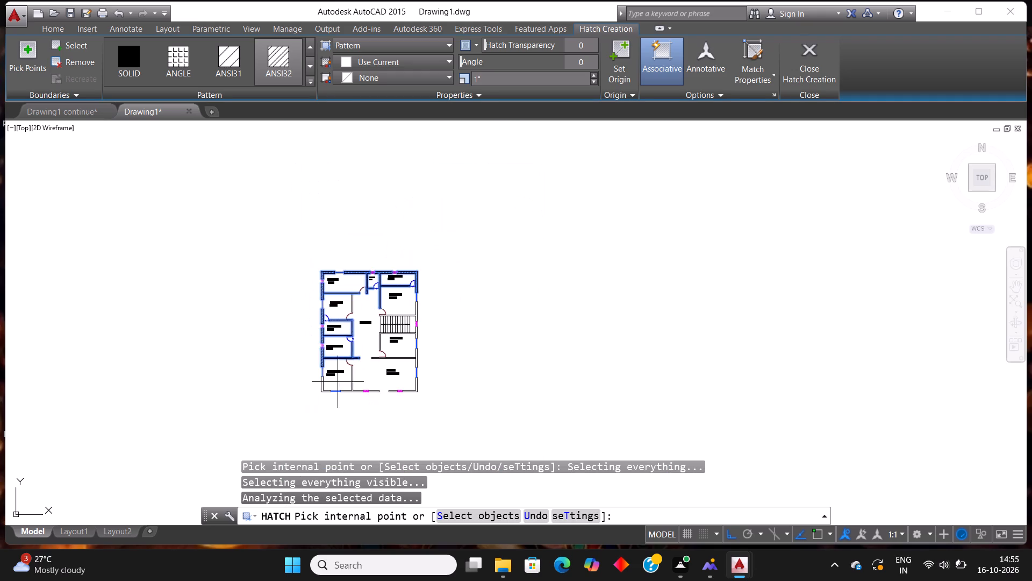
scroll(342, 420, "up", 2)
scroll(299, 347, "up", 2)
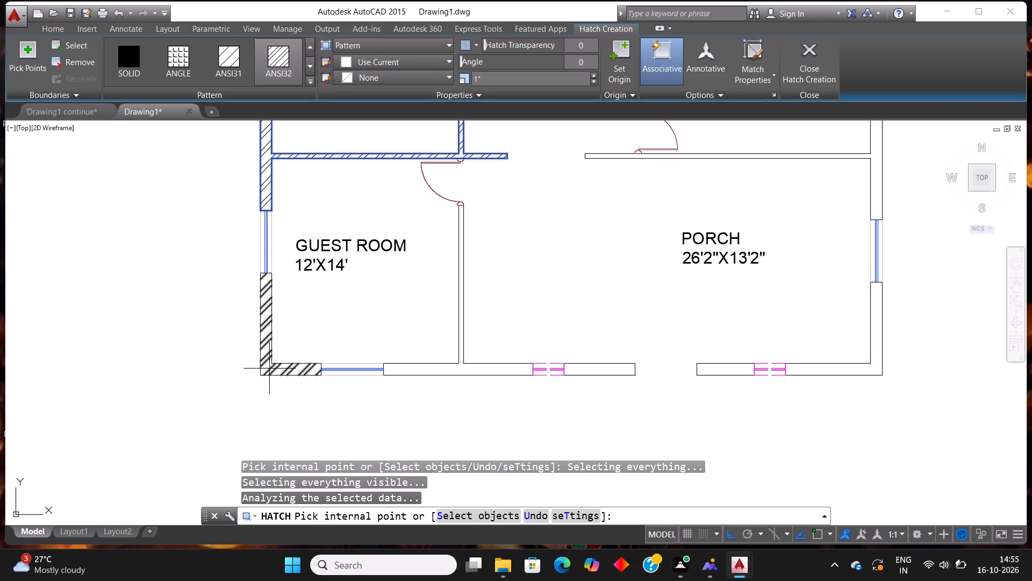
left_click(269, 369)
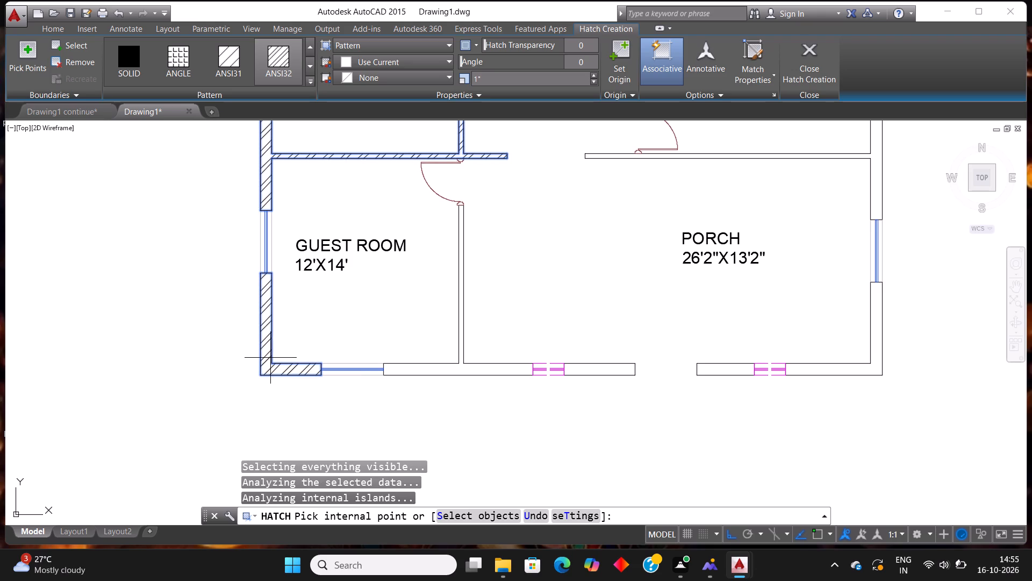
left_click(445, 369)
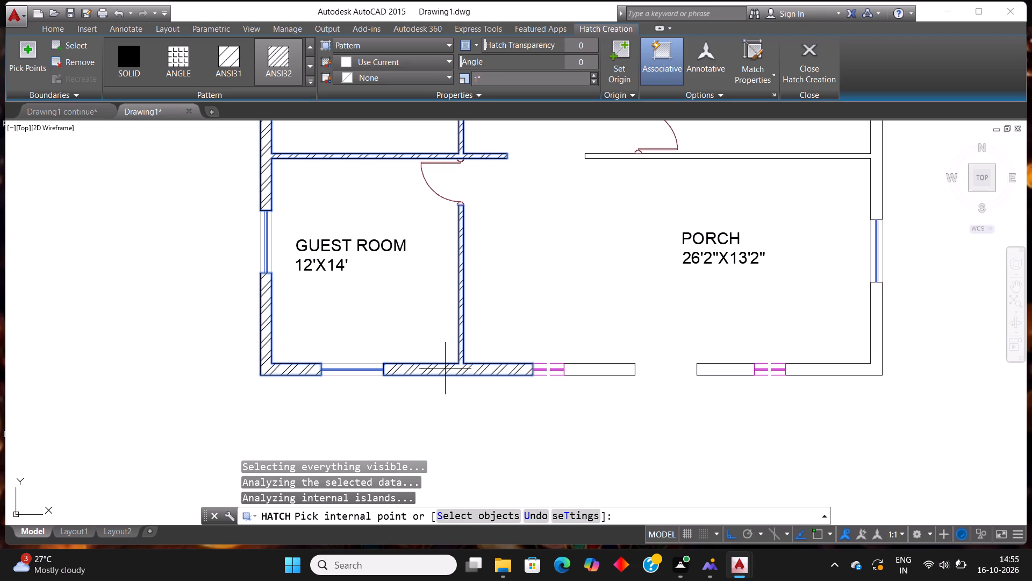
Add ANSI32 hatch to the porch's front wall segments on both sides of the entrance opening, between the two windows.
scroll(406, 343, "down", 2)
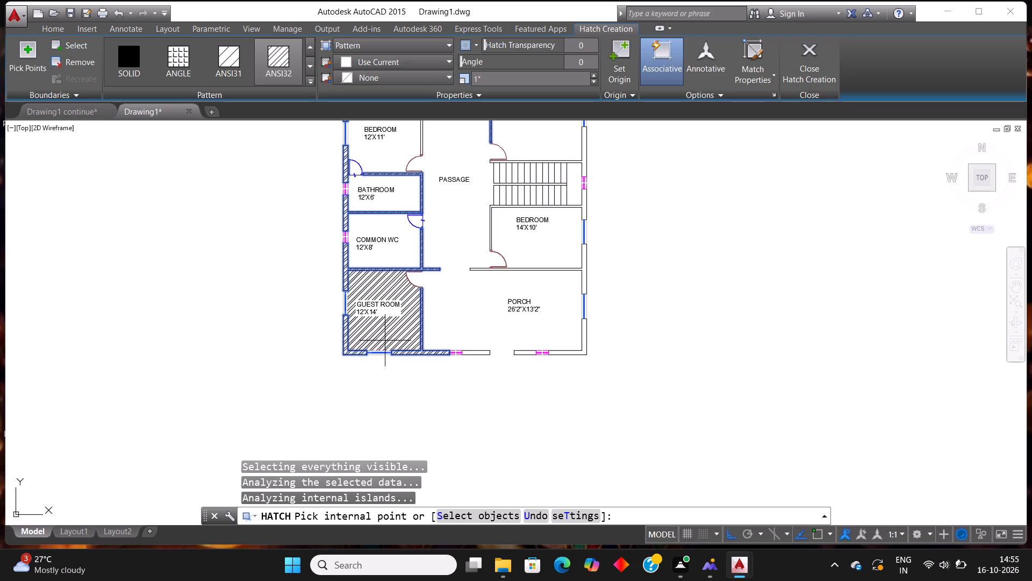
scroll(385, 341, "down", 2)
scroll(433, 339, "up", 4)
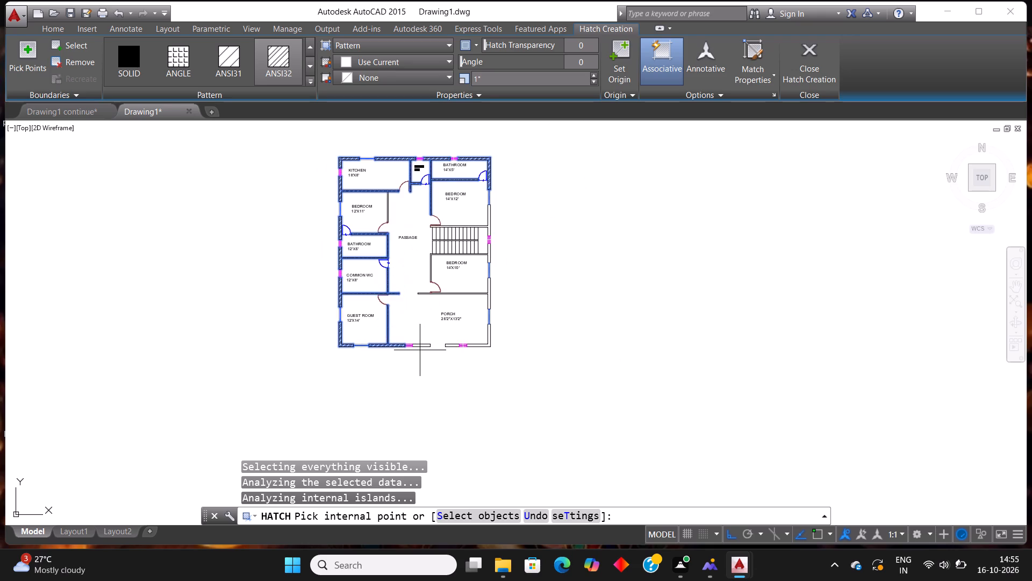
scroll(425, 348, "up", 2)
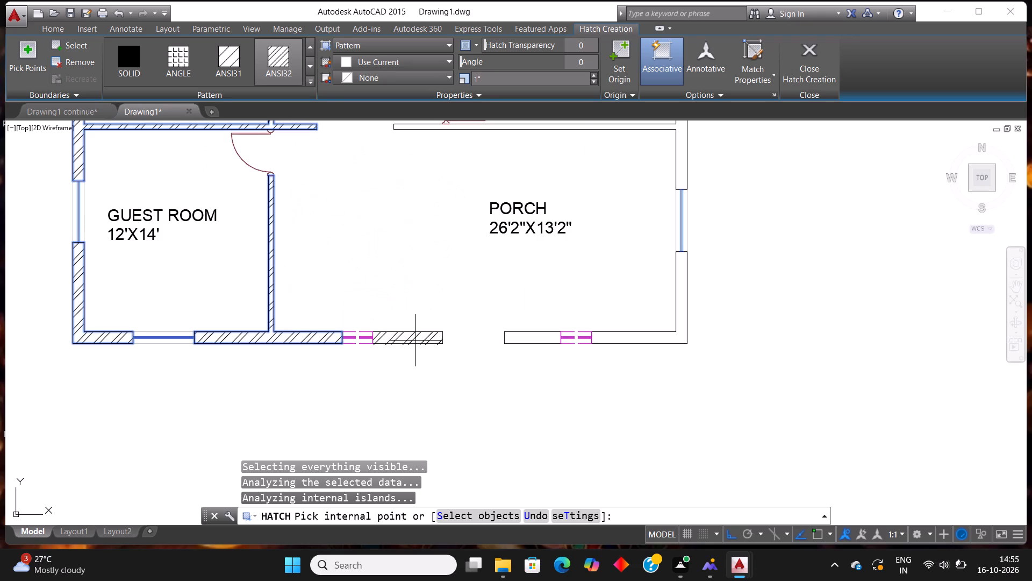
left_click(415, 341)
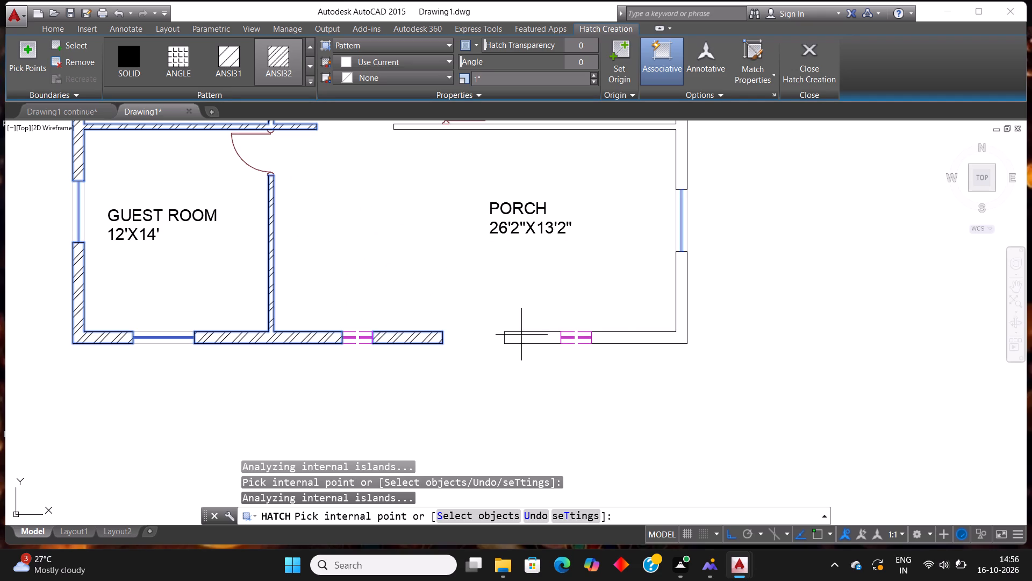
left_click(529, 337)
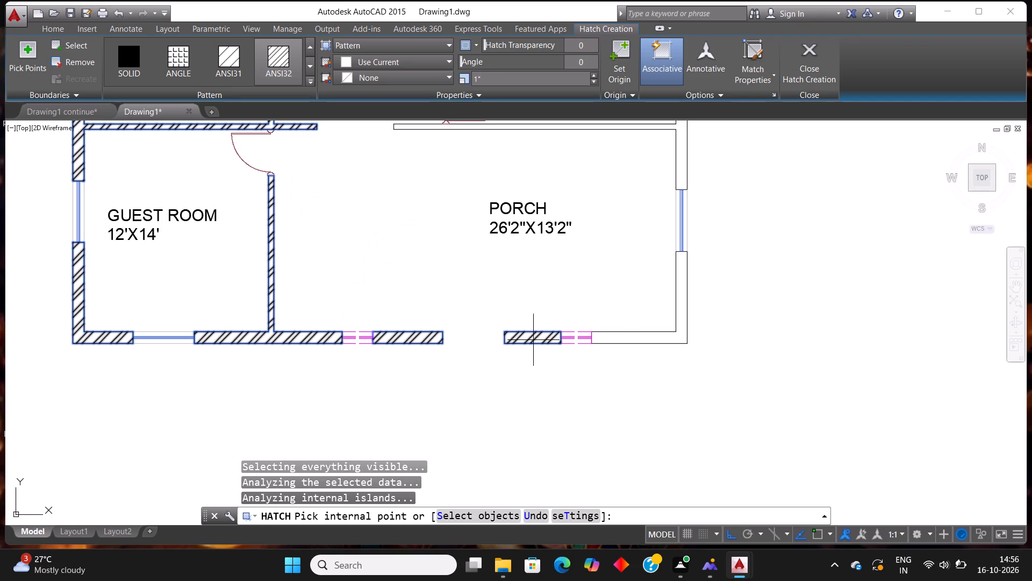
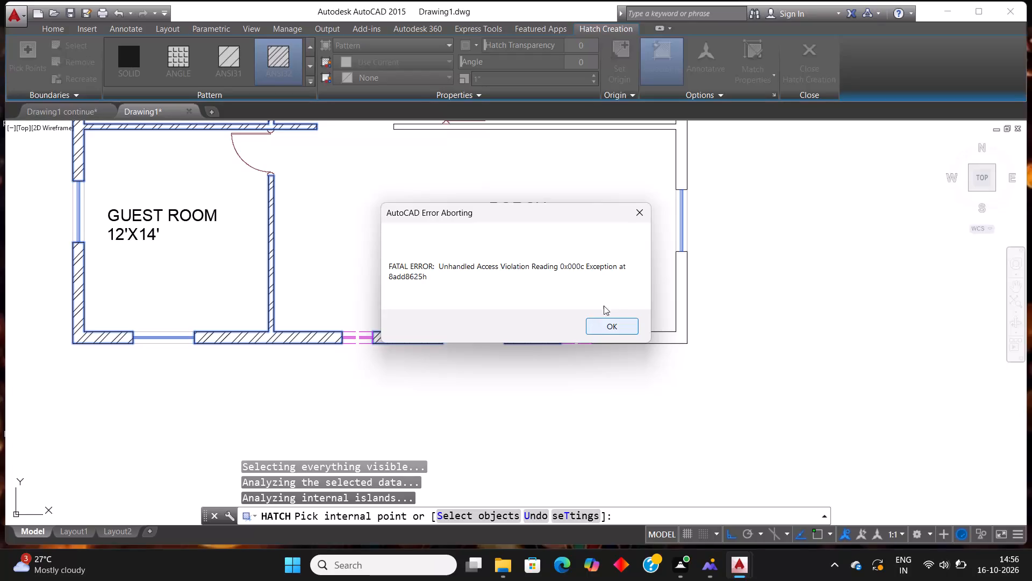
Dismiss the fatal error message that interrupted the wall hatching.
left_click(639, 216)
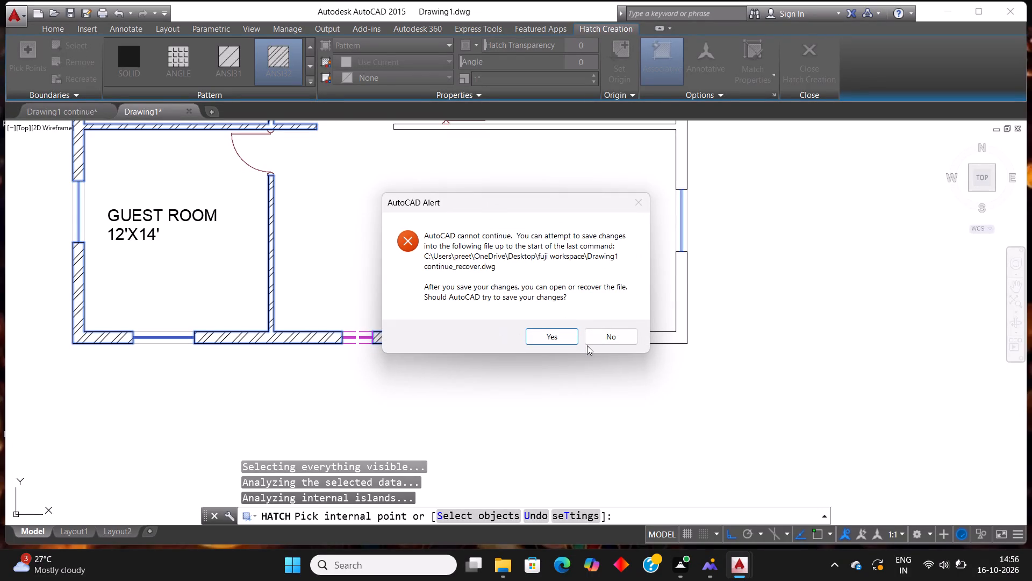
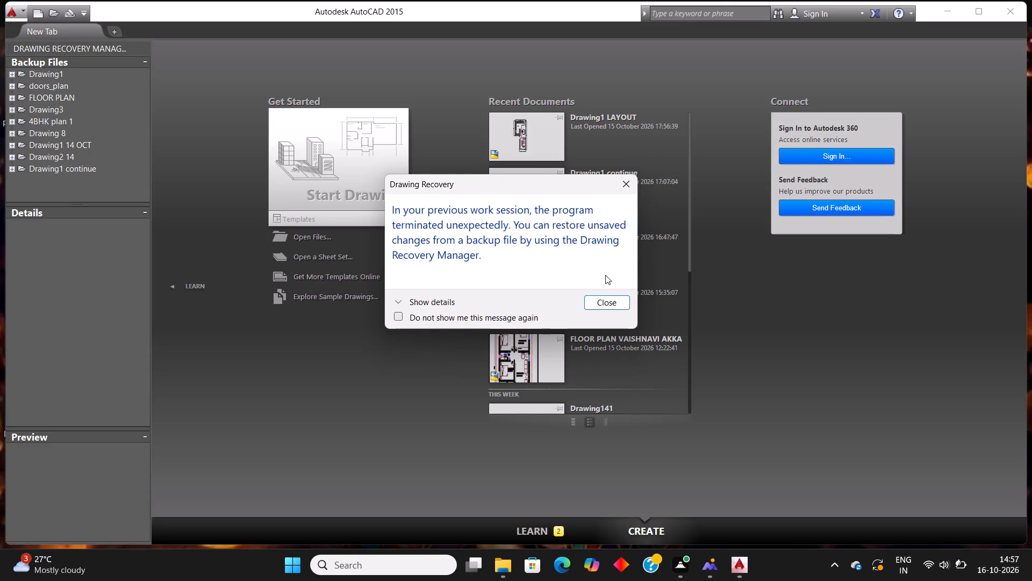
Dismiss the Drawing Recovery notice about the unexpected termination.
left_click(607, 307)
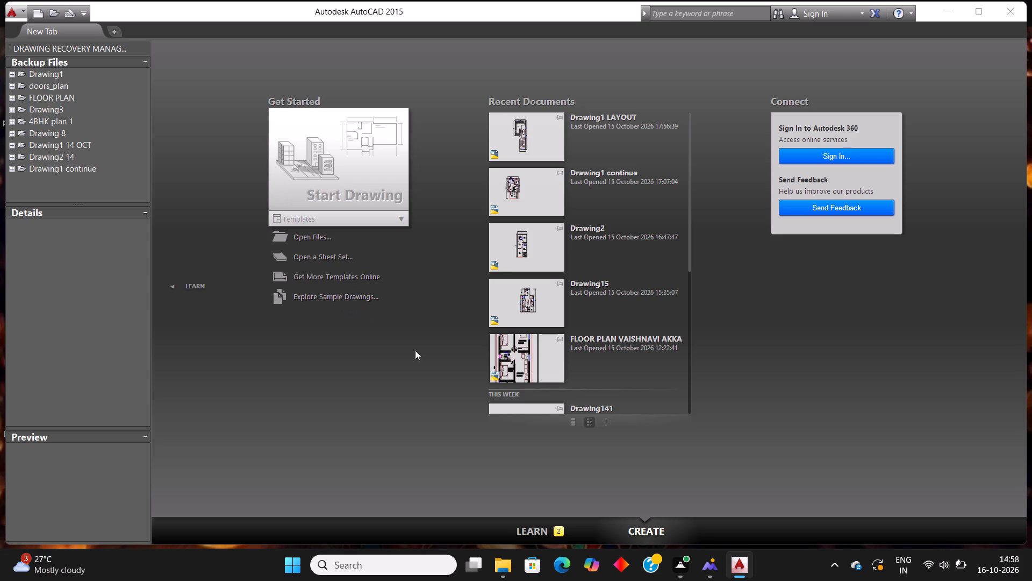
Look through the recent documents list for the floor plan drawing that was being hatched.
scroll(467, 381, "down", 2)
scroll(531, 390, "down", 4)
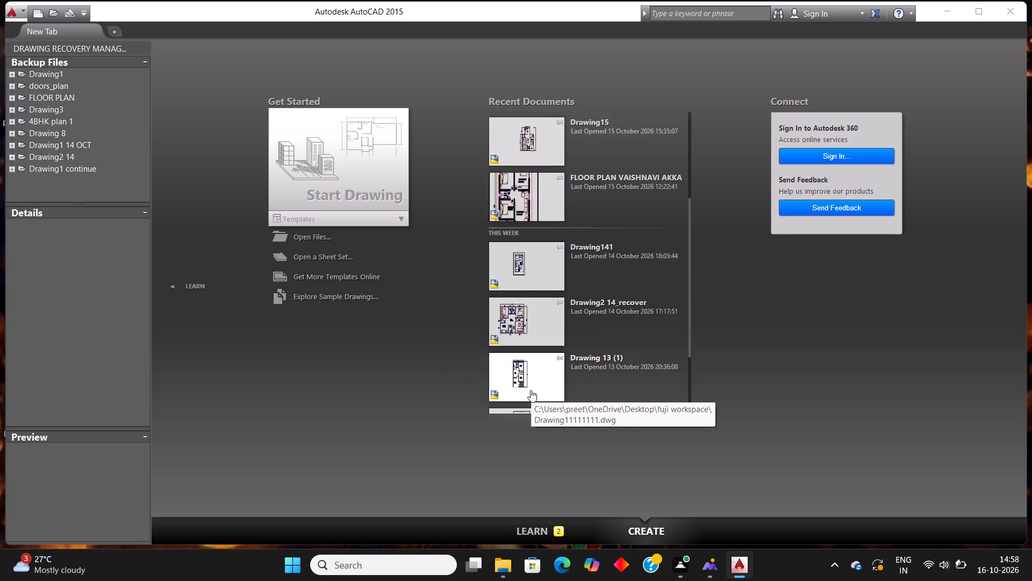
scroll(531, 390, "up", 16)
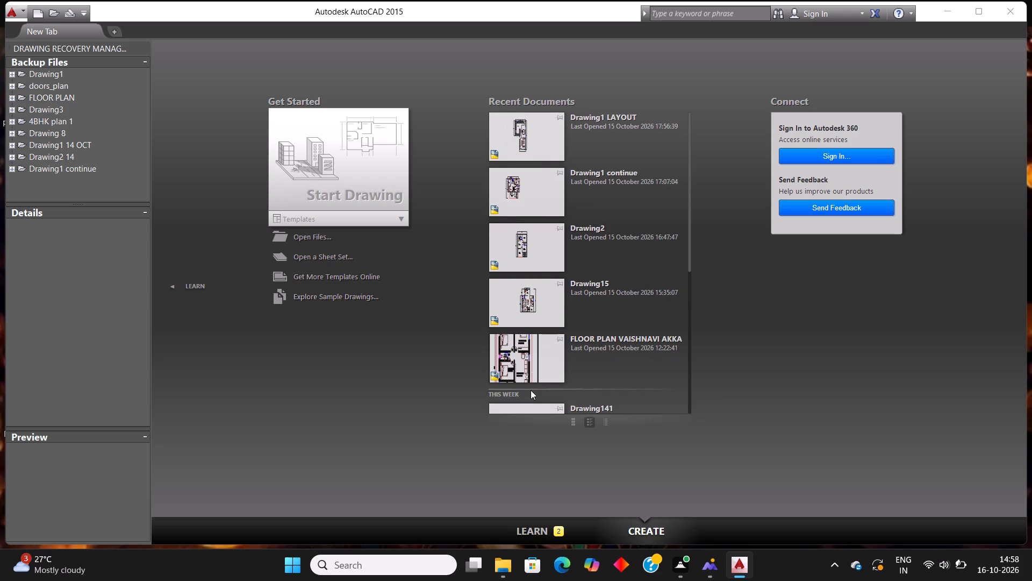
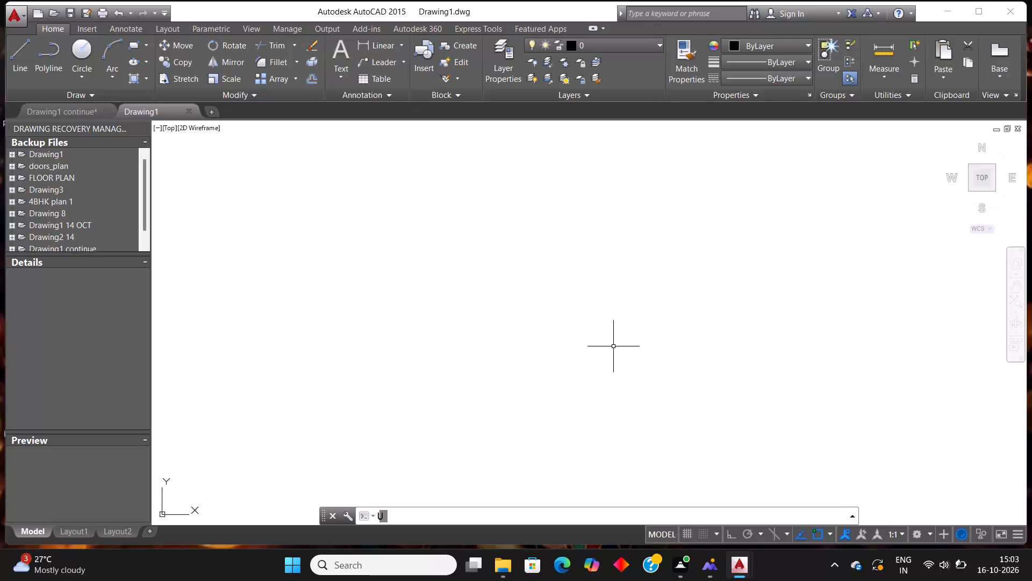
Set the drawing units to Engineering length with 0'-0" precision and Inches as the insertion scale.
key("Return")
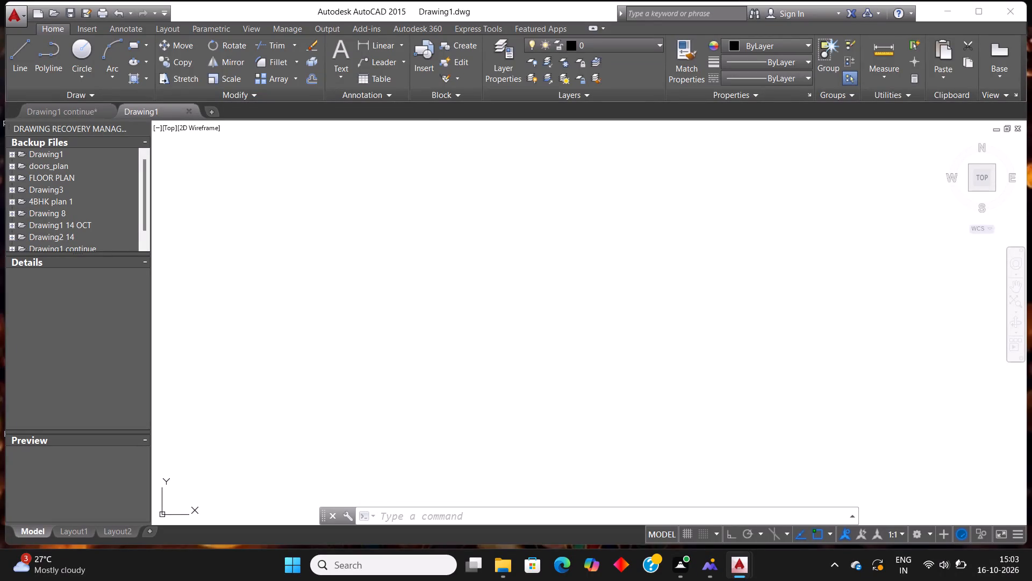
left_click(439, 184)
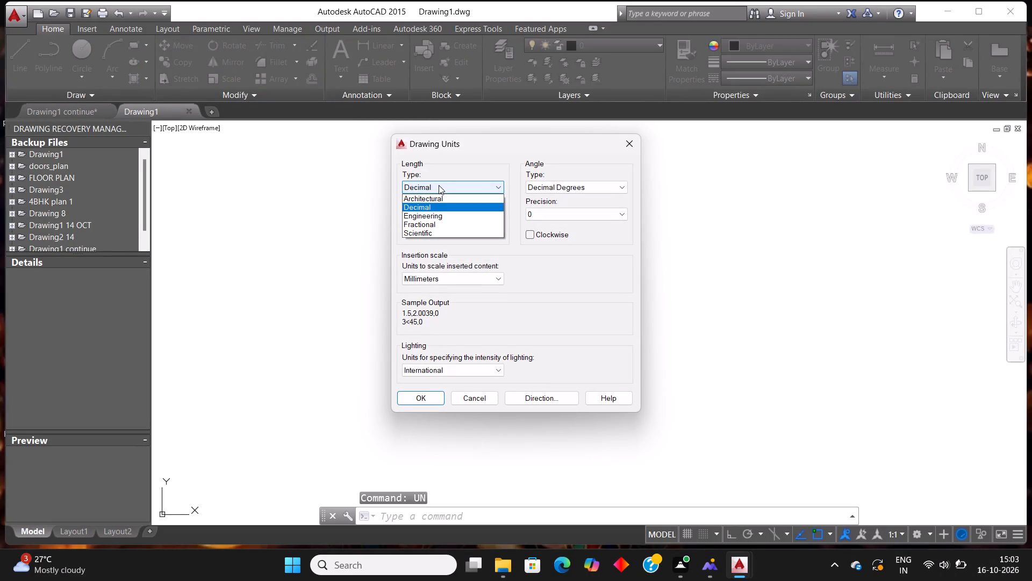
left_click(435, 215)
left_click(439, 210)
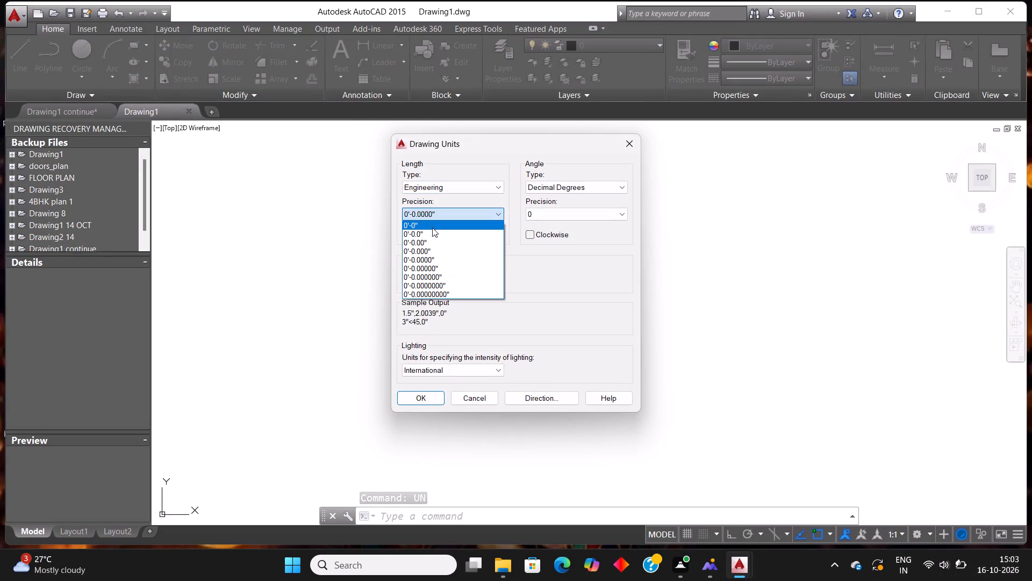
left_click(432, 225)
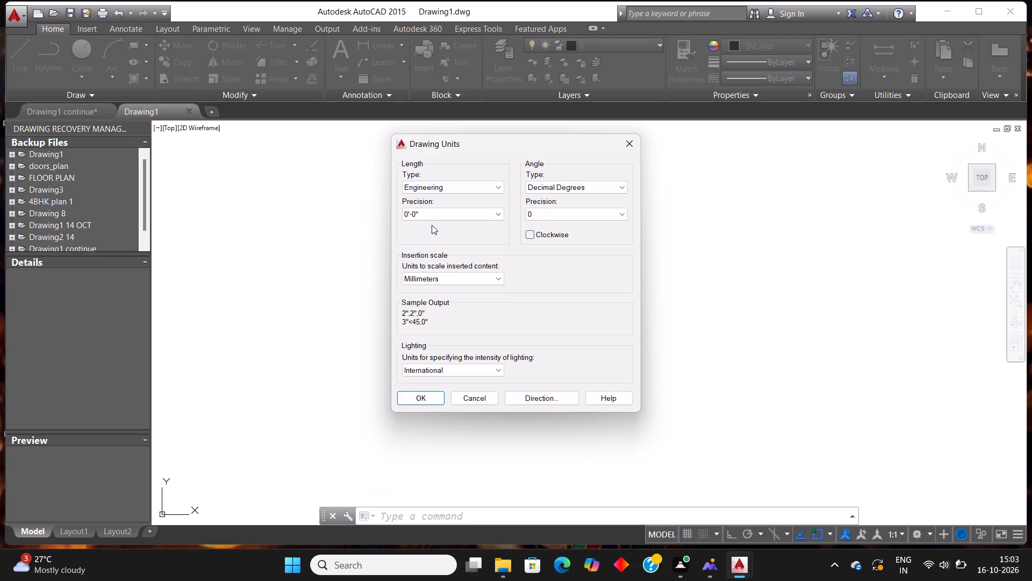
left_click(437, 281)
left_click(429, 302)
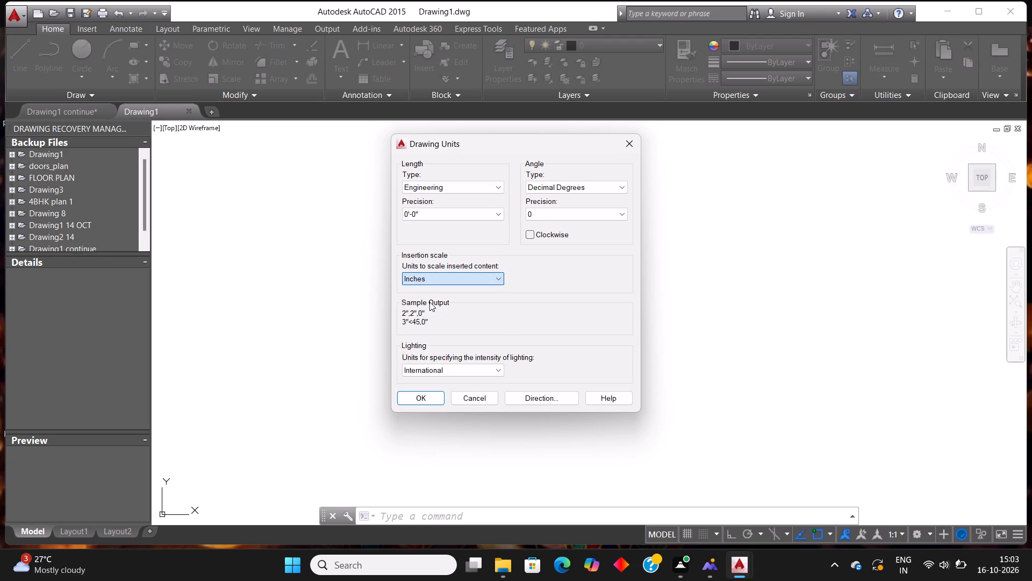
scroll(429, 302, "down", 2)
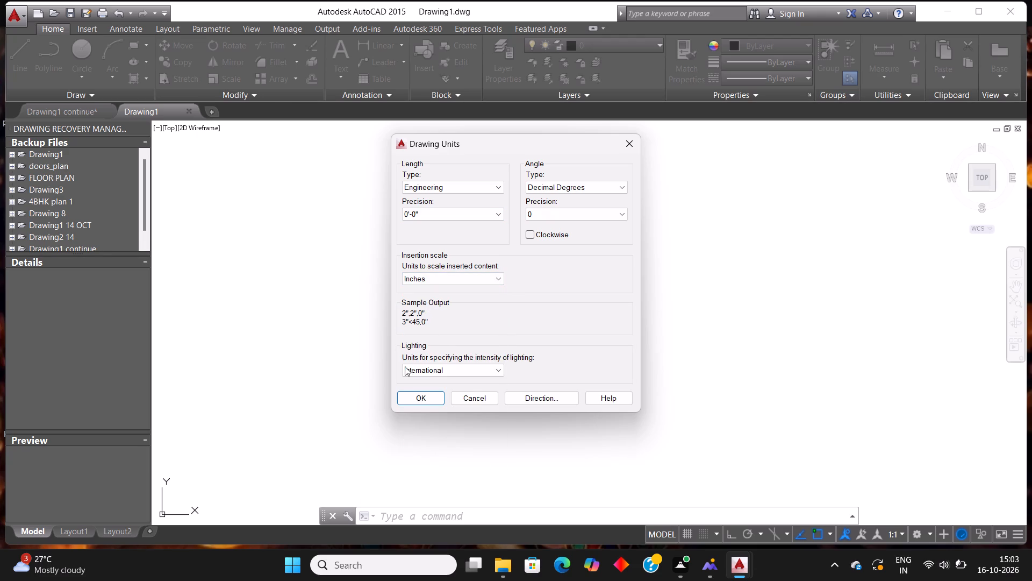
left_click(408, 395)
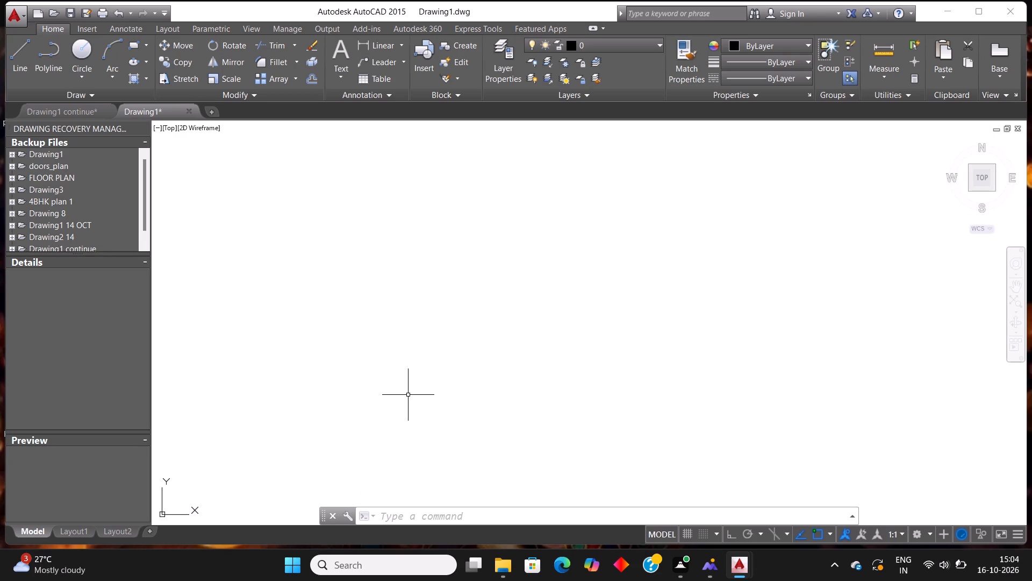
Modify the Standard dimension style so its primary units use the Engineering format.
key("d")
key("Return")
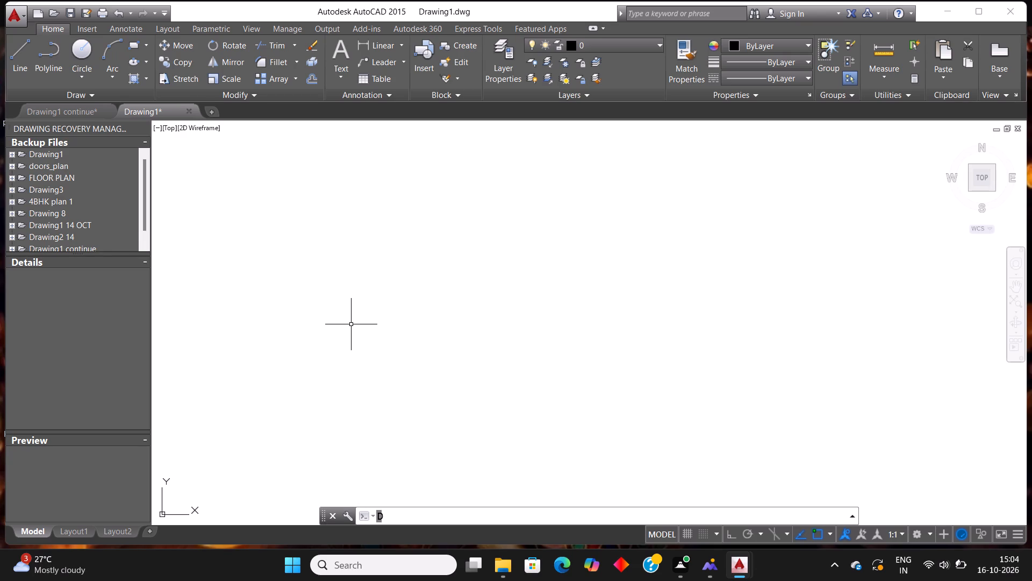
left_click(364, 232)
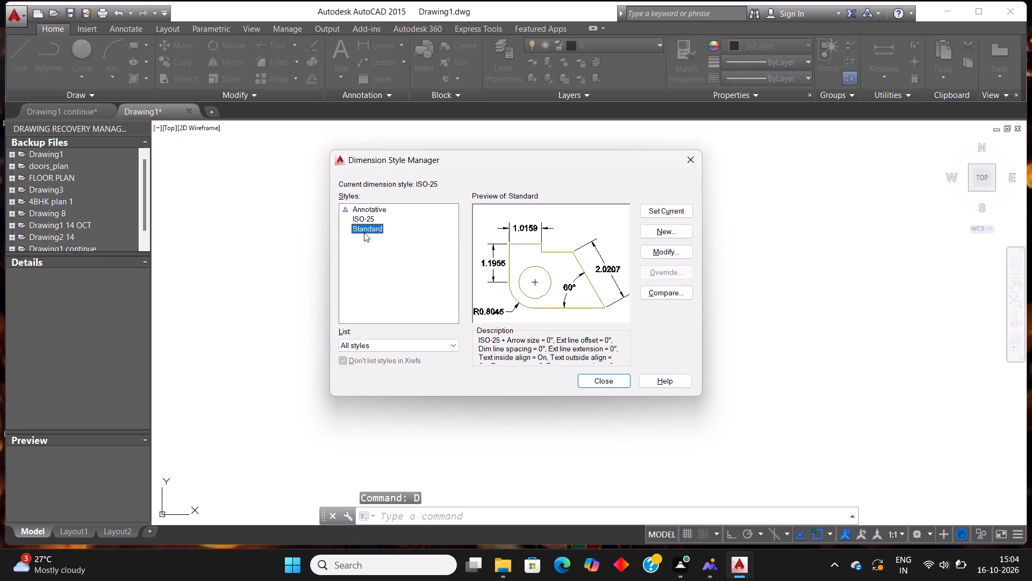
left_click(670, 252)
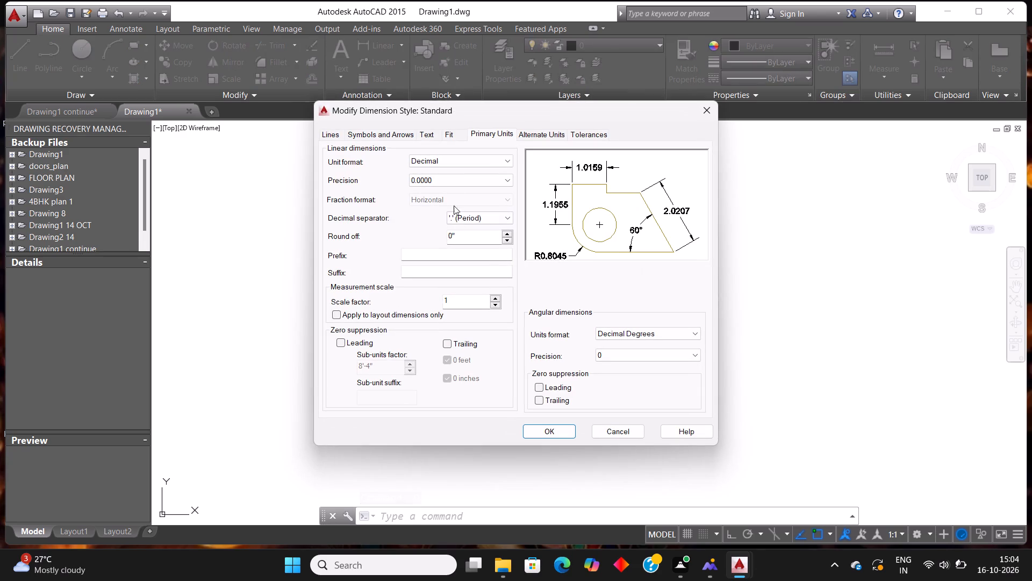
left_click(467, 159)
left_click(439, 189)
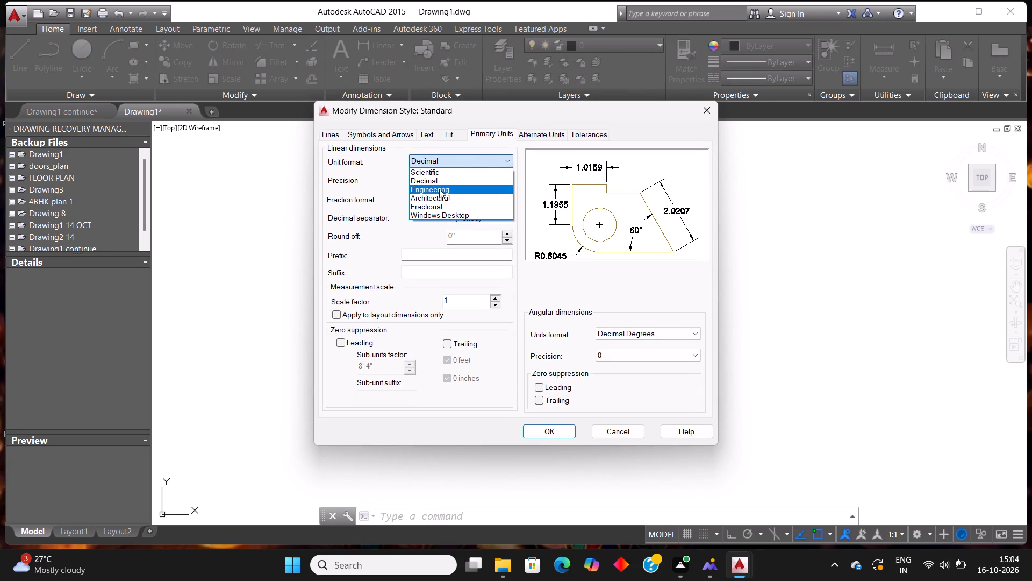
left_click(442, 183)
left_click(433, 189)
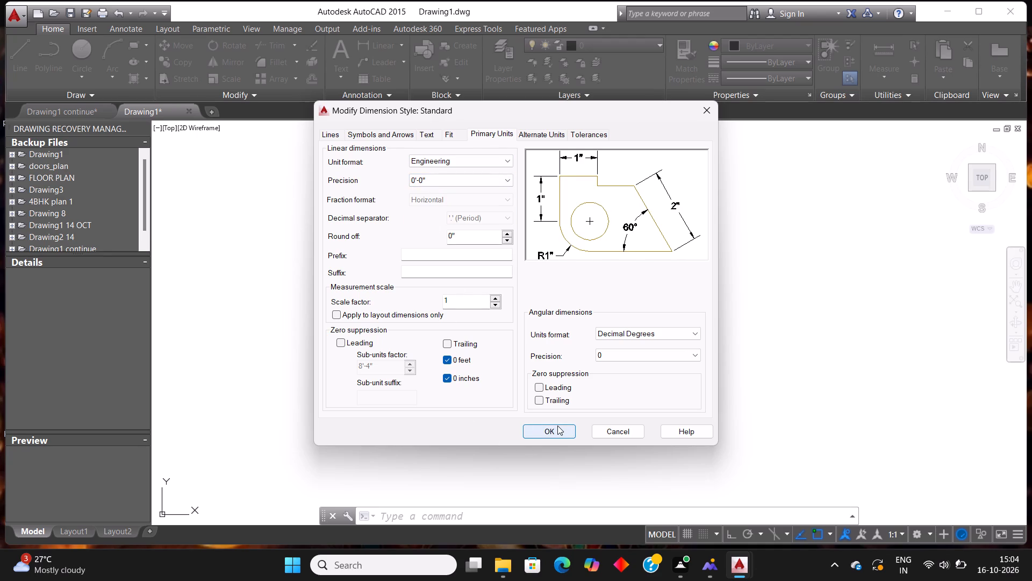
Set the Standard dimension style's text height to 0'-10.18" and make that style current.
left_click(430, 138)
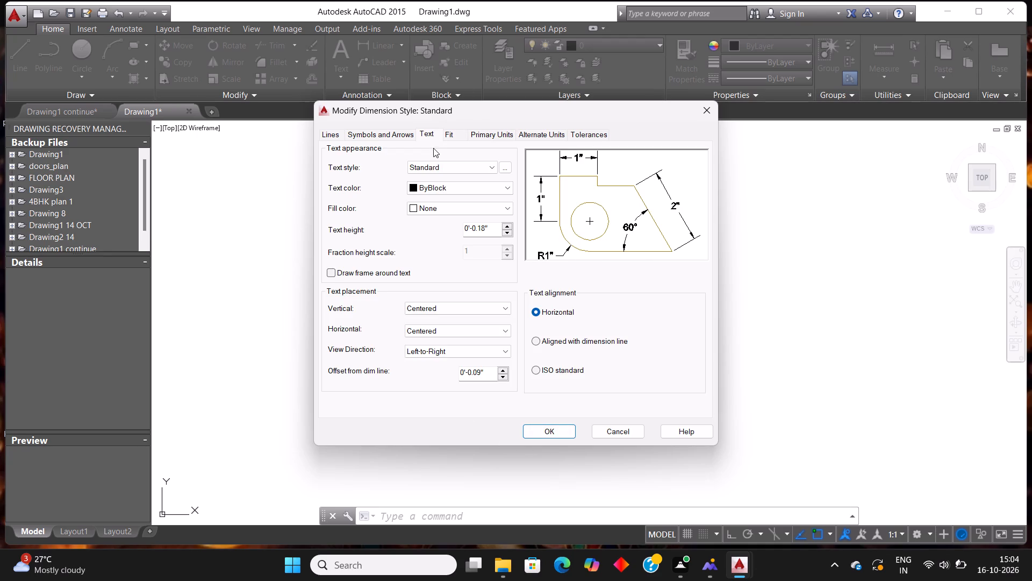
double_click(507, 228)
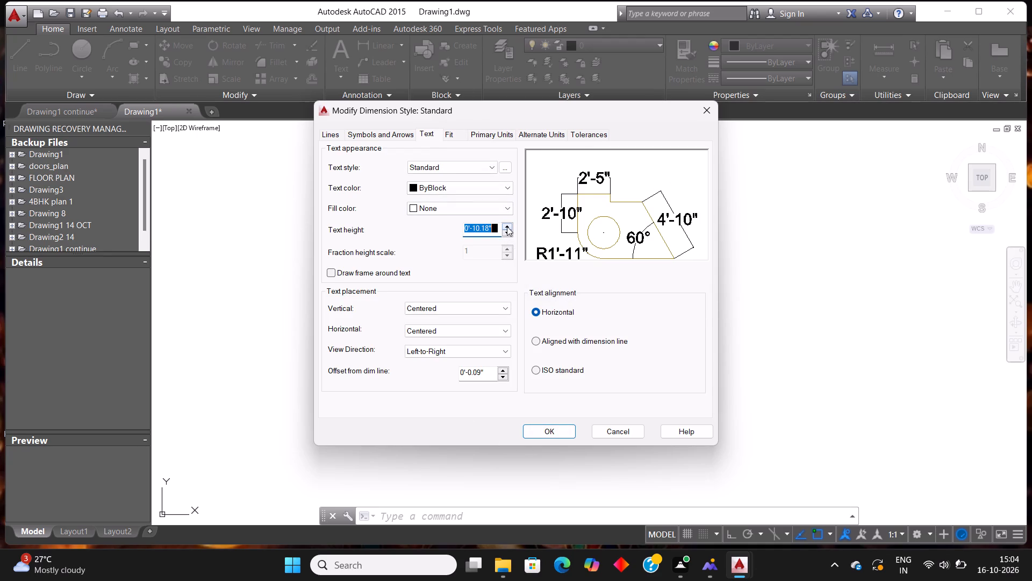
left_click(556, 429)
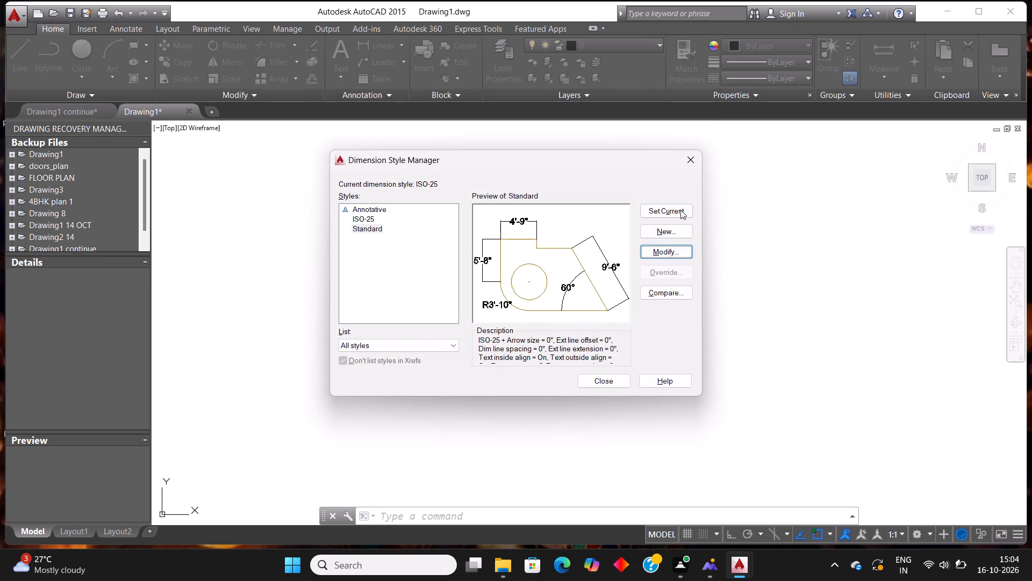
left_click(680, 210)
left_click(599, 382)
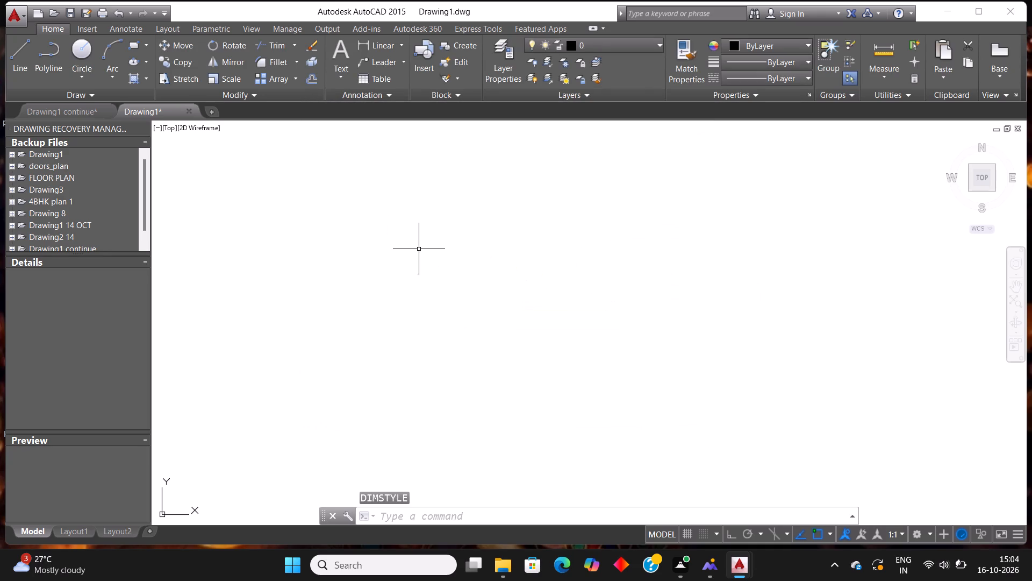
With ortho on, draw a closed rectangular outline of lines, 40' wide and 50' high, for the outer walls.
key("F8")
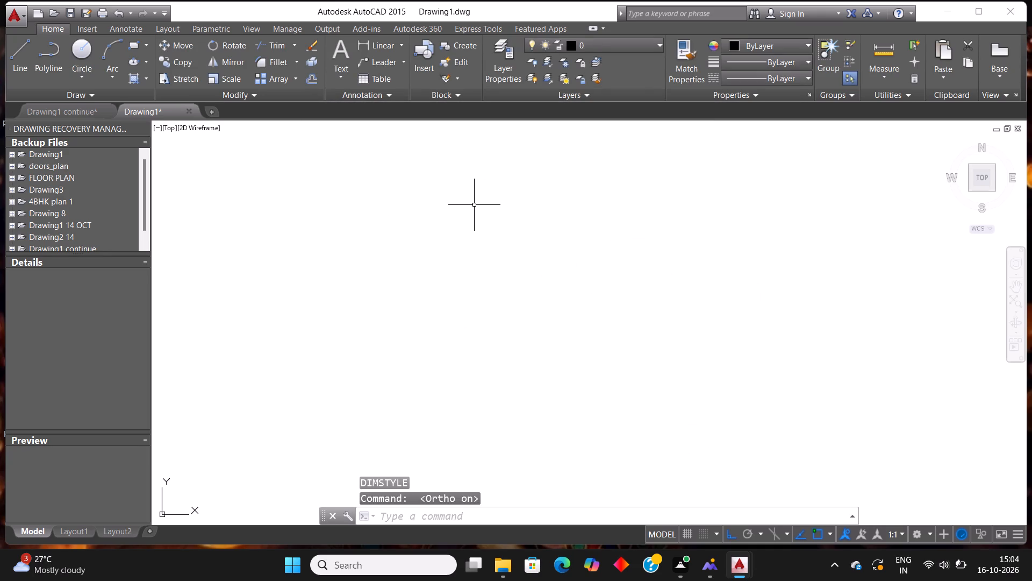
type("LOG")
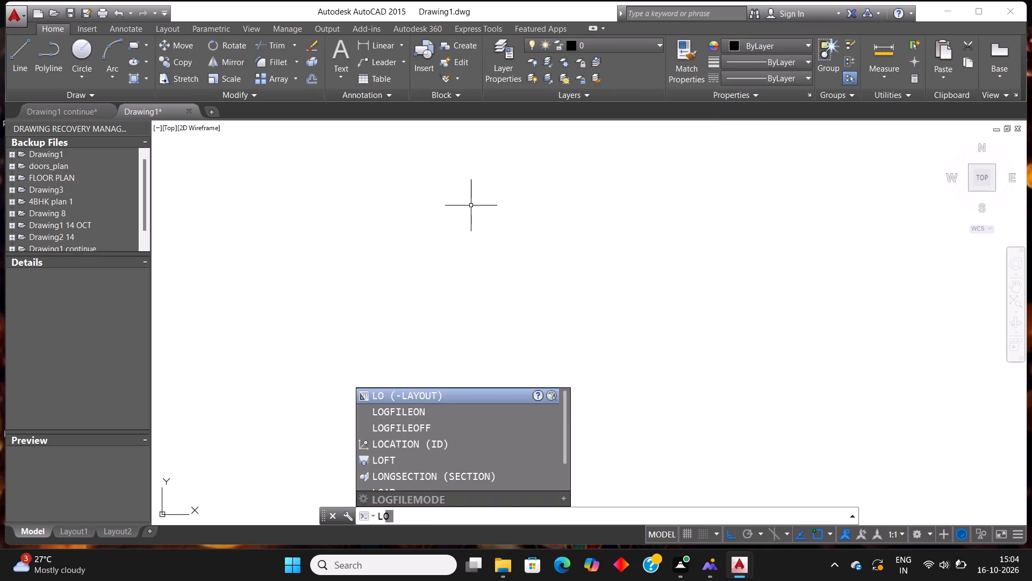
left_click(402, 417)
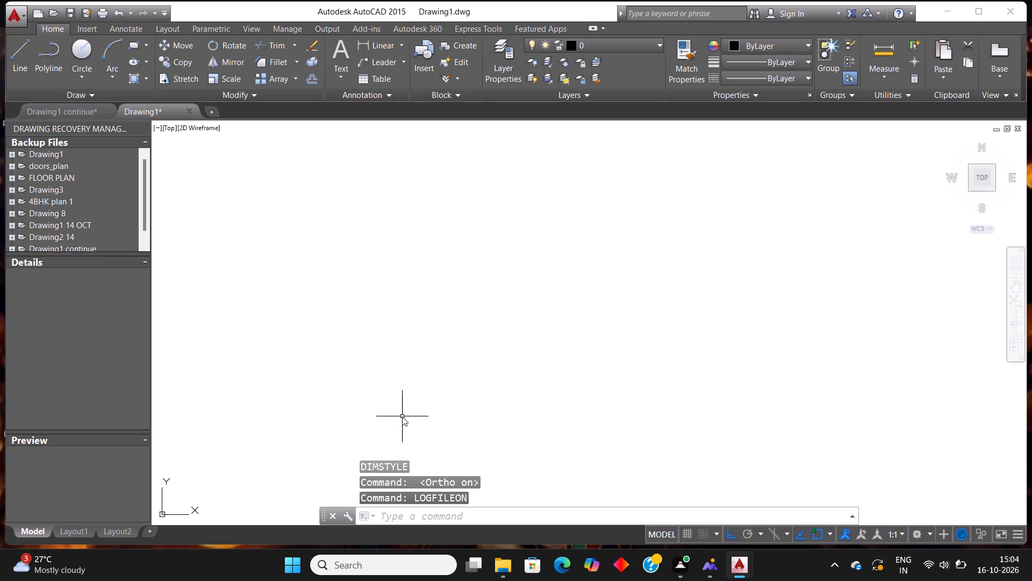
key("l")
key("Return")
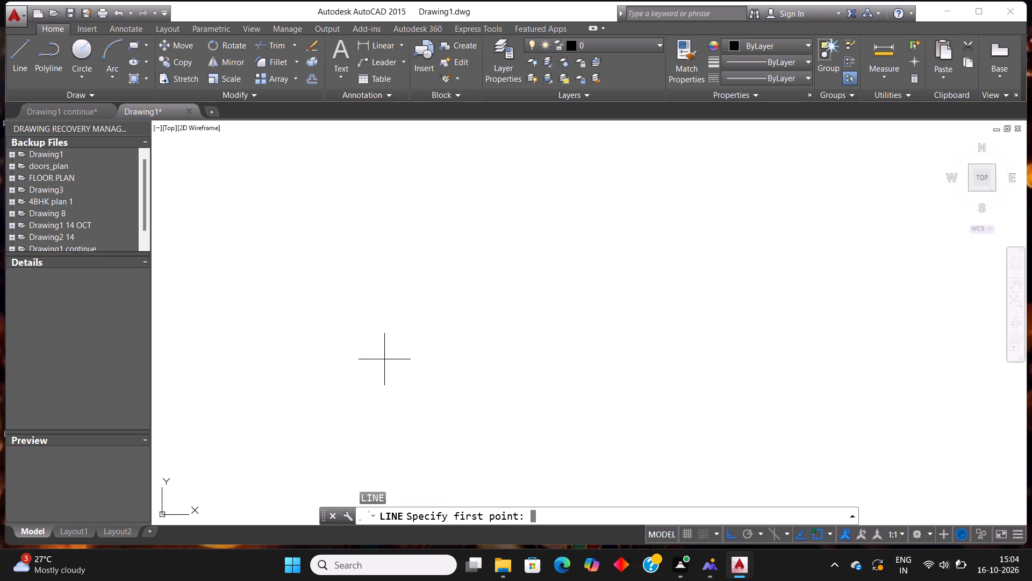
left_click(369, 214)
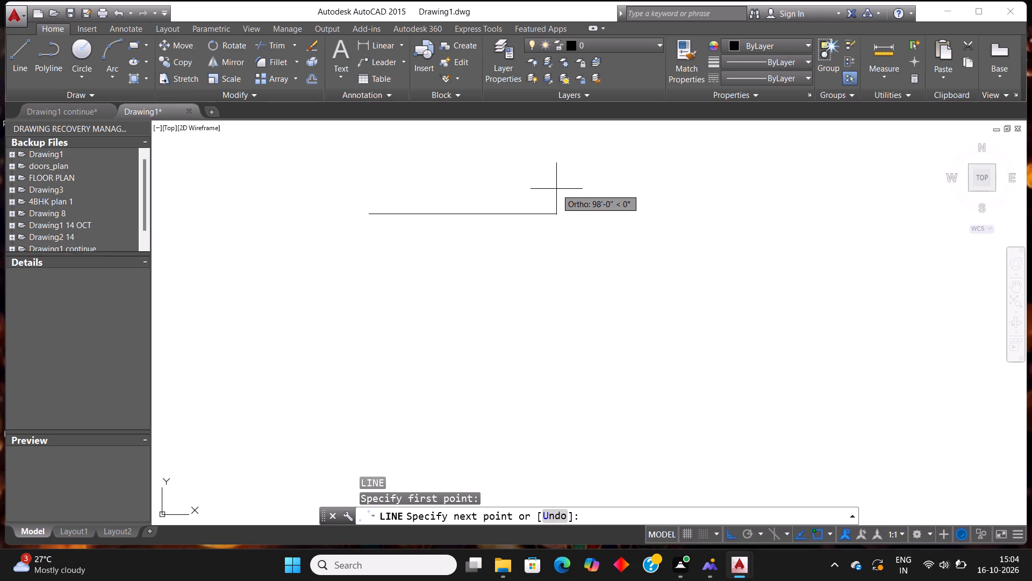
type("40'")
key("Return")
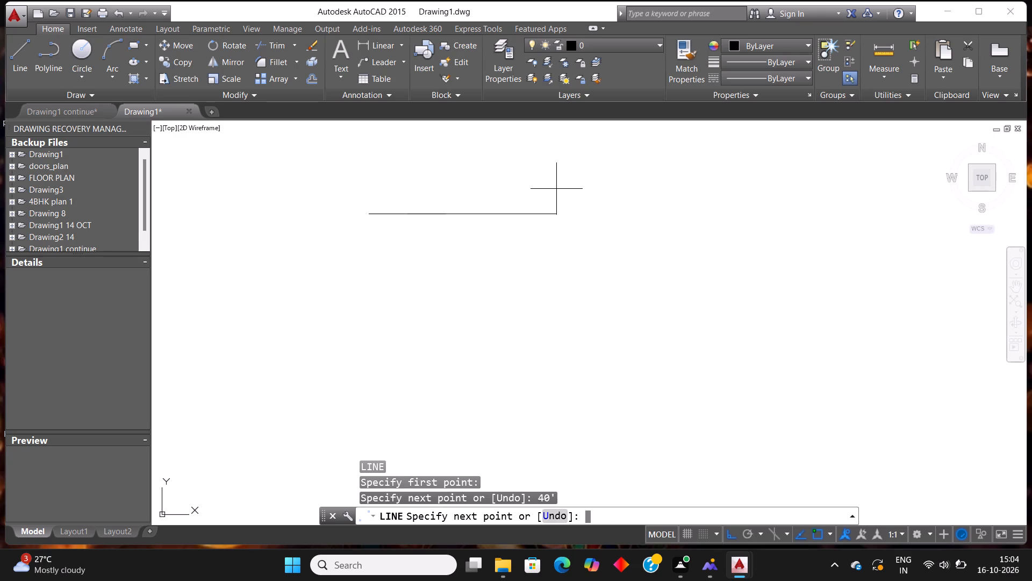
type("50'")
key("Return")
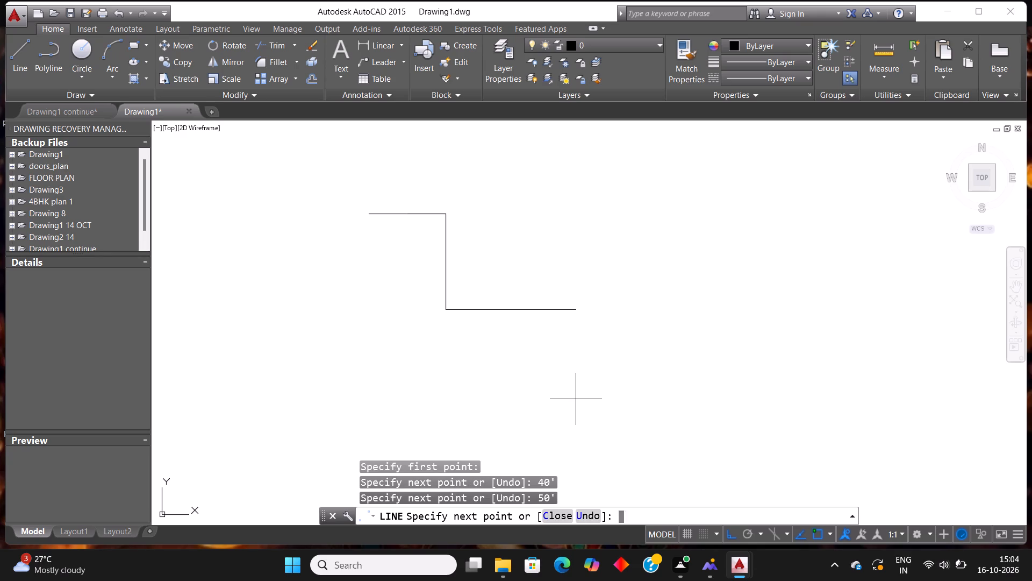
type("40'")
key("Return")
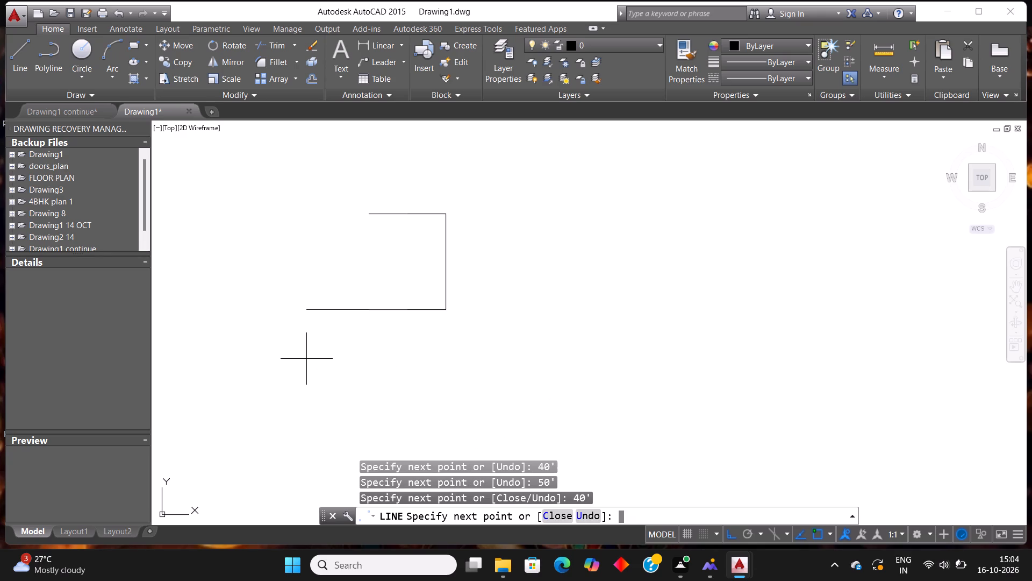
type("50'")
key("Return")
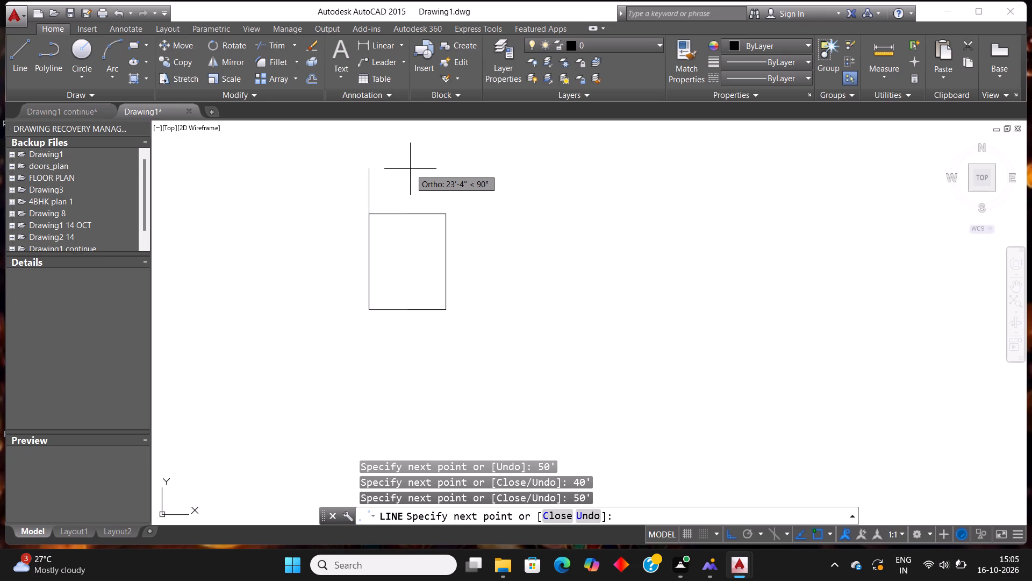
key("Return")
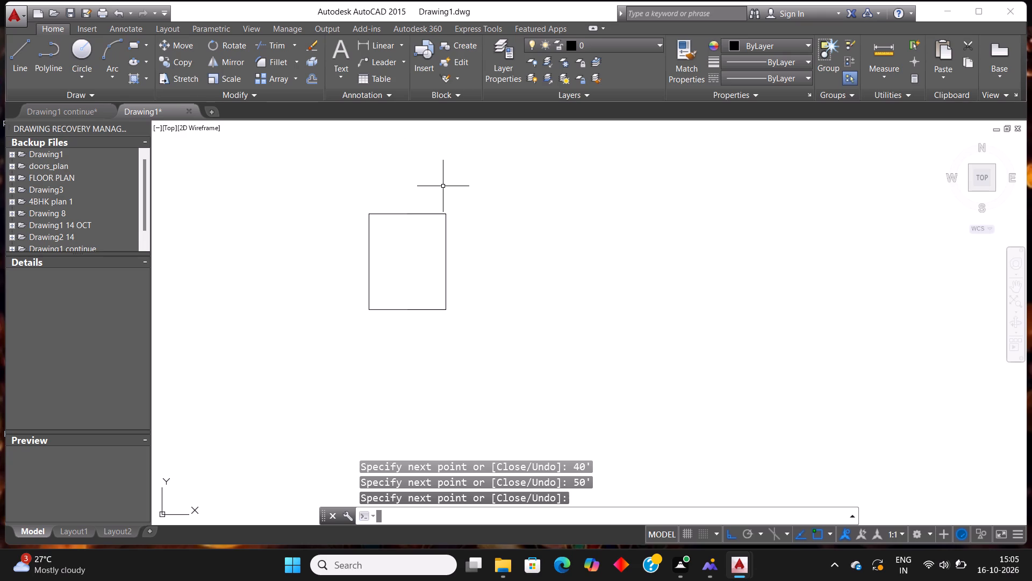
Offset all four sides of the rectangle 9" inward to form the outer wall thickness.
type("OFF")
key("Return")
key("9")
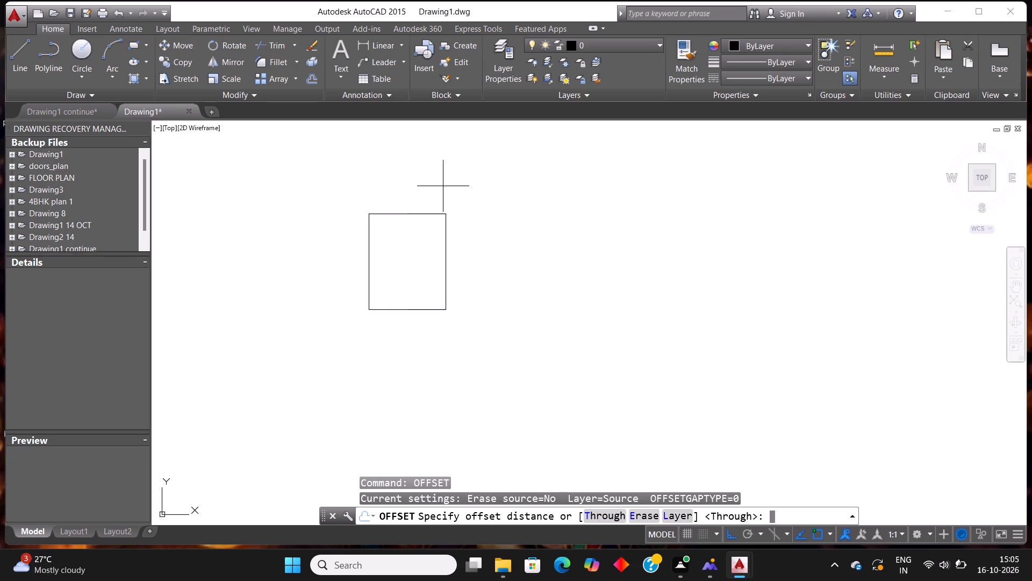
key("shift+quotedbl")
key("Return")
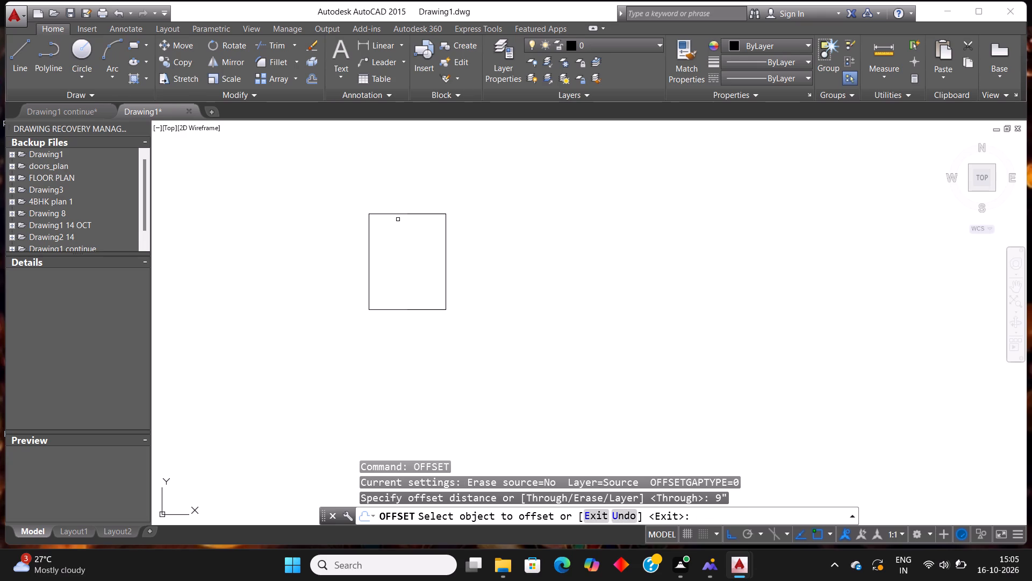
left_click(402, 214)
left_click(406, 232)
left_click(370, 256)
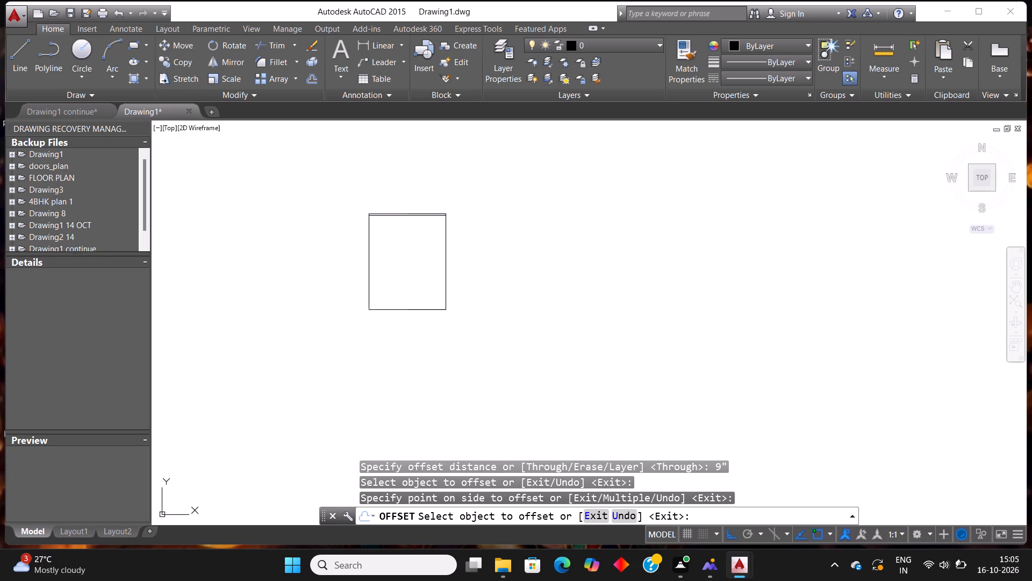
left_click(413, 246)
left_click(445, 240)
left_click(404, 248)
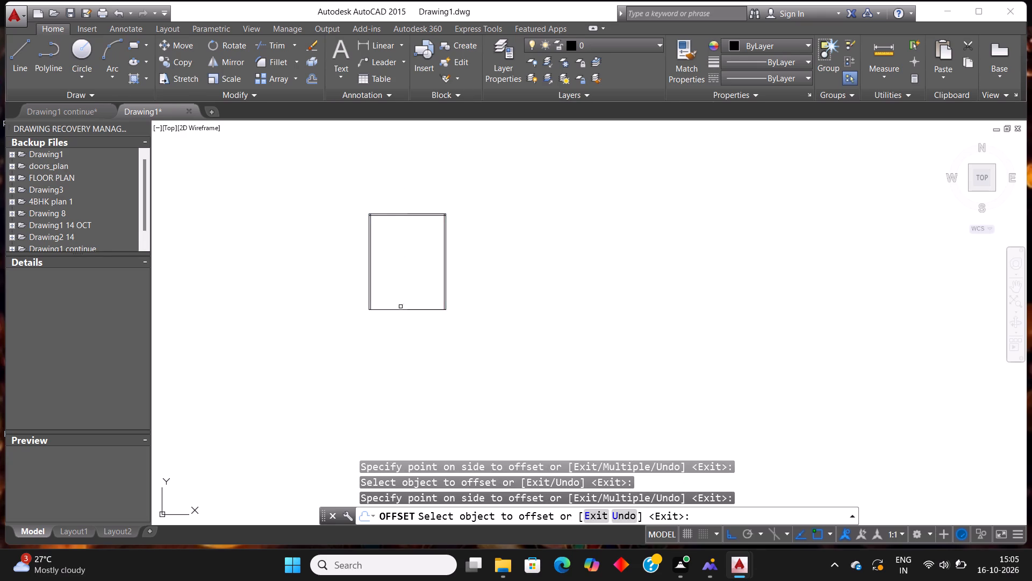
left_click(400, 311)
left_click(405, 262)
key("Escape")
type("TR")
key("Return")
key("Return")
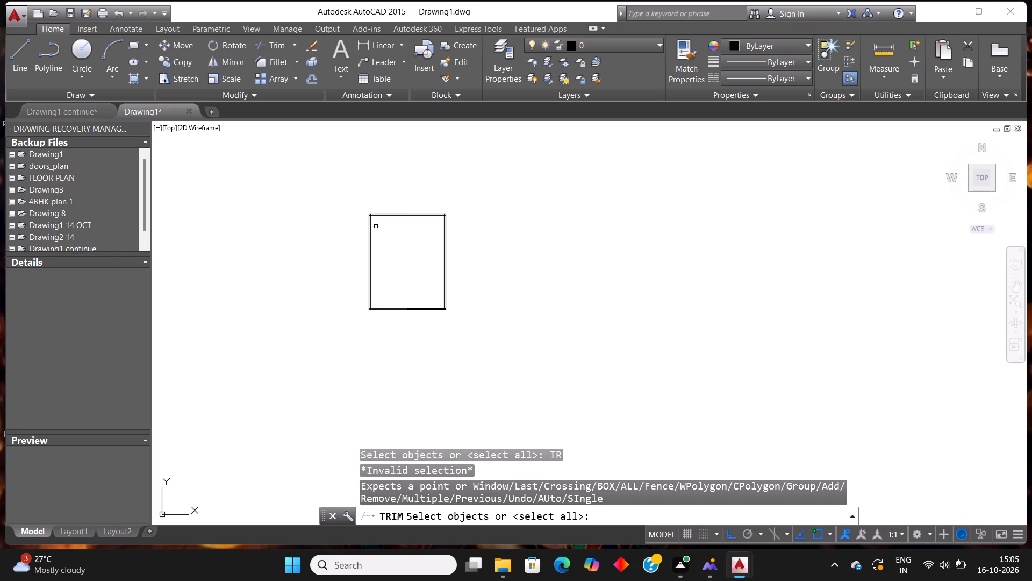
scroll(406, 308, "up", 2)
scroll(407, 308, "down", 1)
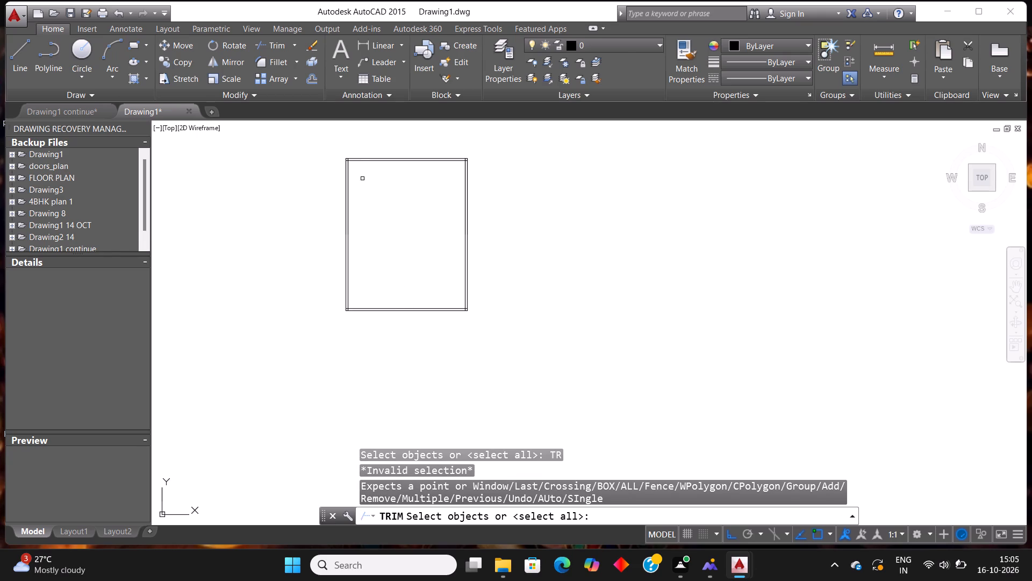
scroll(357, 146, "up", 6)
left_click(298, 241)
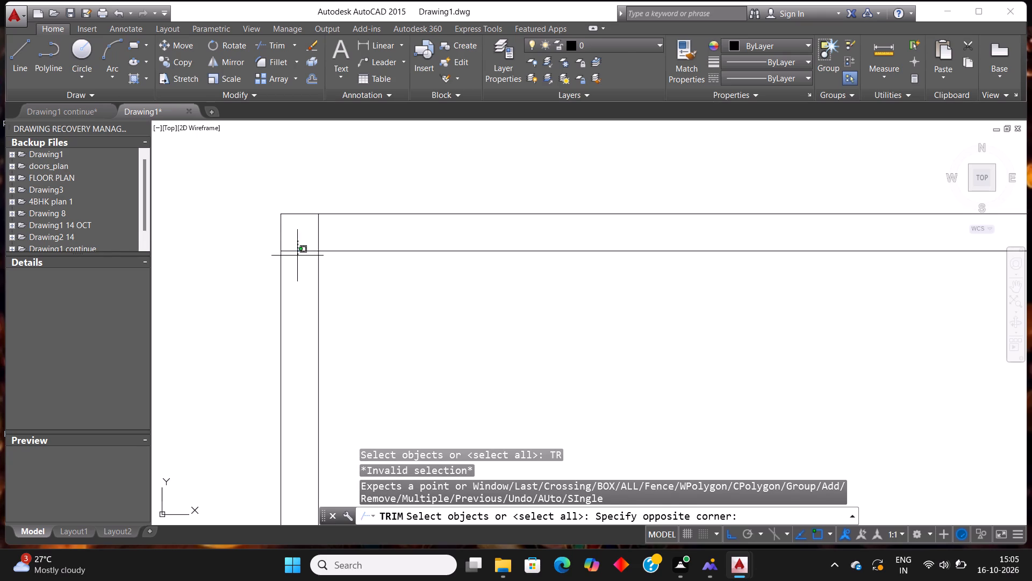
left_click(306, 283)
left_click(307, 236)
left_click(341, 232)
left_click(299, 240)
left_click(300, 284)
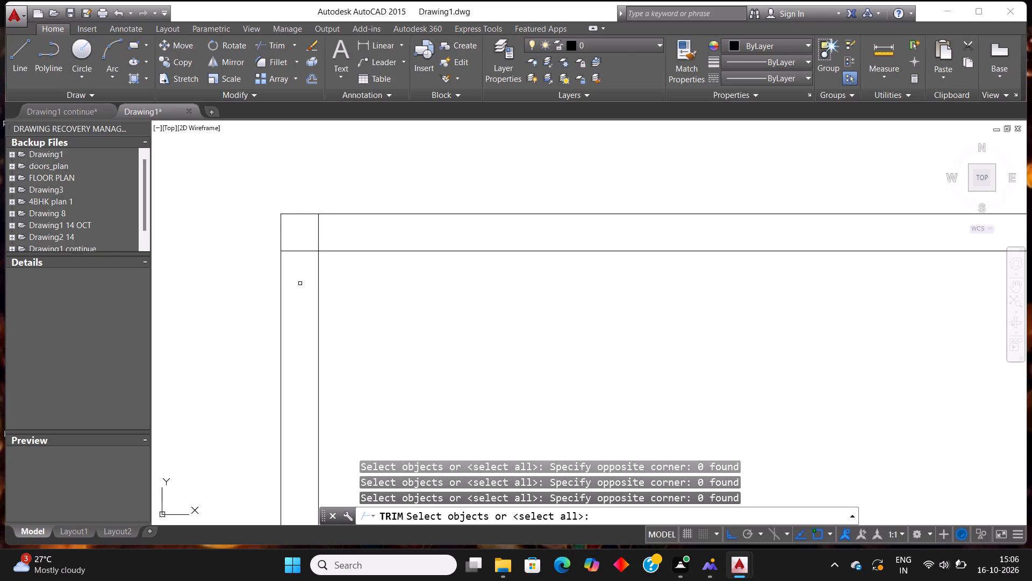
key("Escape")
Trim the crossing line ends at the two upper corners so the inner wall outline forms clean corners.
type("TR")
key("Return")
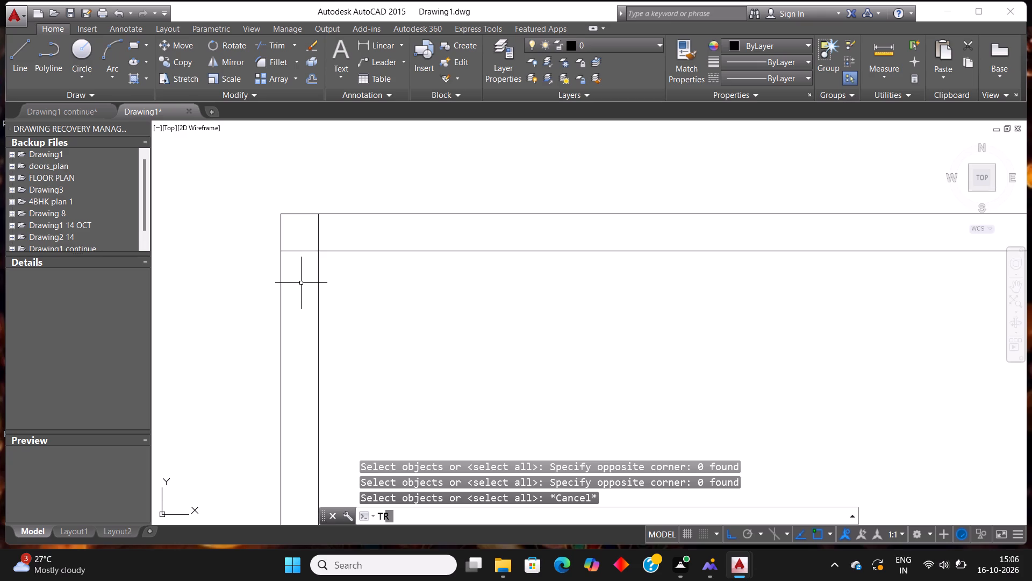
key("Return")
left_click(300, 283)
left_click(298, 244)
left_click(298, 233)
left_click(333, 229)
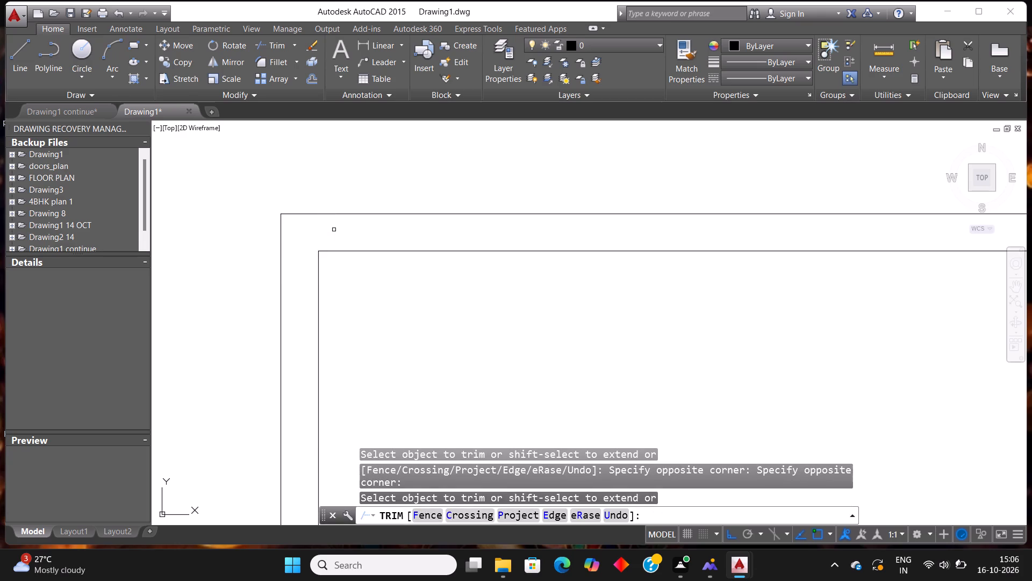
scroll(334, 231, "down", 3)
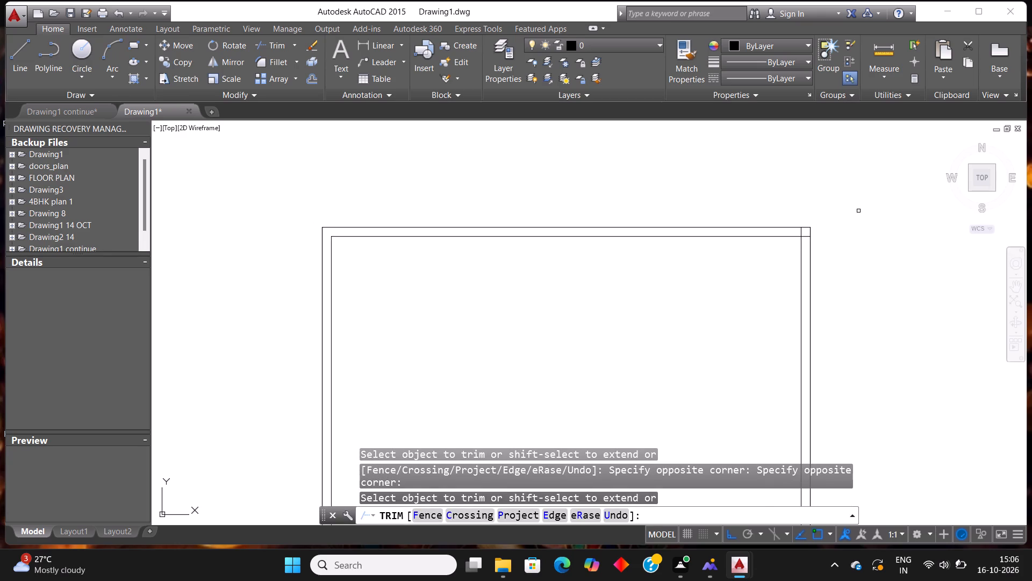
scroll(859, 210, "up", 1)
scroll(772, 231, "up", 3)
left_click(758, 308)
left_click(751, 271)
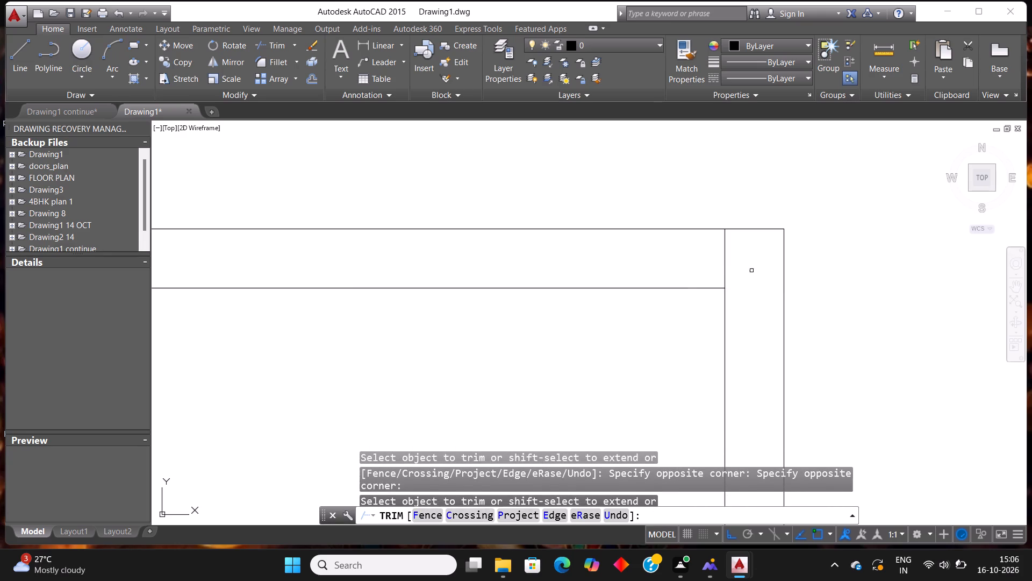
left_click(744, 254)
left_click(698, 260)
scroll(716, 260, "down", 7)
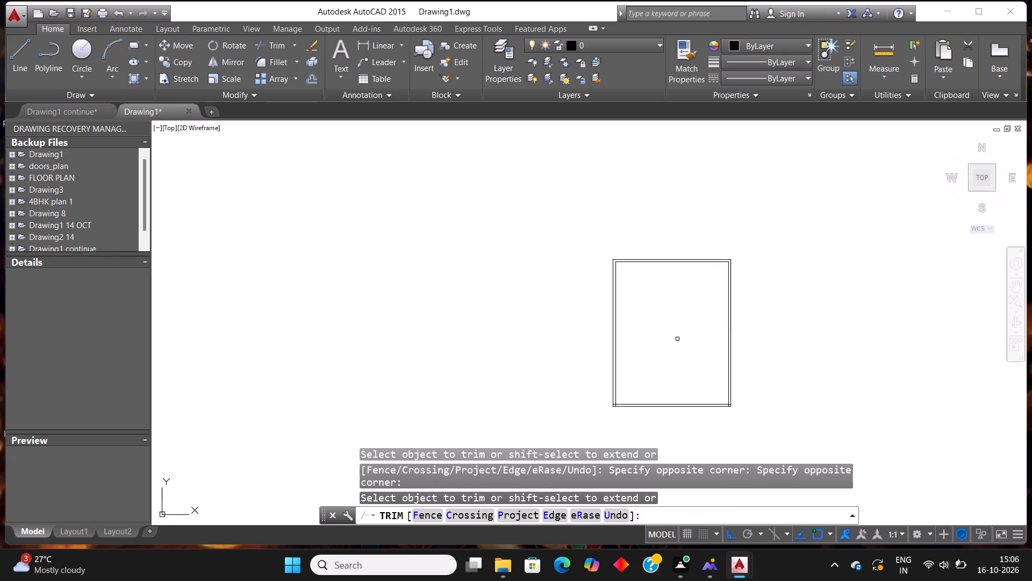
Trim the crossing line ends at the two lower corners to complete the clean inner wall outline.
scroll(603, 416, "up", 2)
scroll(654, 381, "up", 3)
scroll(573, 425, "up", 2)
left_click(520, 407)
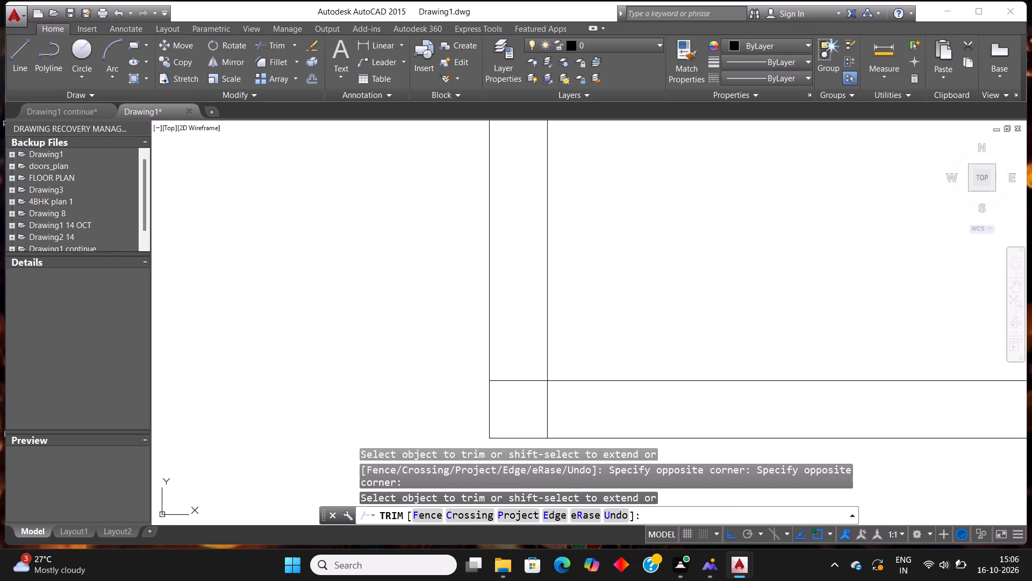
left_click(511, 345)
left_click(541, 393)
left_click(580, 404)
scroll(580, 353, "down", 6)
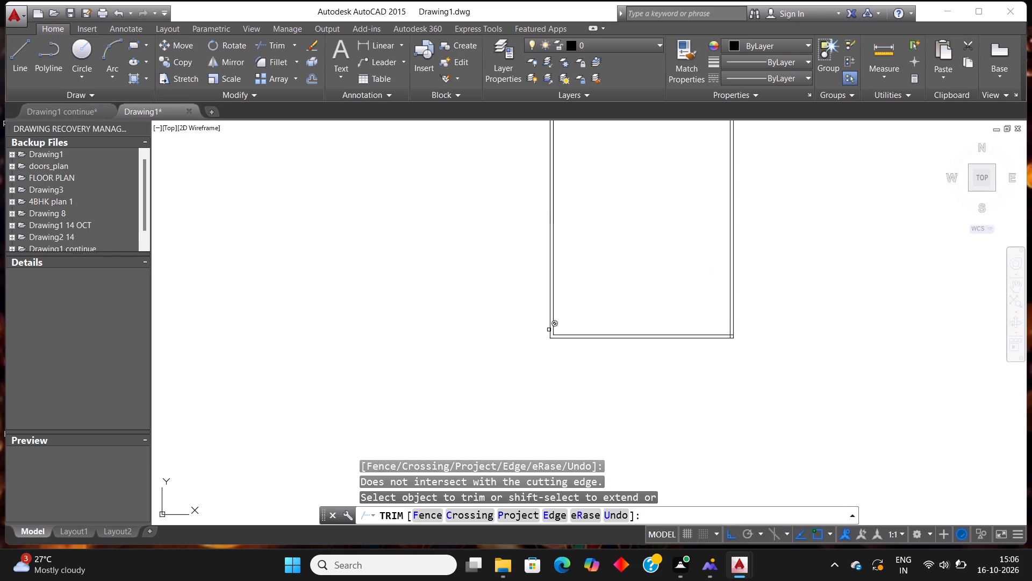
scroll(739, 332, "up", 7)
left_click(714, 343)
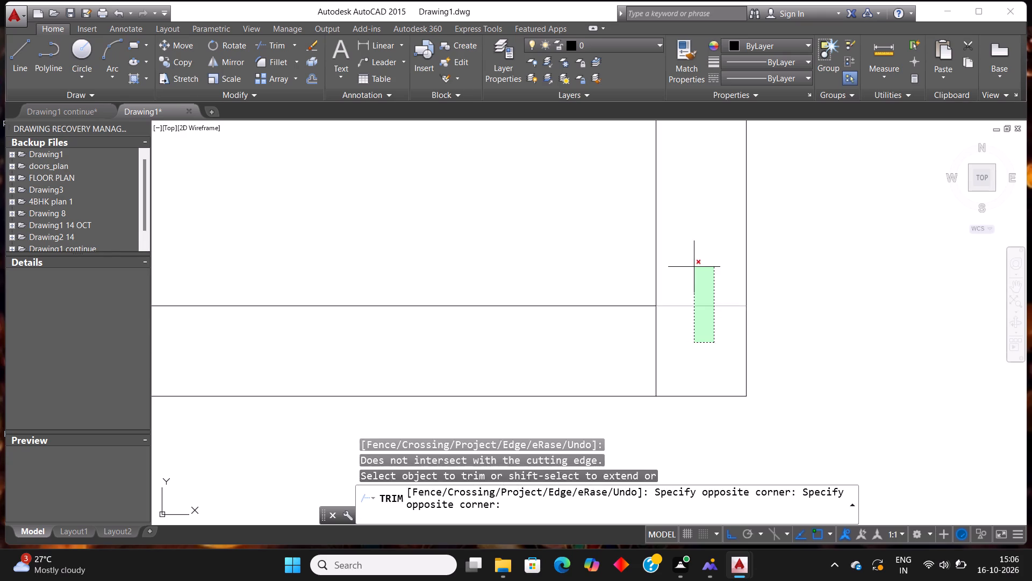
left_click_drag(694, 269, 694, 274)
left_click(665, 340)
left_click(623, 341)
scroll(633, 338, "down", 7)
scroll(694, 361, "down", 1)
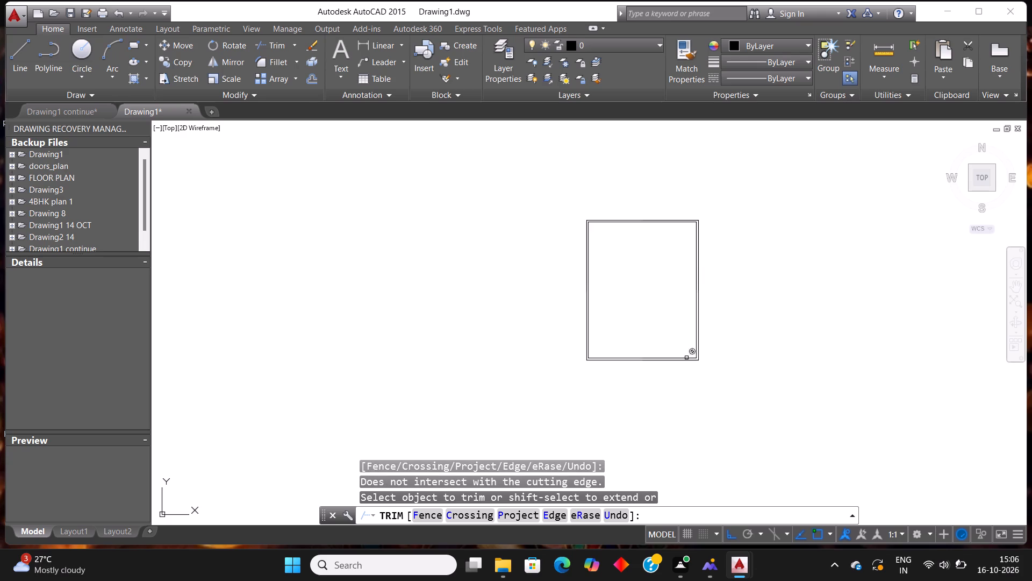
scroll(714, 240, "up", 2)
key("Escape")
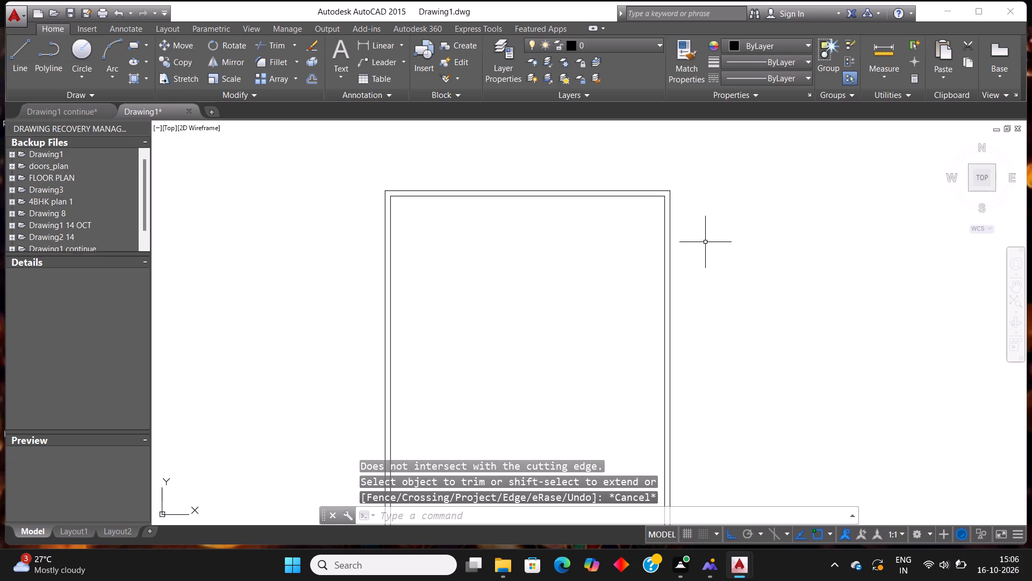
Offset the left outer wall's inner line 18' into the plan to start a vertical partition.
type("OFF")
key("Return")
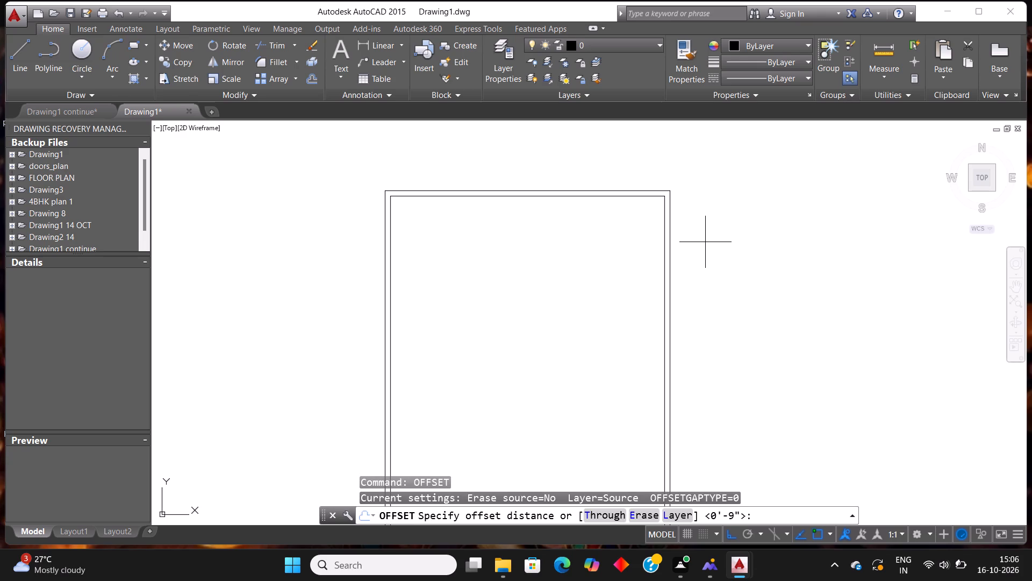
type("18'")
key("Return")
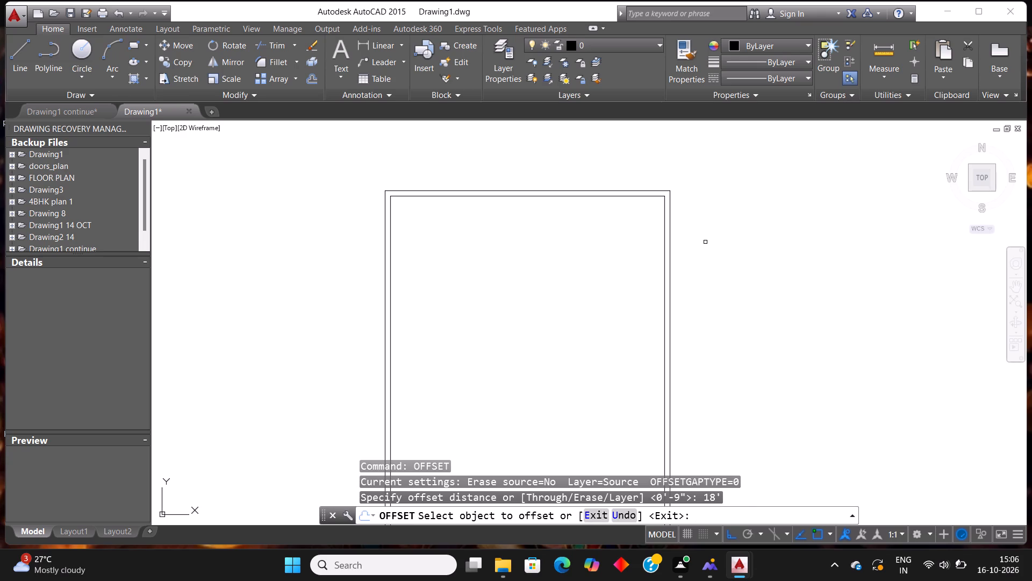
left_click(391, 309)
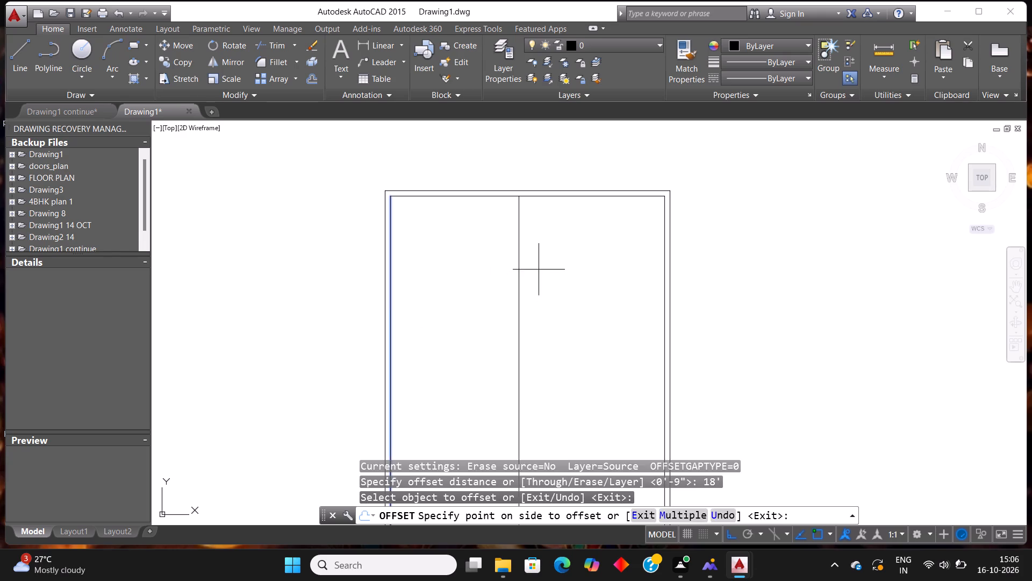
left_click(539, 270)
key("Escape")
Offset the new vertical partition line 4" to the right to give the partition its thickness.
type("OFF")
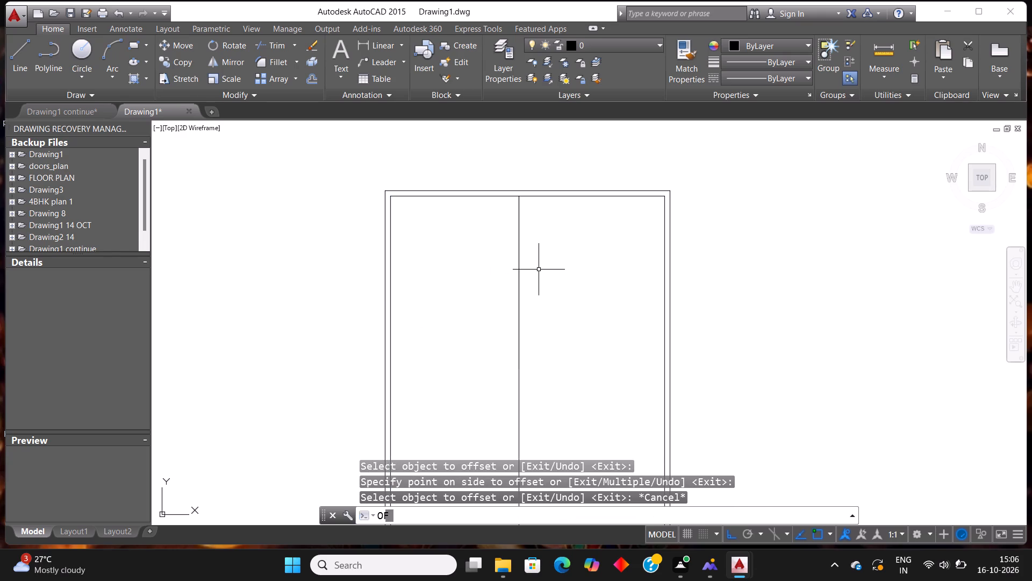
key("Return")
type("4\"")
key("Return")
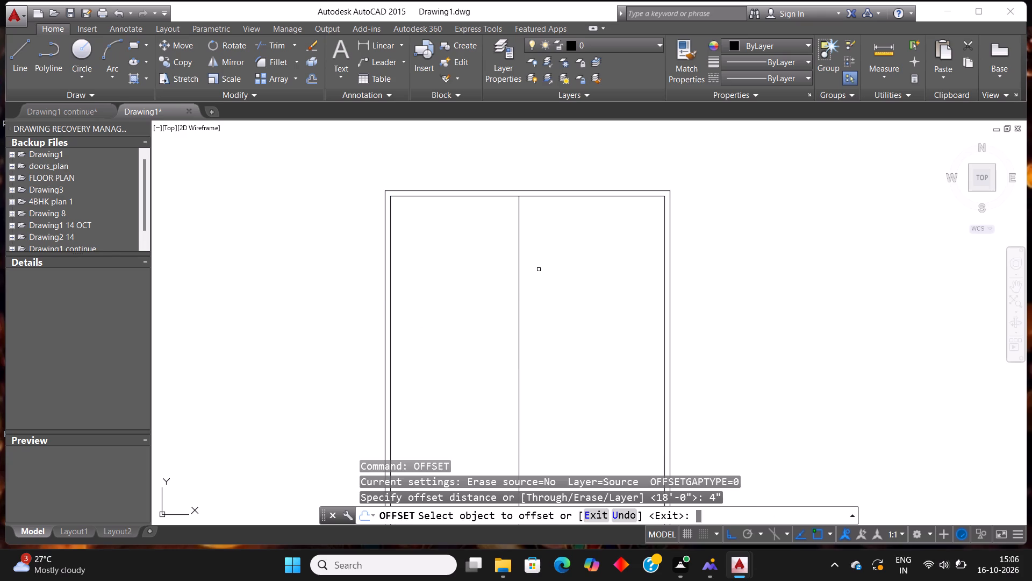
left_click(519, 293)
left_click(606, 272)
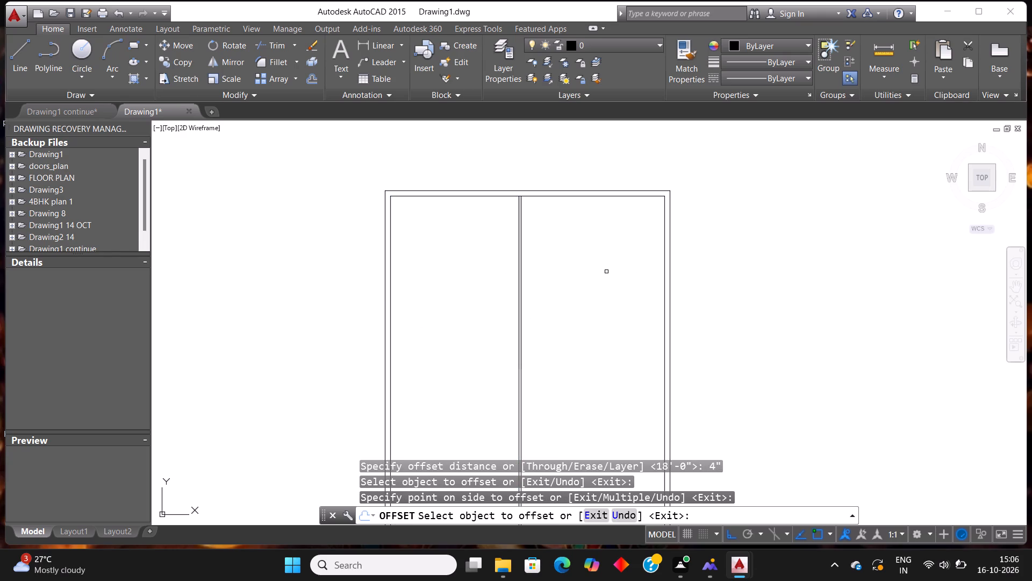
key("Escape")
Offset the first partition's right-hand line 5' to the right to start a second vertical partition.
type("OFF")
key("Return")
type("5'")
key("Return")
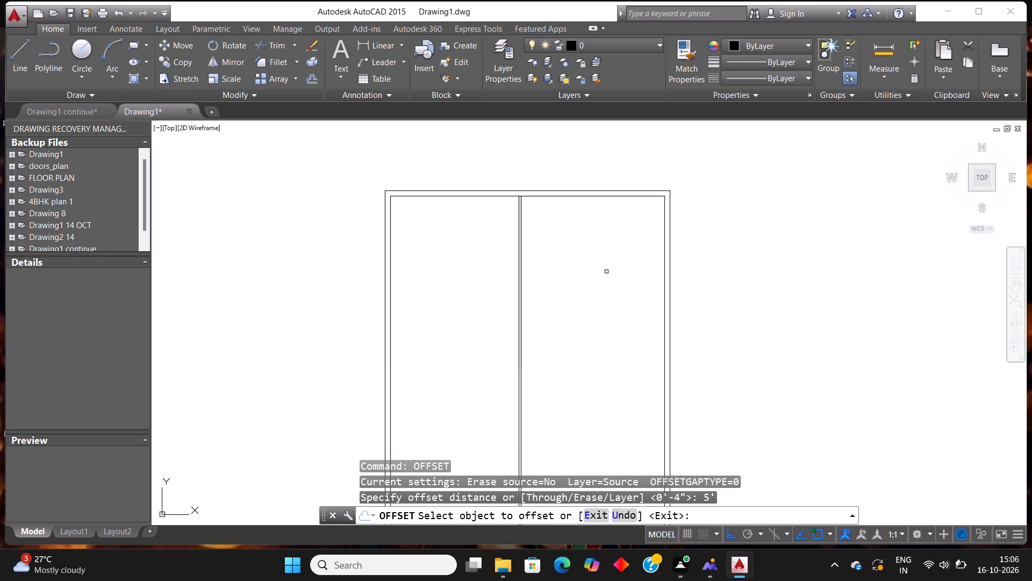
left_click(521, 356)
left_click(571, 321)
key("Escape")
Offset the second partition's line 4" to the right to give it thickness.
key("p")
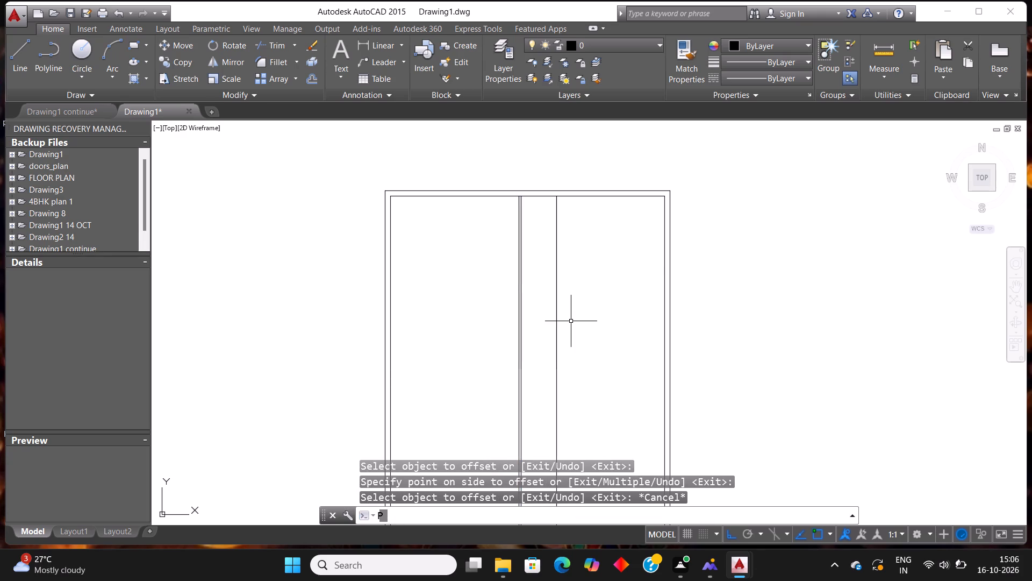
key("BackSpace")
type("OFF")
key("Return")
type("4\"")
key("Return")
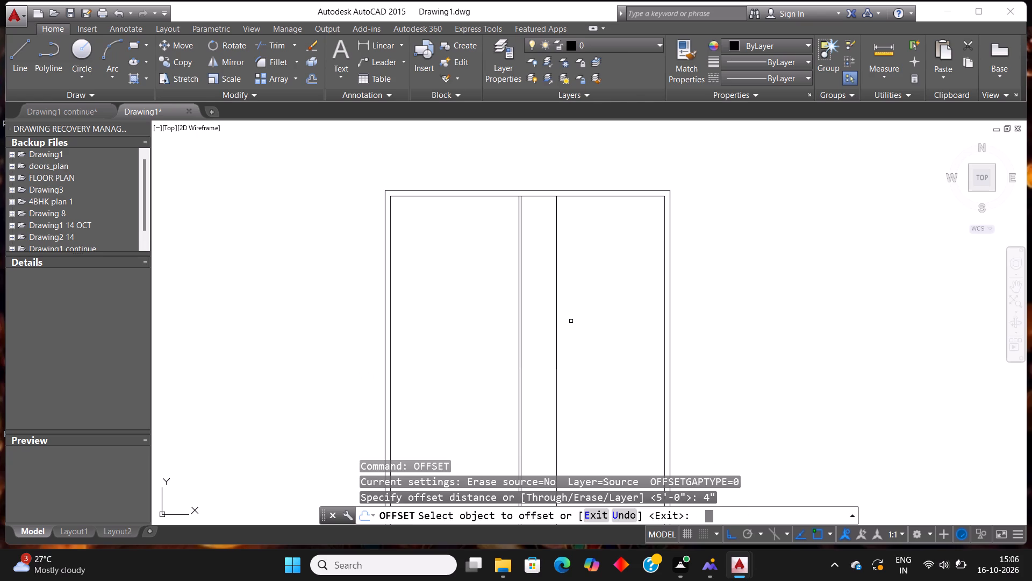
left_click(556, 327)
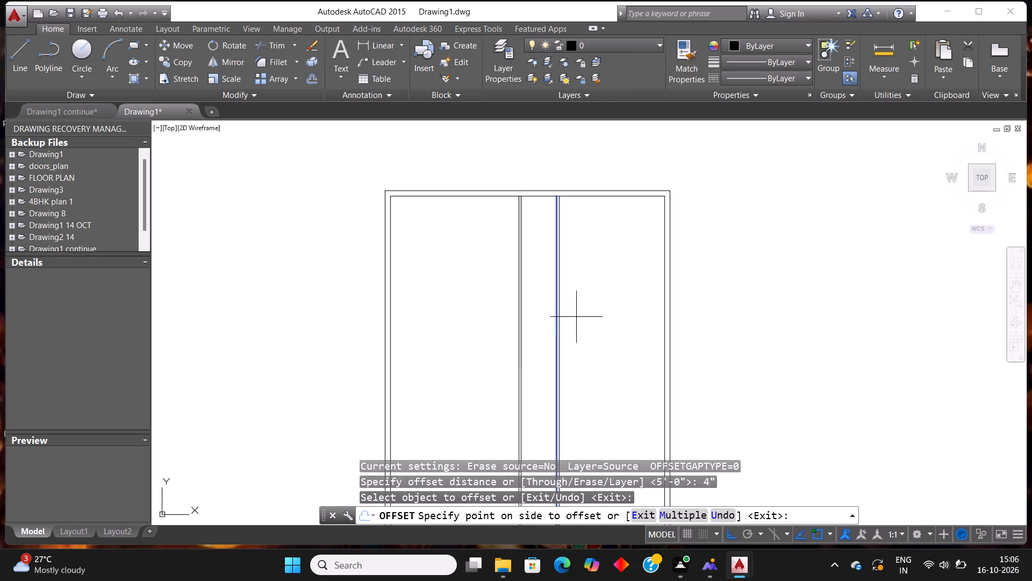
left_click(604, 288)
key("Escape")
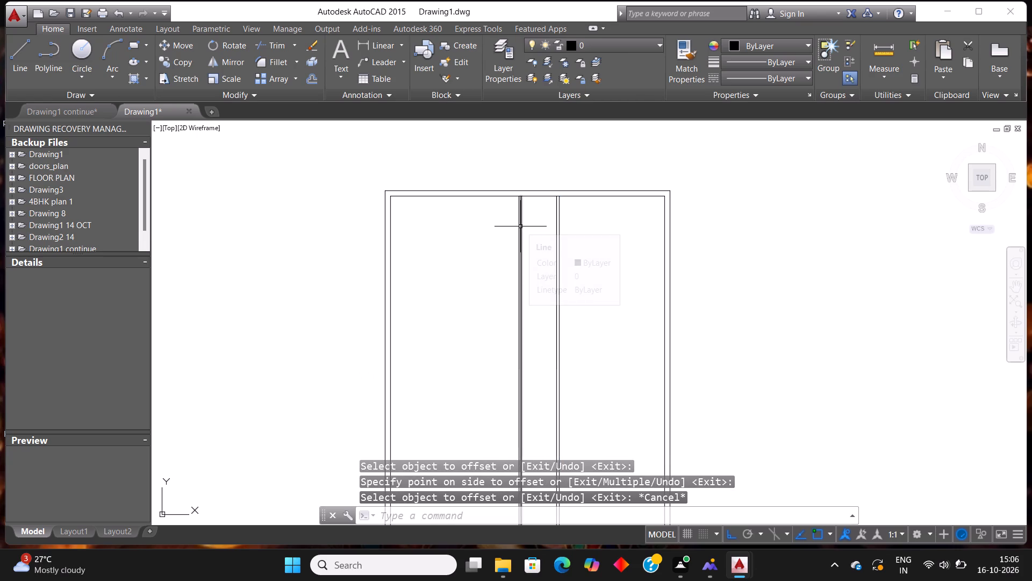
Offset the top wall's inner line 8' downward for a horizontal room division.
type("OFF")
key("Return")
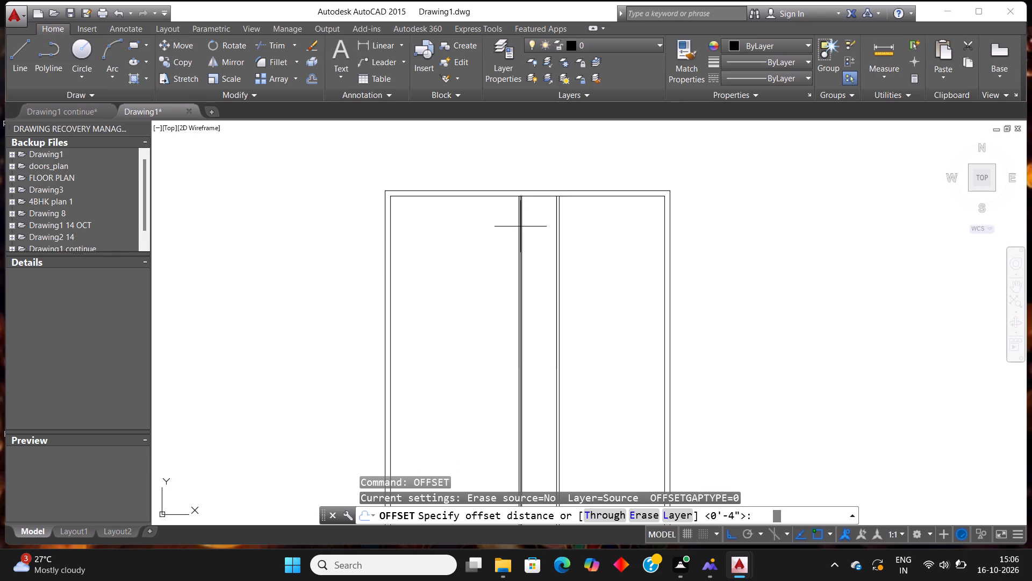
type("8'")
key("Return")
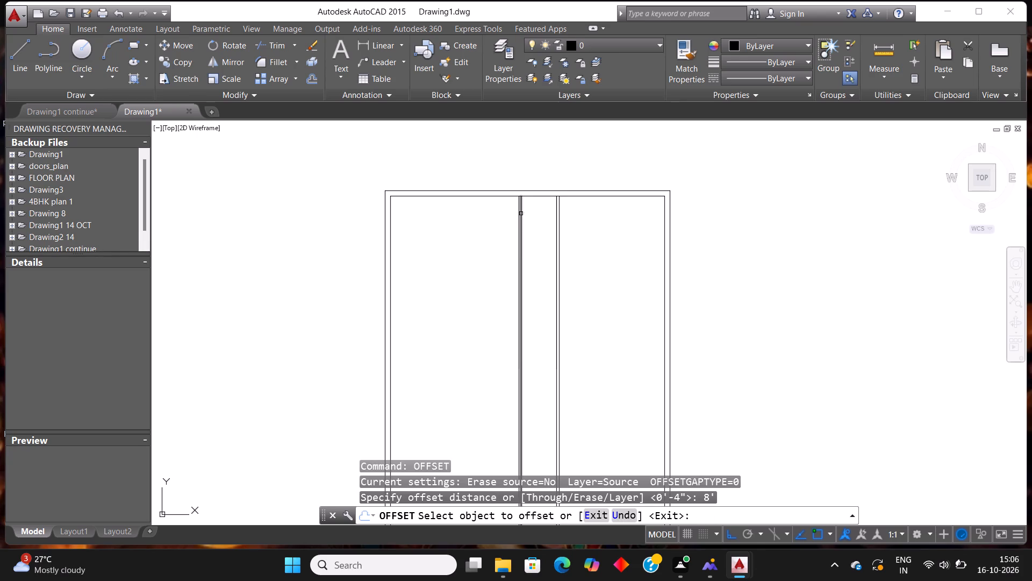
left_click(483, 197)
left_click(463, 320)
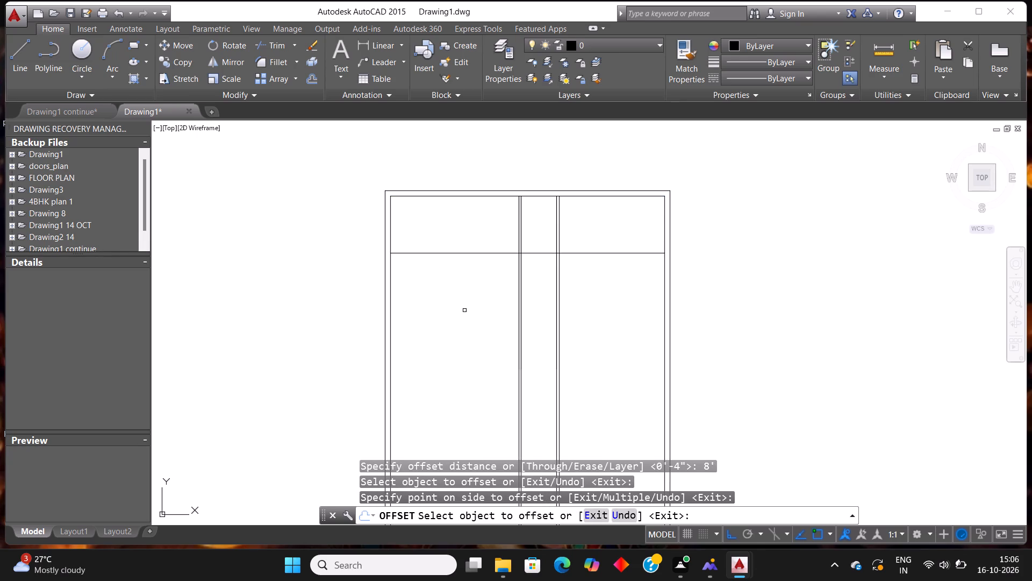
key("Escape")
Trim the horizontal division line between the two partitions and from the second partition to the right wall.
type("TR")
key("Return")
key("Return")
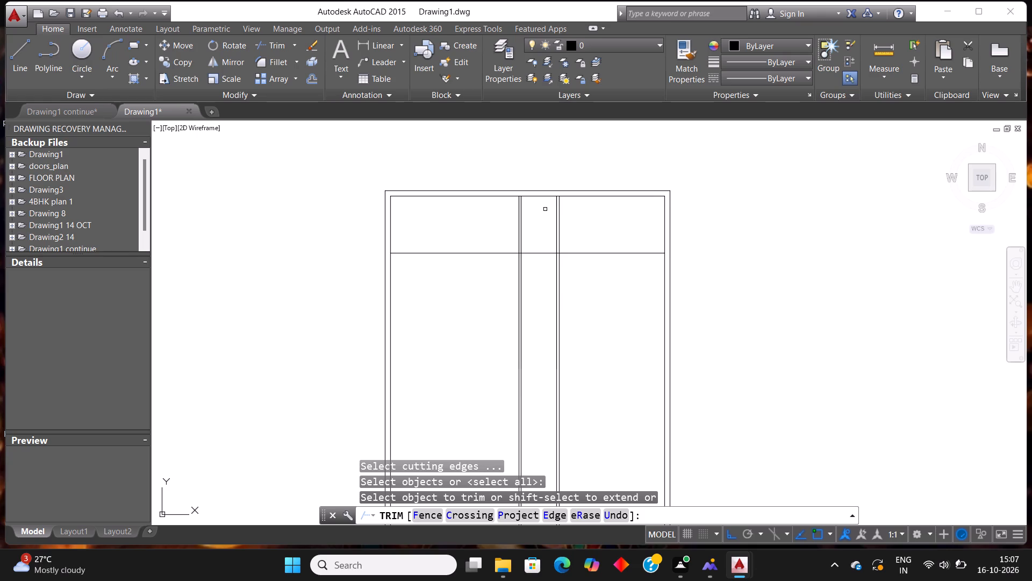
left_click(539, 239)
left_click(542, 289)
left_click_drag(593, 232, 593, 237)
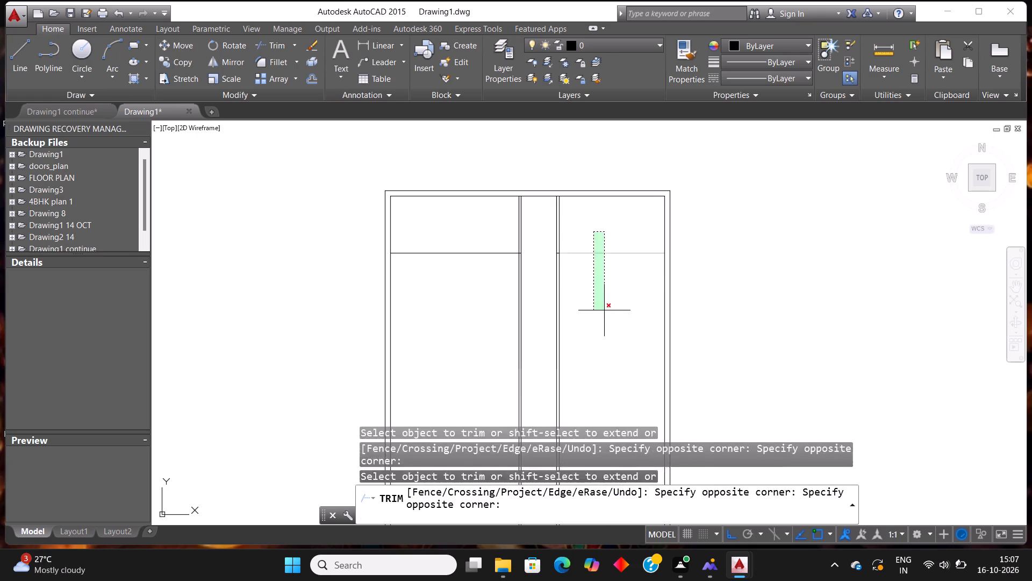
left_click(605, 311)
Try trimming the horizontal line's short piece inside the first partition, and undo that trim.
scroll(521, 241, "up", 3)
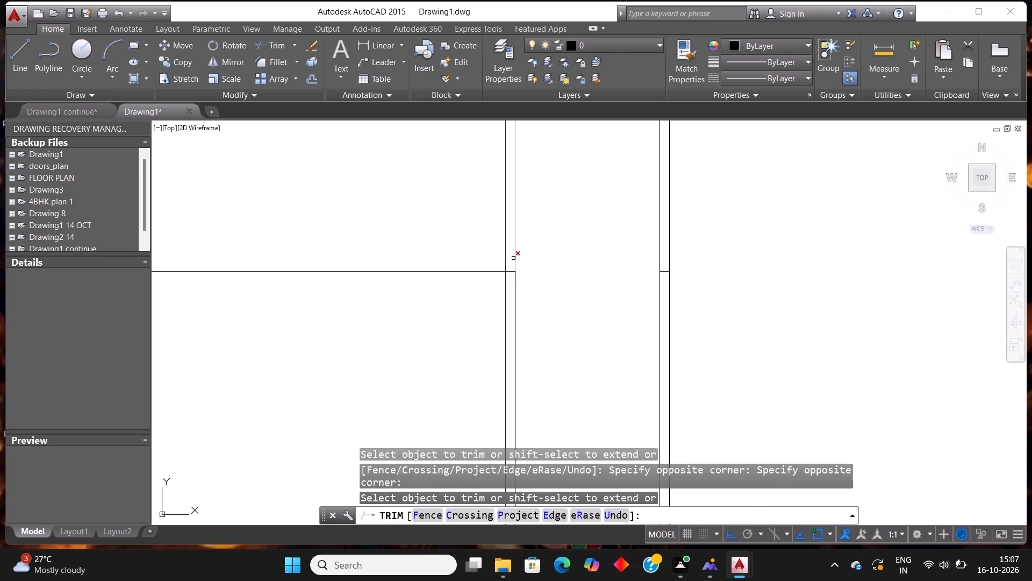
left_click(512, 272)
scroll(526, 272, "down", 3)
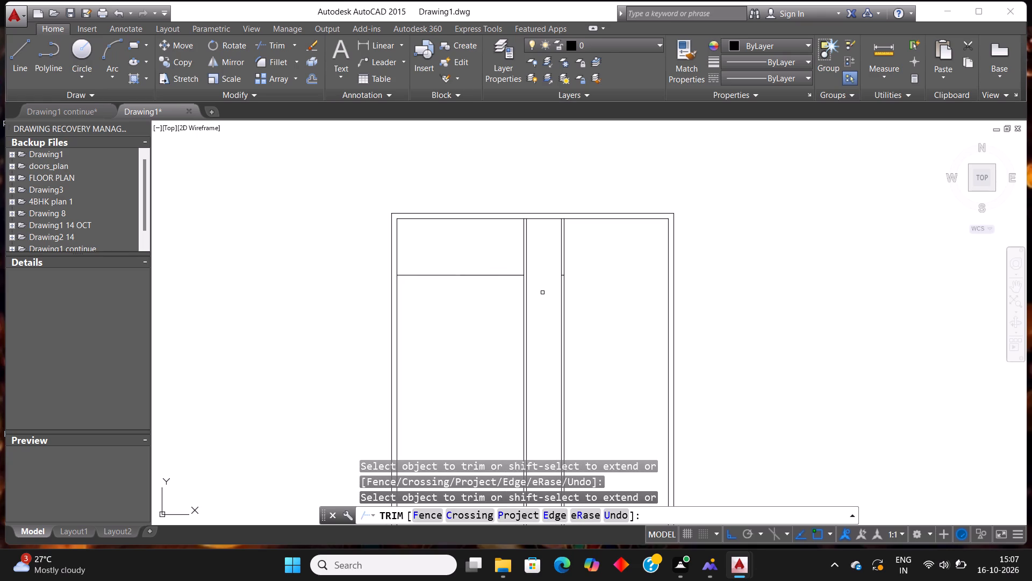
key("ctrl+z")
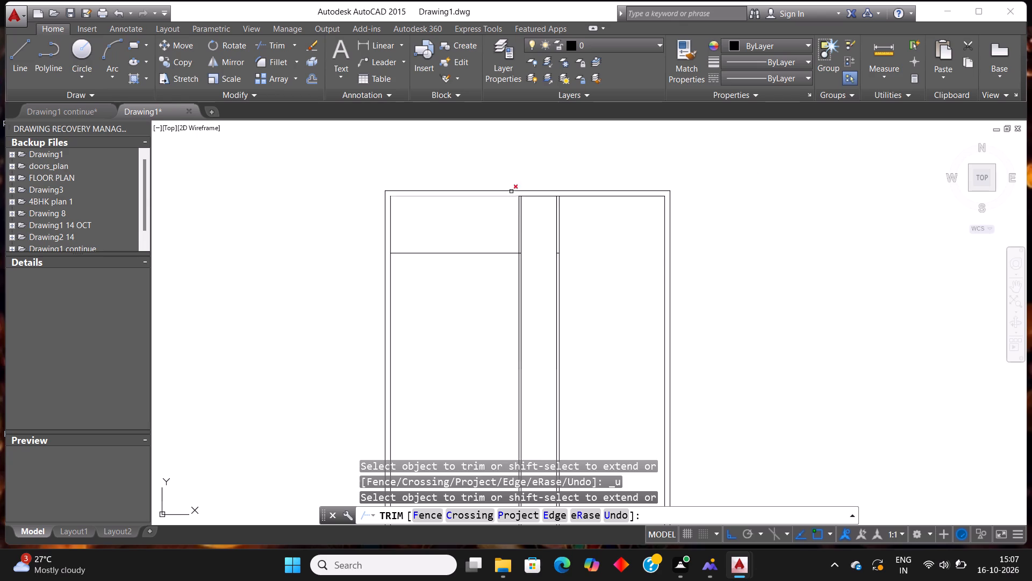
Trim the top wall's inner line between the double lines of both vertical partitions to open the junctions.
scroll(513, 186, "up", 6)
left_click(453, 236)
left_click(437, 280)
scroll(457, 278, "down", 3)
scroll(594, 243, "up", 3)
left_click(647, 378)
left_click(637, 318)
scroll(640, 323, "down", 4)
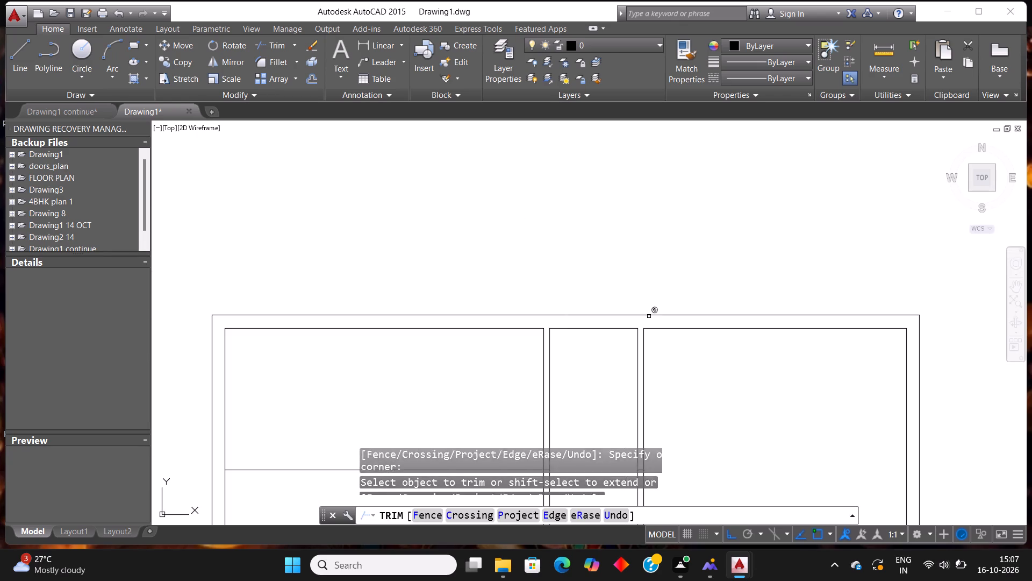
scroll(649, 316, "down", 3)
scroll(650, 366, "up", 3)
key("Escape")
Delete the leftover horizontal stub between the second partition's two lines.
scroll(628, 334, "up", 2)
left_click(628, 322)
left_click(620, 294)
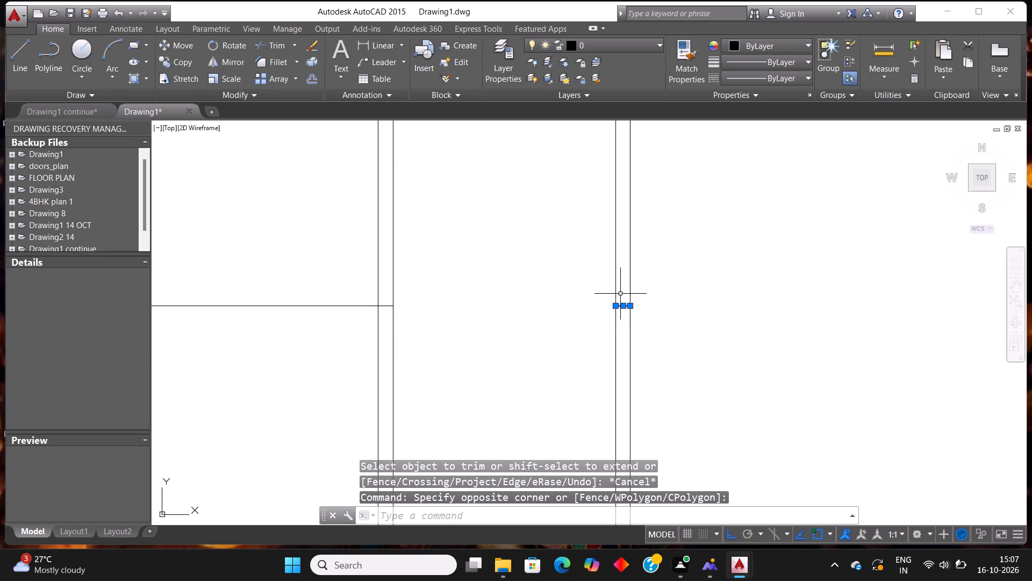
key("Delete")
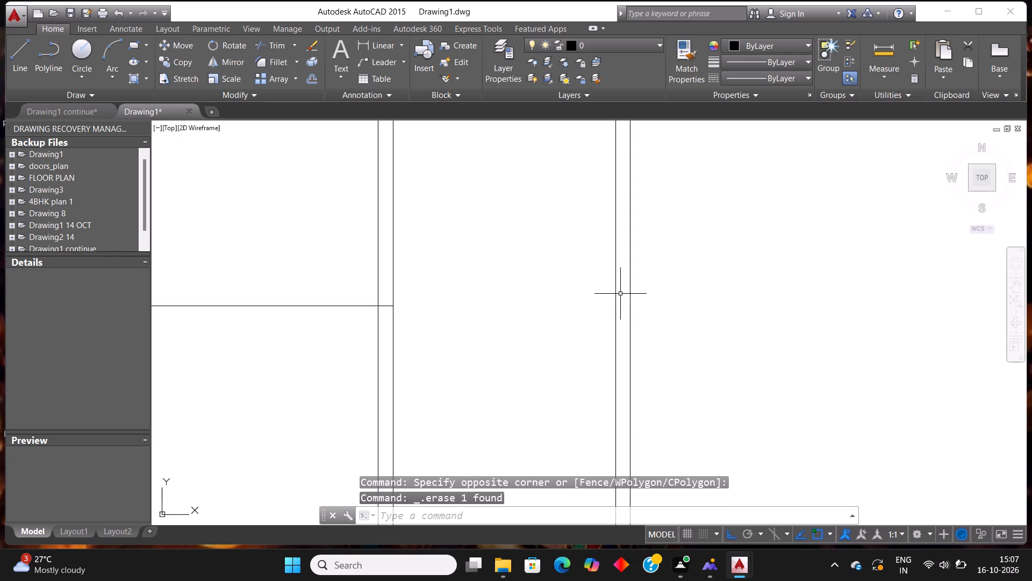
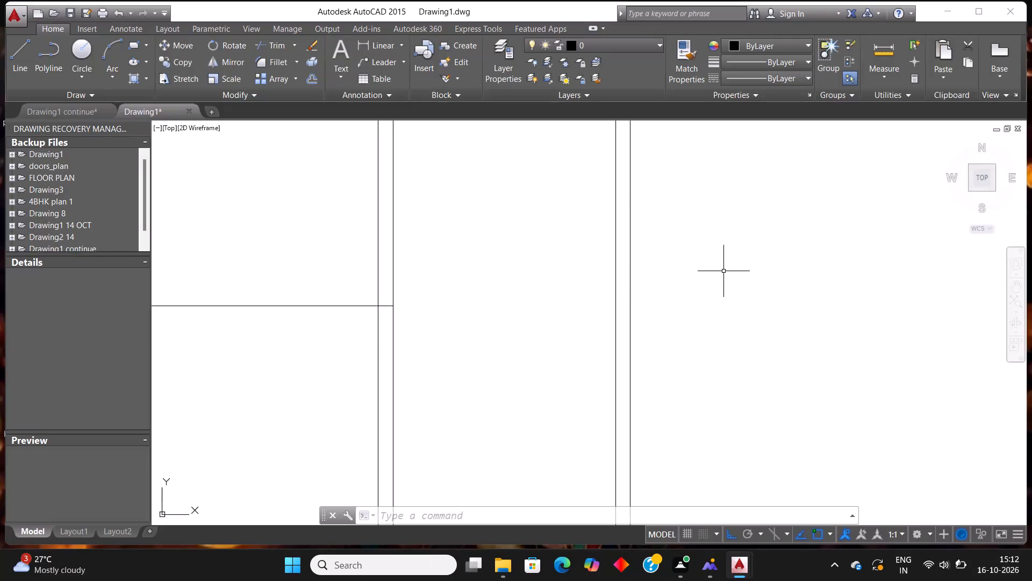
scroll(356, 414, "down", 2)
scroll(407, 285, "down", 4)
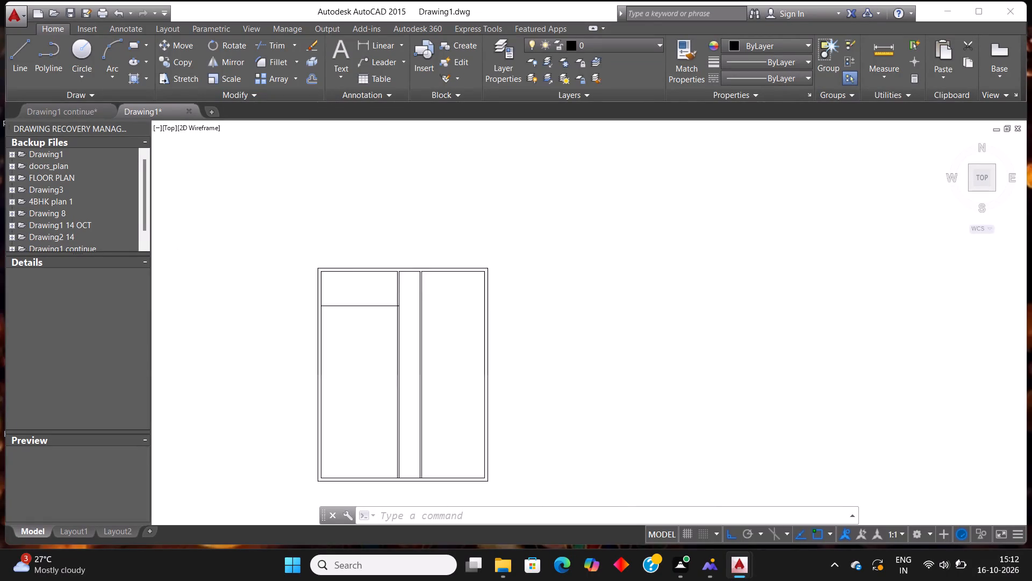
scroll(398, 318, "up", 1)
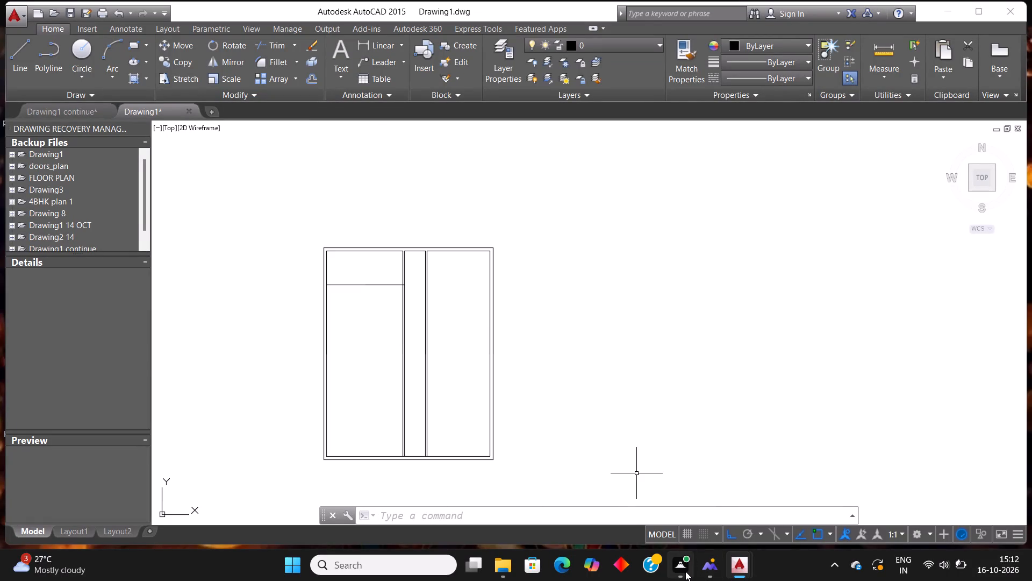
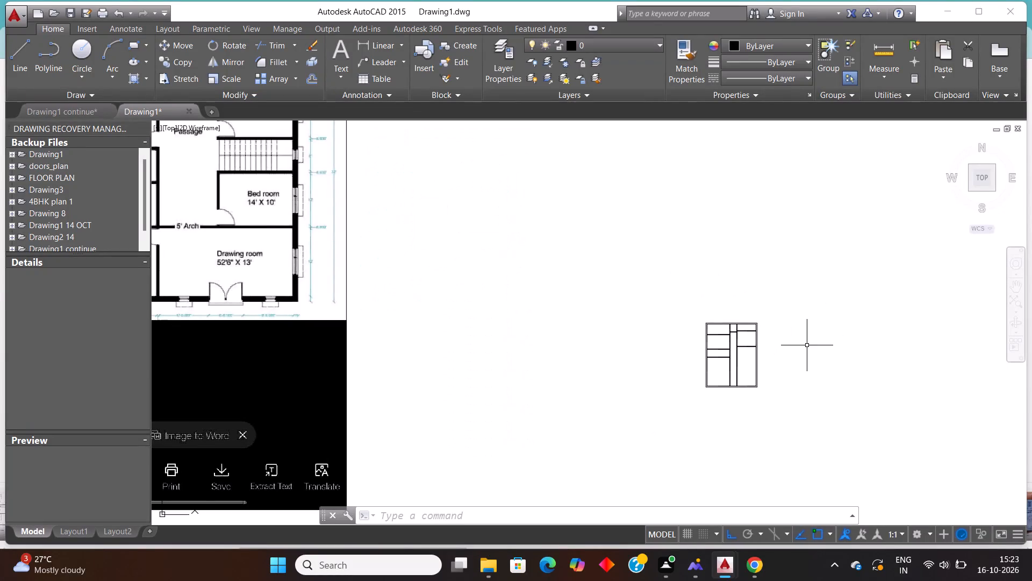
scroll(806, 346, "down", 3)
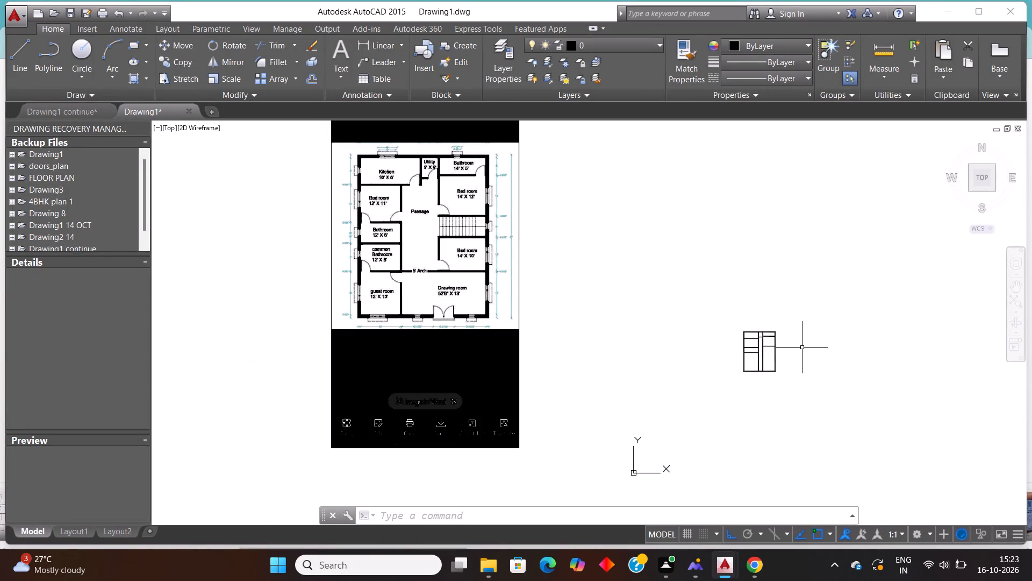
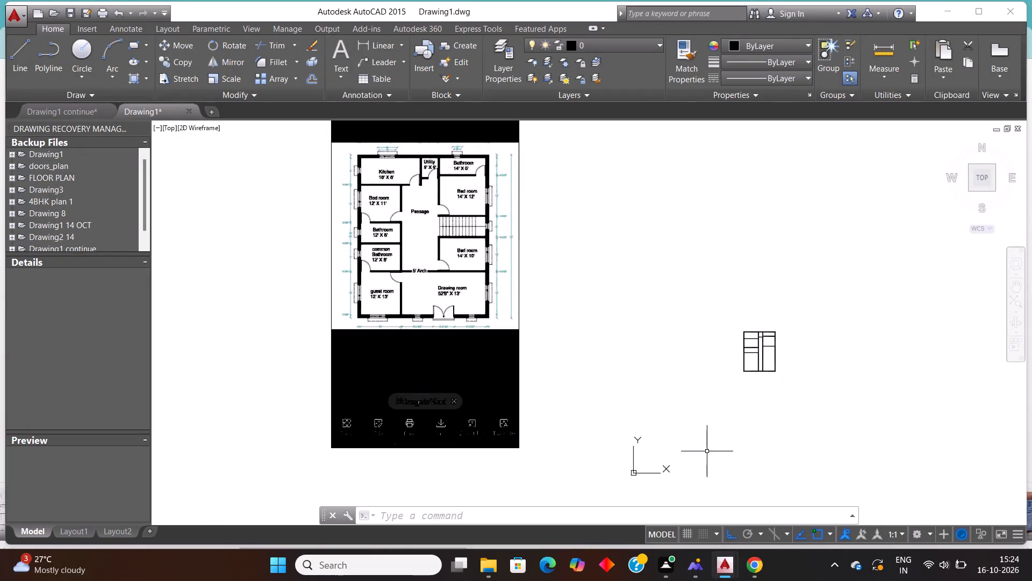
Offset the lower face of the partition under the left-hand 12' x 6' bathroom 8' downward for the common bathroom.
scroll(833, 336, "up", 1)
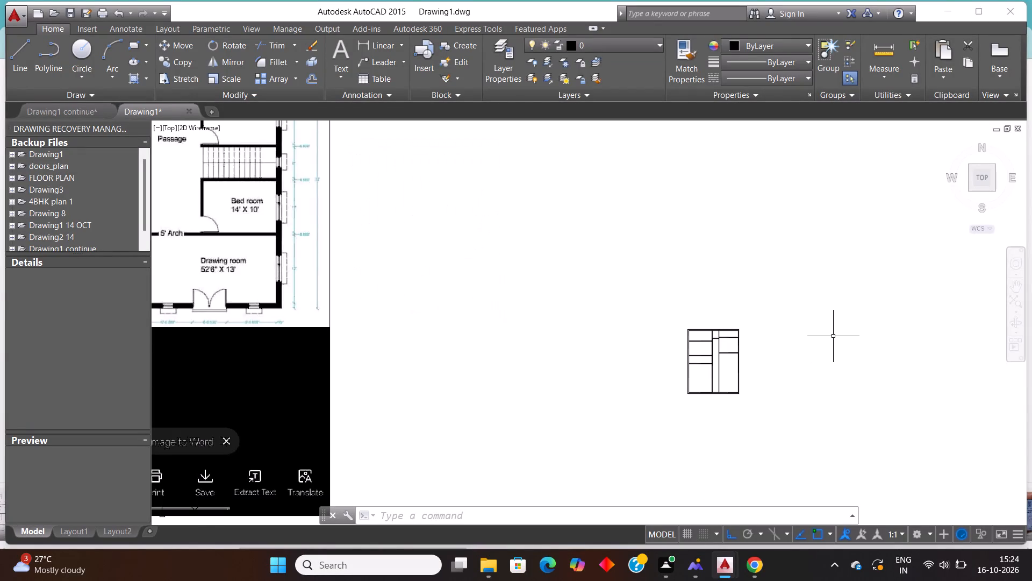
scroll(832, 336, "down", 1)
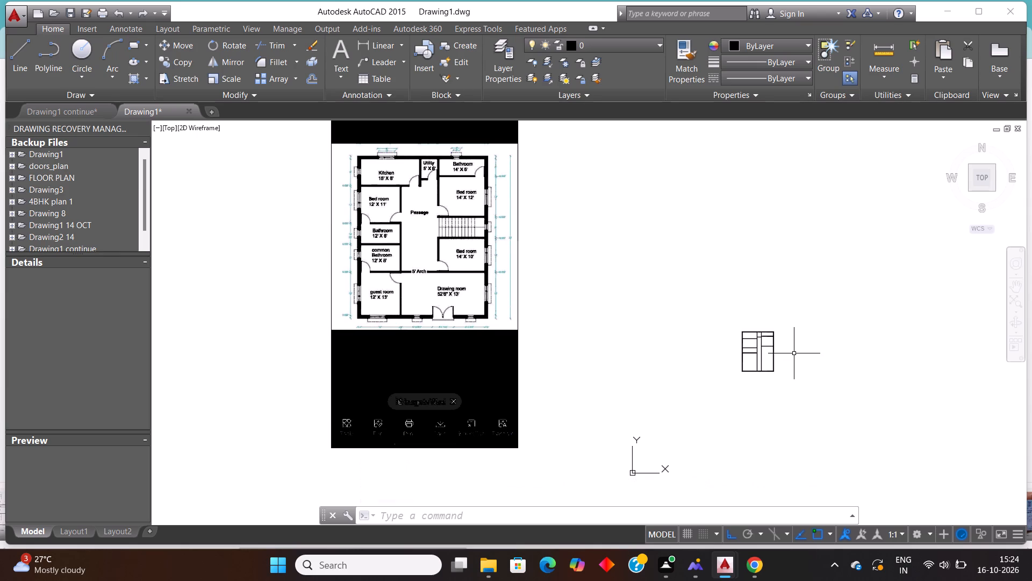
scroll(770, 365, "up", 1)
scroll(762, 322, "up", 2)
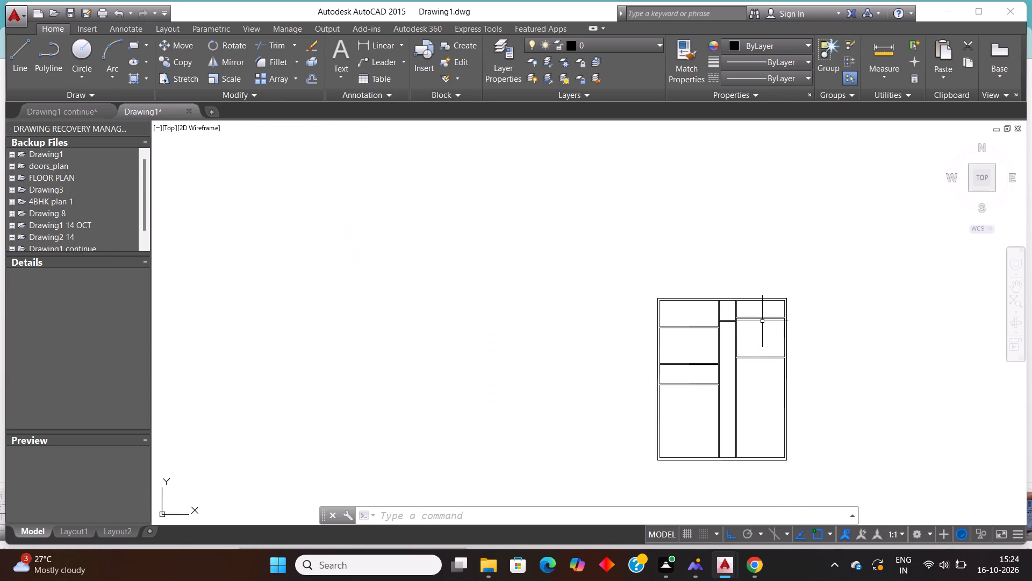
scroll(762, 320, "up", 1)
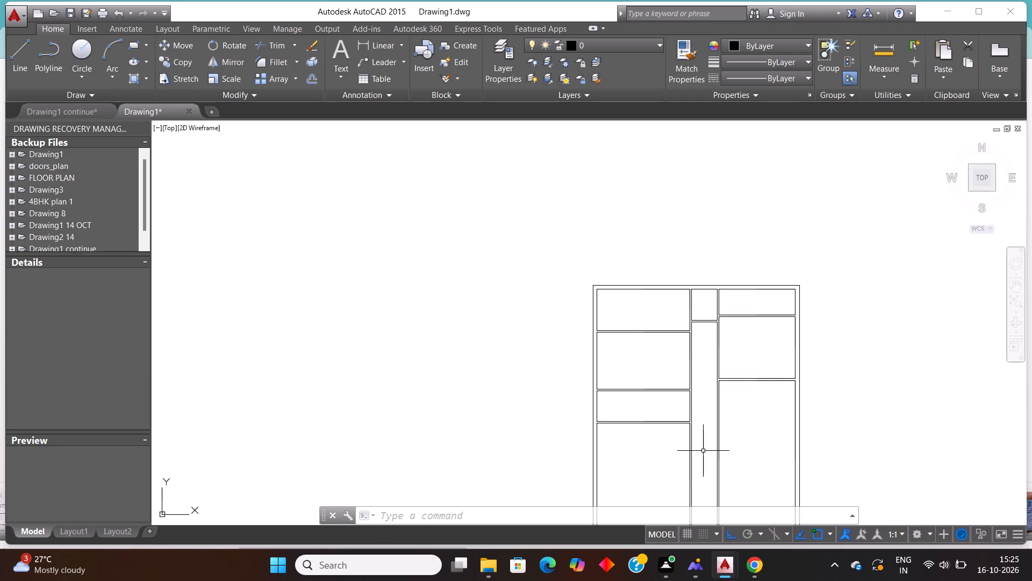
scroll(704, 449, "up", 1)
key("Escape")
type("OFF")
key("Return")
type("8'")
key("Return")
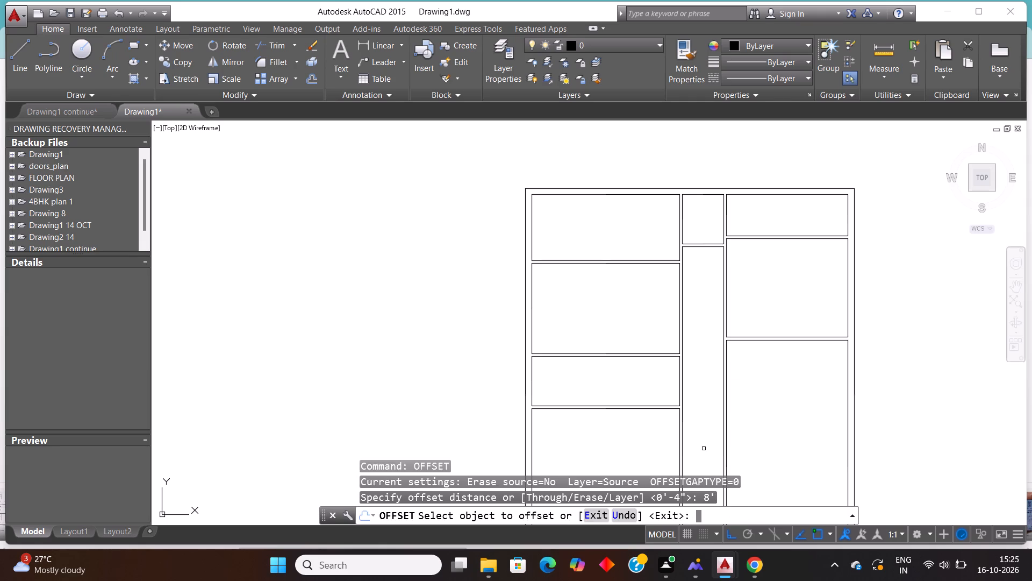
left_click(575, 410)
scroll(621, 324, "down", 2)
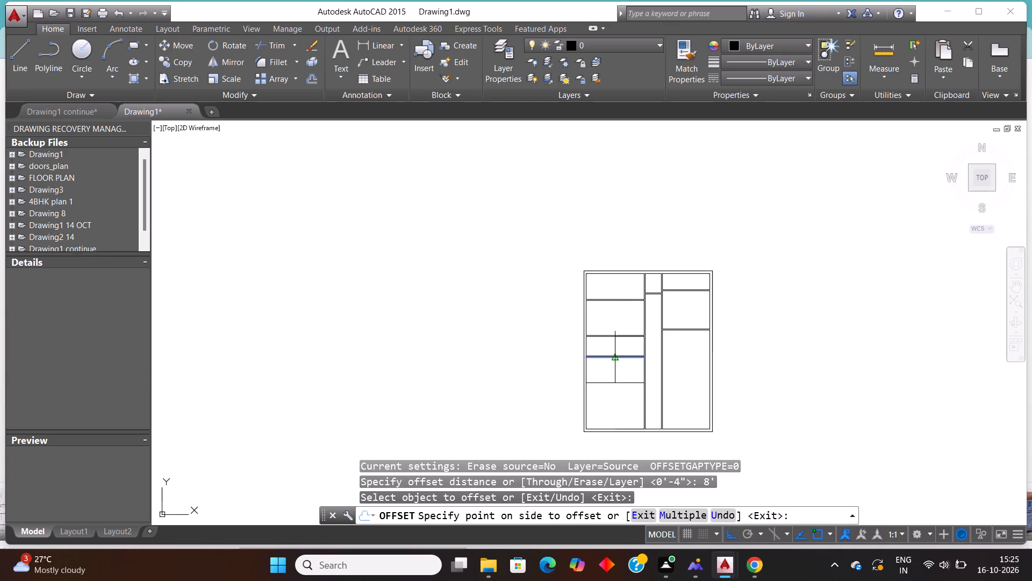
left_click(625, 405)
scroll(617, 368, "up", 2)
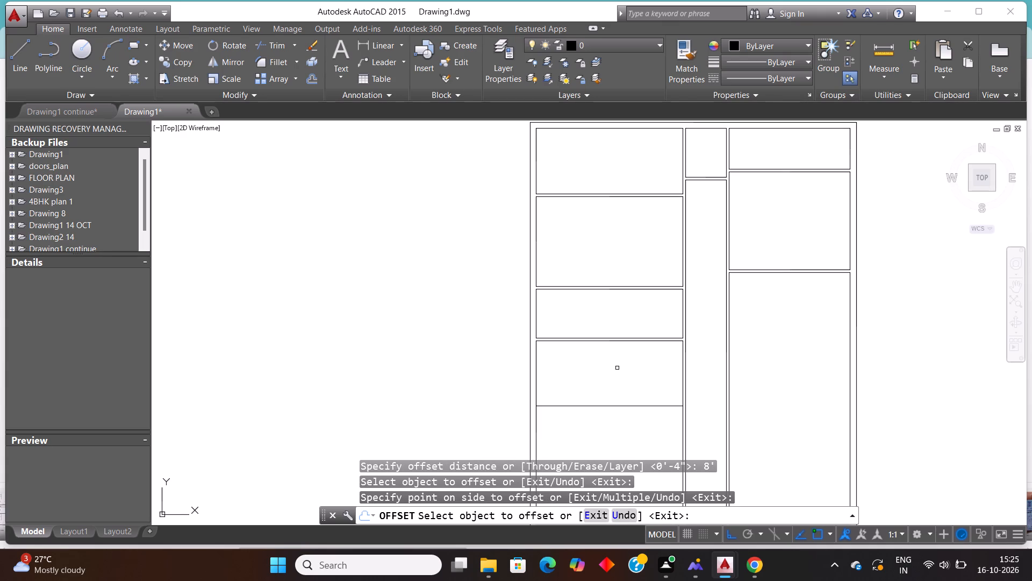
key("Escape")
Offset the new common bathroom line 4" downward to give the partition its thickness.
type("OFF")
key("Return")
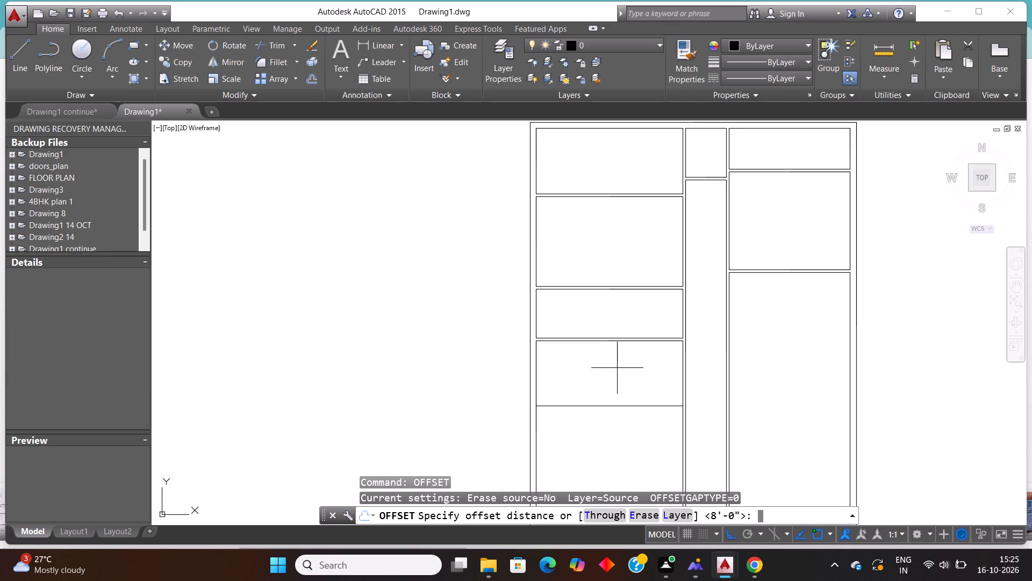
type("4\"")
key("Return")
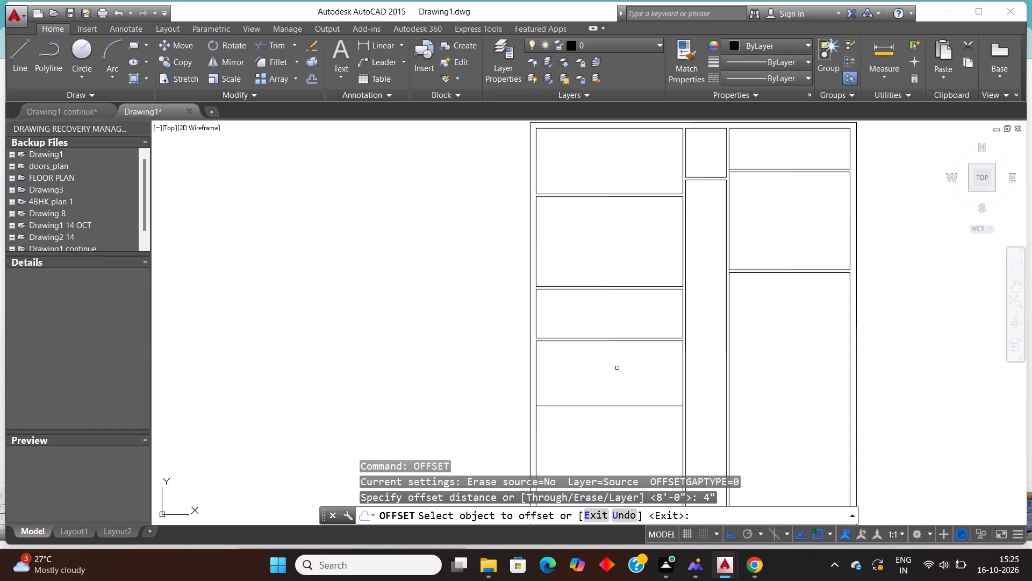
left_click(587, 407)
left_click(587, 414)
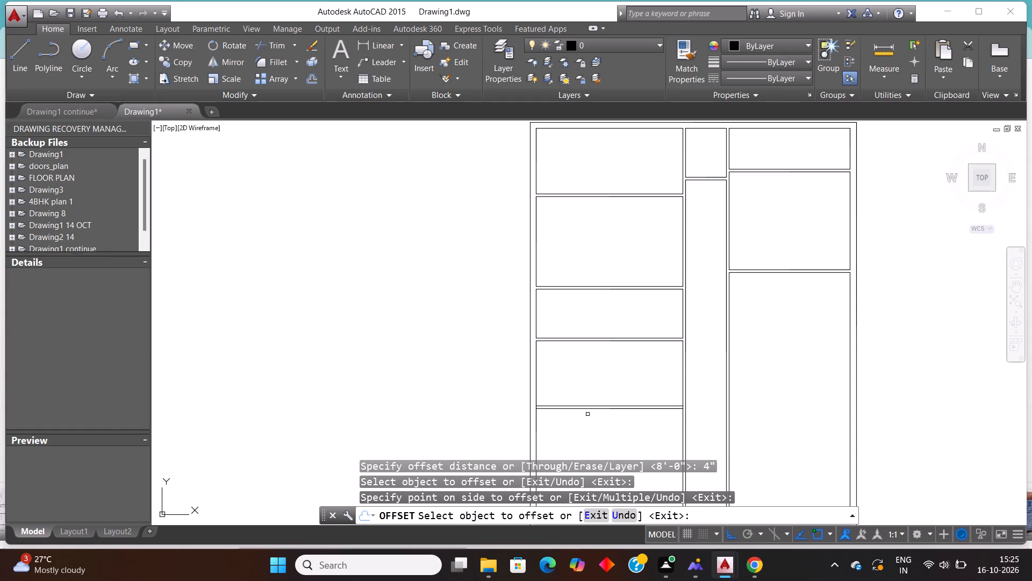
key("Escape")
Trim the wall lines between the new partition's two faces at the left outer wall and the passage wall.
type("TR")
key("Return")
key("Return")
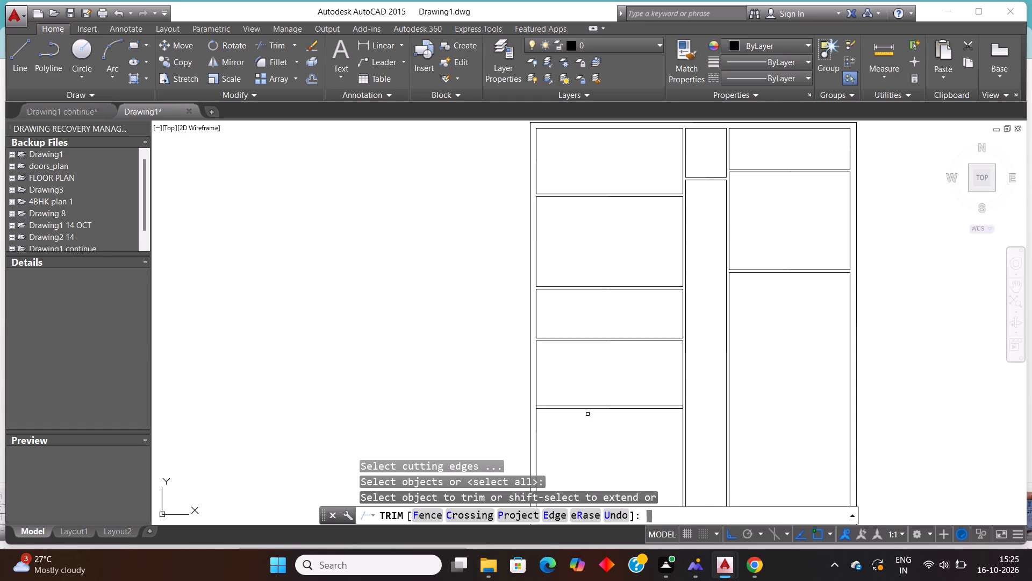
scroll(540, 407, "up", 5)
left_click(485, 420)
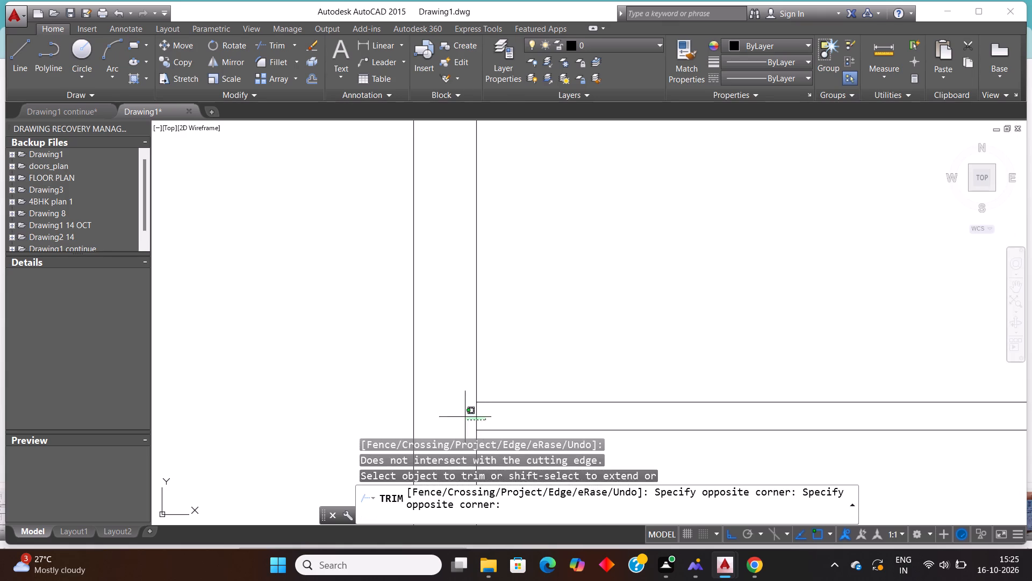
left_click(459, 413)
scroll(524, 369, "down", 6)
scroll(674, 406, "up", 2)
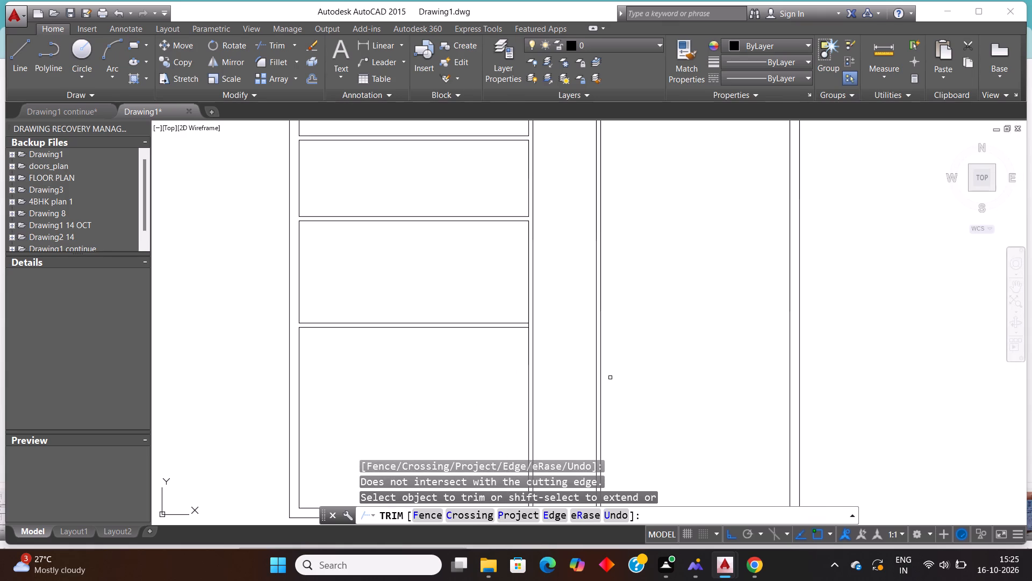
scroll(527, 311, "up", 4)
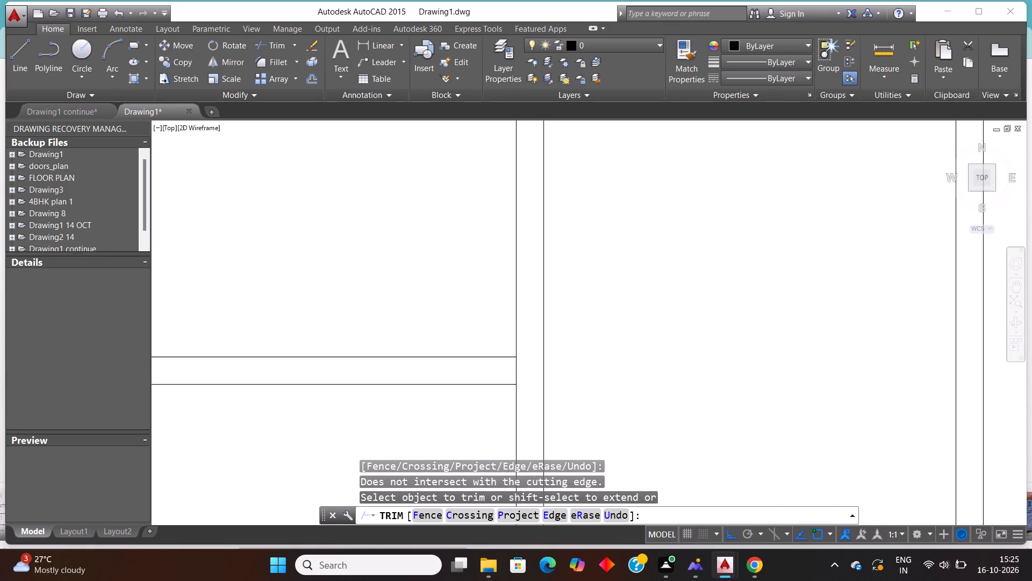
left_click(504, 372)
left_click(534, 363)
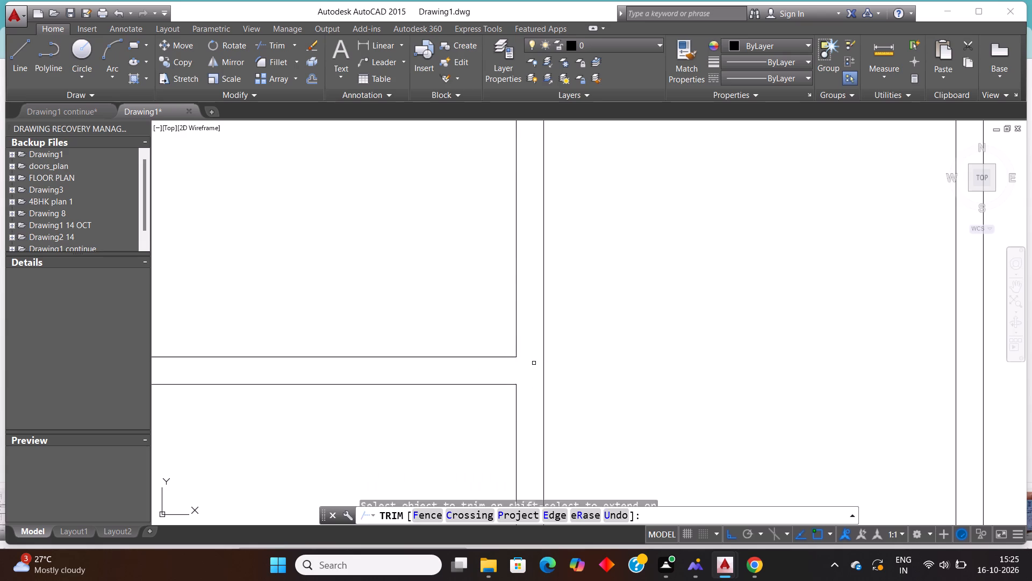
scroll(534, 363, "down", 4)
scroll(521, 290, "down", 2)
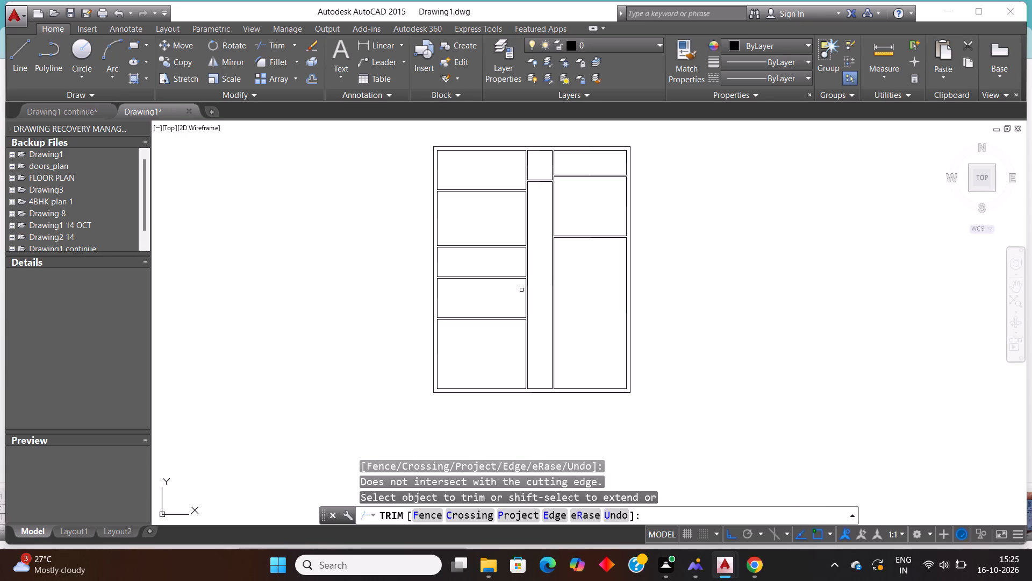
Offset the lower face of the partition below the right-hand 14' x 12' bedroom 7' downward for the staircase.
scroll(624, 131, "up", 1)
scroll(624, 131, "down", 2)
scroll(550, 249, "down", 3)
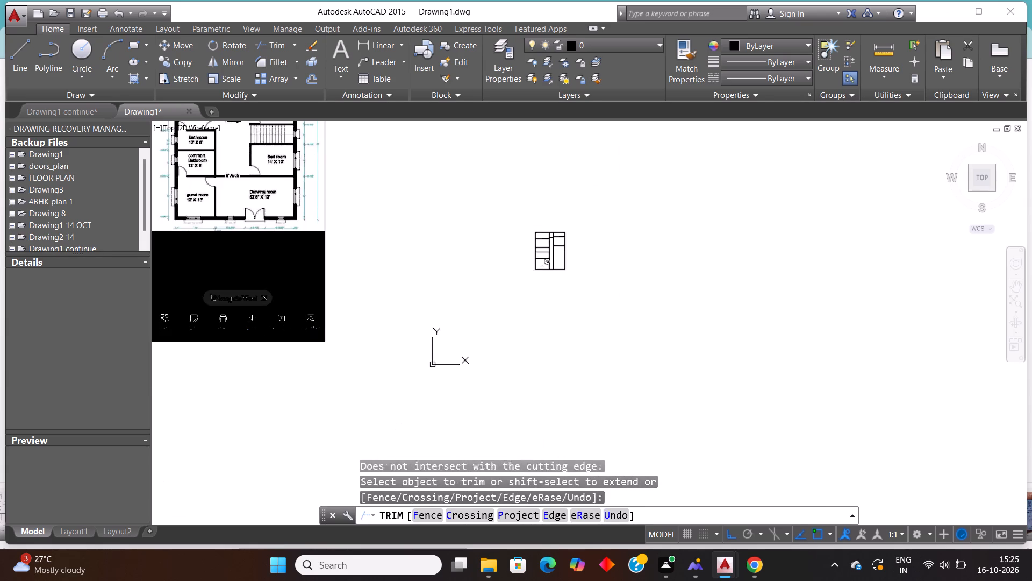
scroll(531, 280, "down", 2)
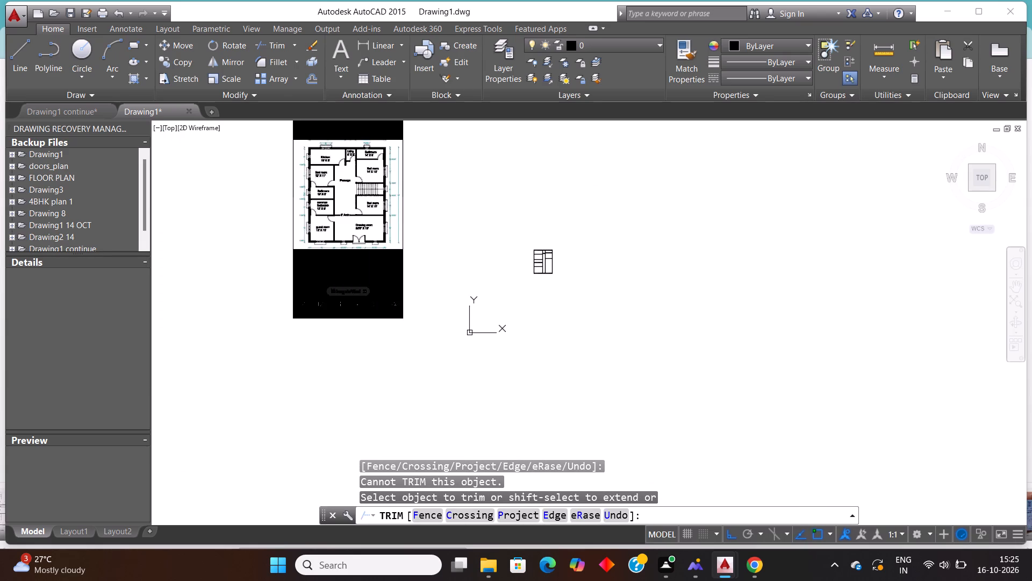
scroll(346, 134, "up", 1)
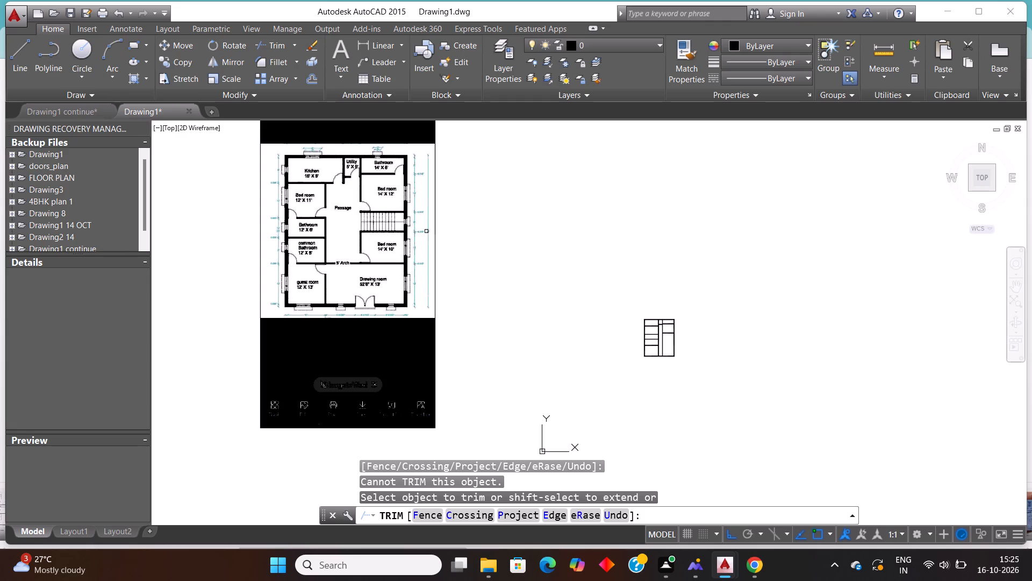
scroll(683, 351, "up", 2)
scroll(666, 295, "up", 2)
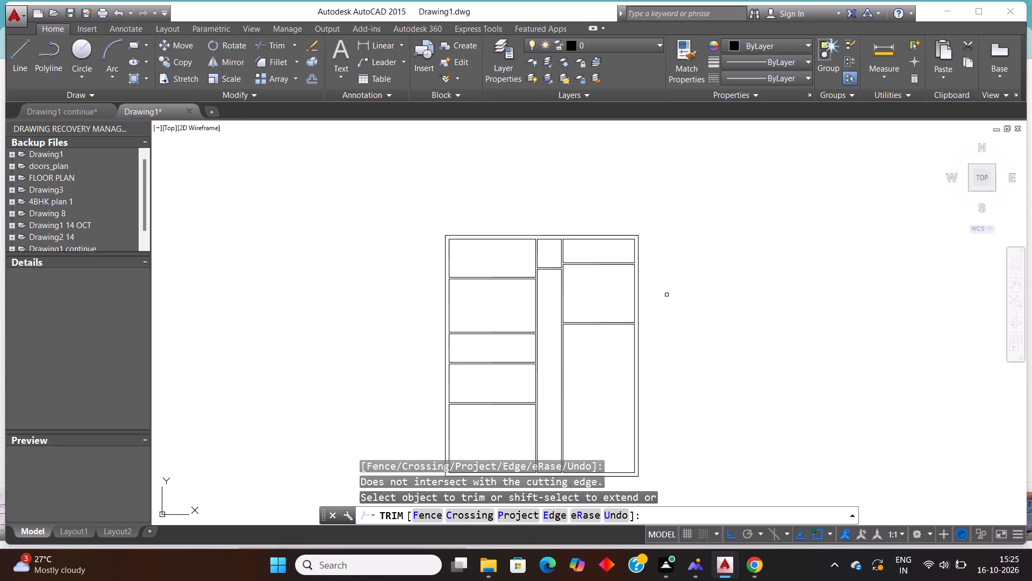
scroll(666, 295, "down", 1)
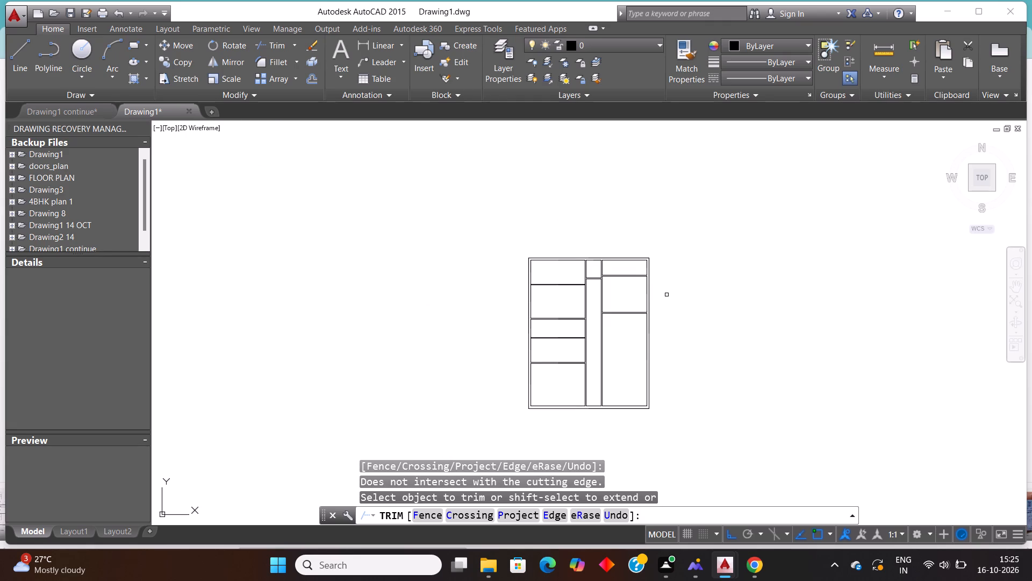
key("Escape")
type("OFF")
key("Return")
type("7'")
key("Return")
scroll(666, 295, "up", 1)
scroll(602, 323, "up", 2)
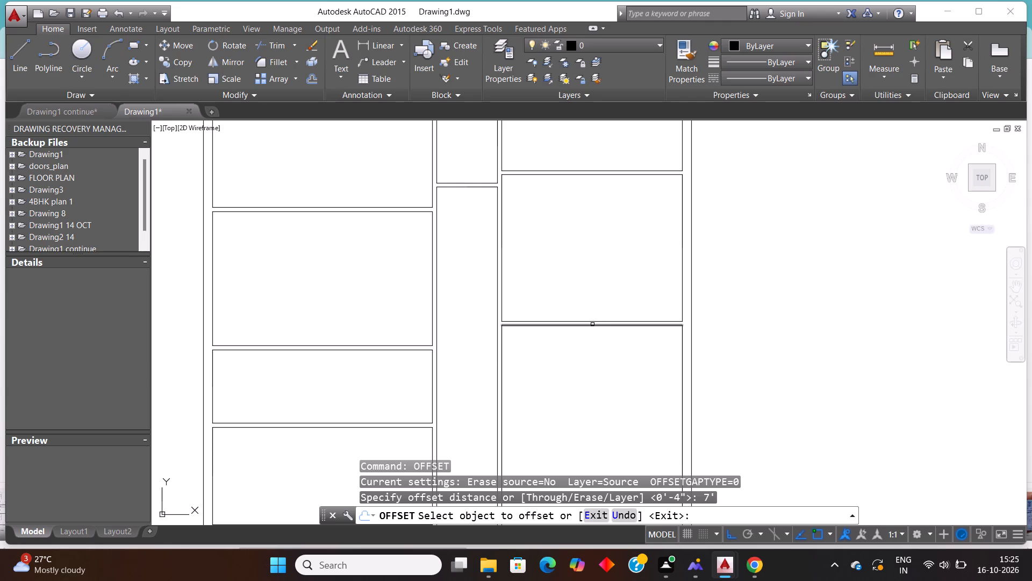
left_click(588, 325)
left_click(577, 394)
scroll(591, 356, "down", 2)
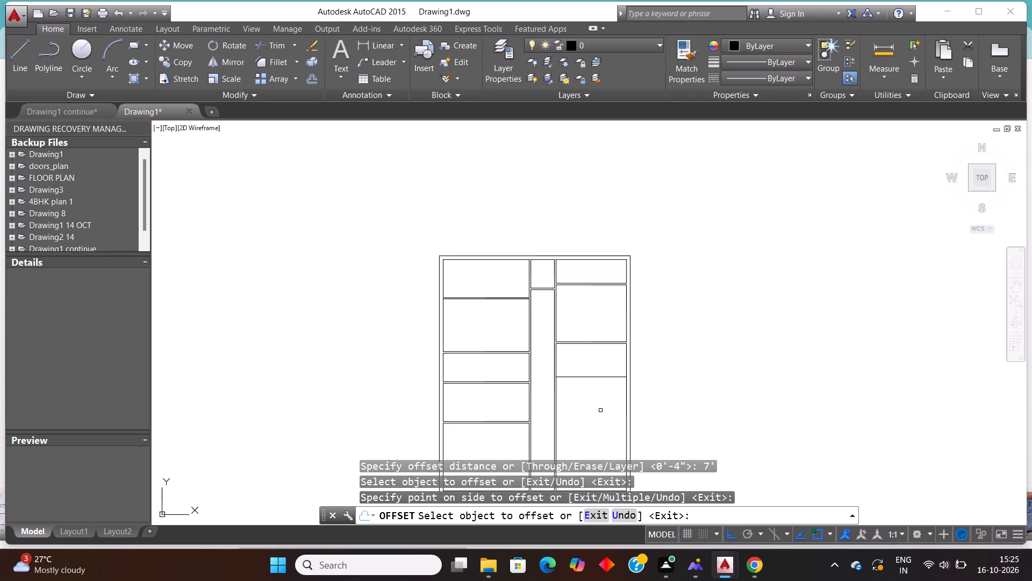
scroll(601, 412, "up", 1)
key("Escape")
Offset the new staircase line 4" downward to form the partition's second face.
type("OFF")
key("Return")
type("4\"")
key("Return")
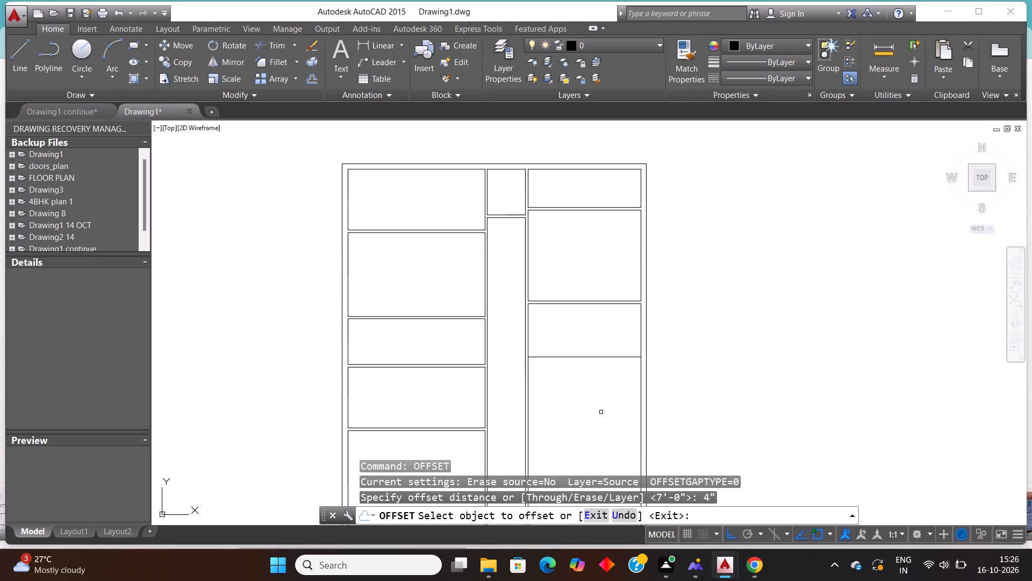
left_click(582, 357)
left_click(574, 417)
key("Escape")
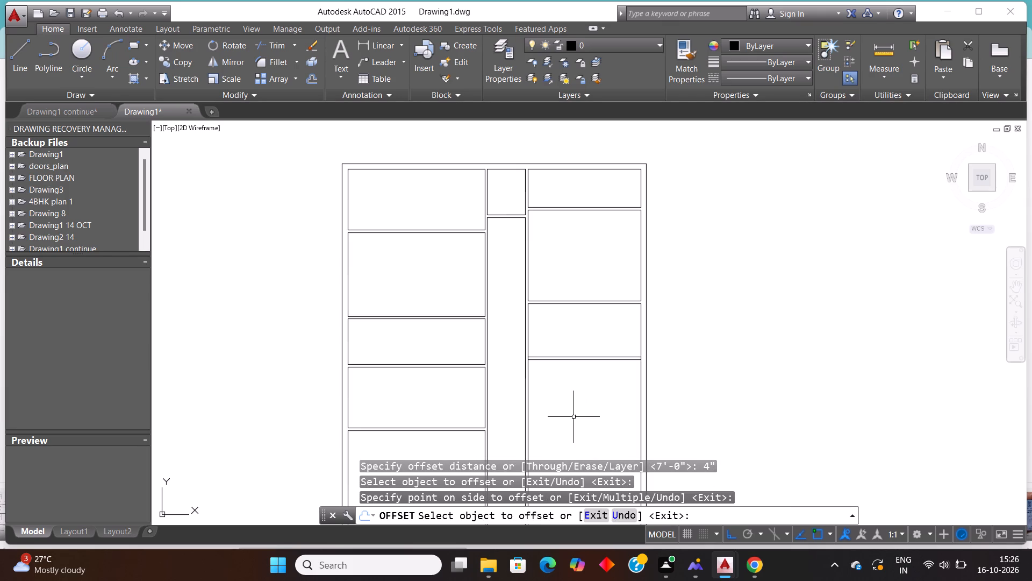
Trim the wall lines between the staircase partition's two faces at the passage wall and the right outer wall.
type("TR")
key("Return")
key("Return")
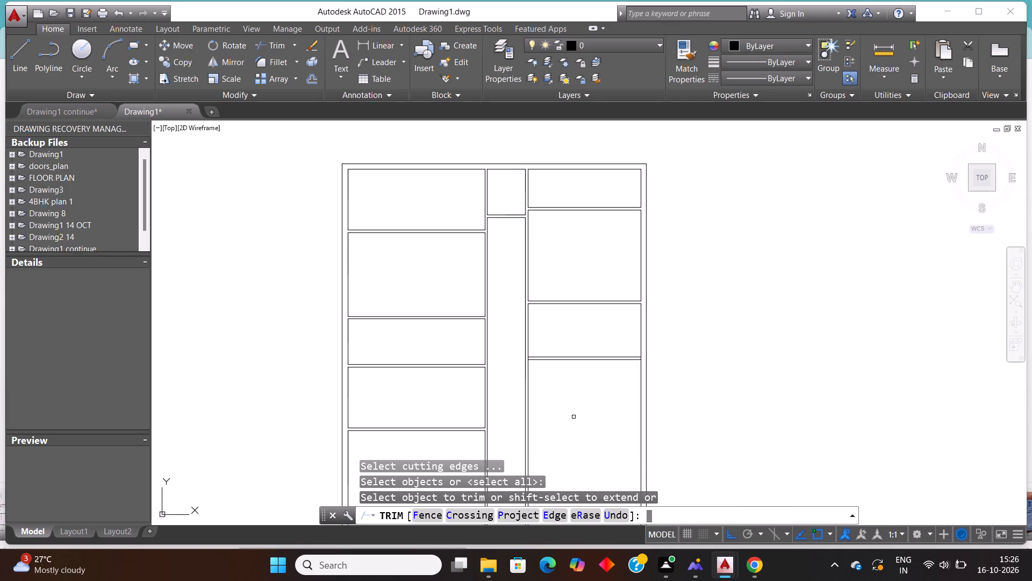
scroll(530, 346, "up", 3)
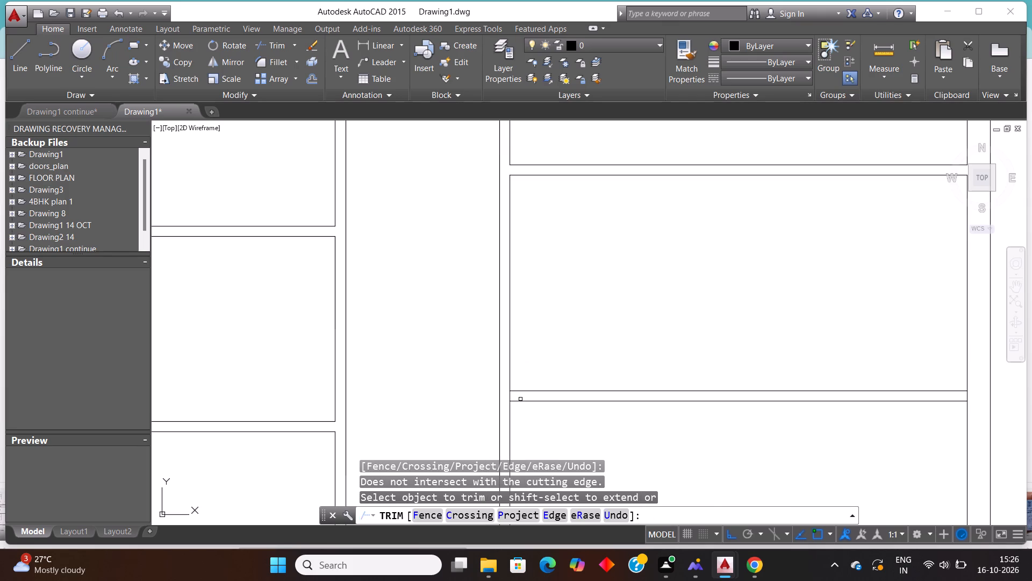
scroll(513, 396, "up", 2)
left_click(513, 396)
left_click(490, 392)
scroll(522, 379, "down", 4)
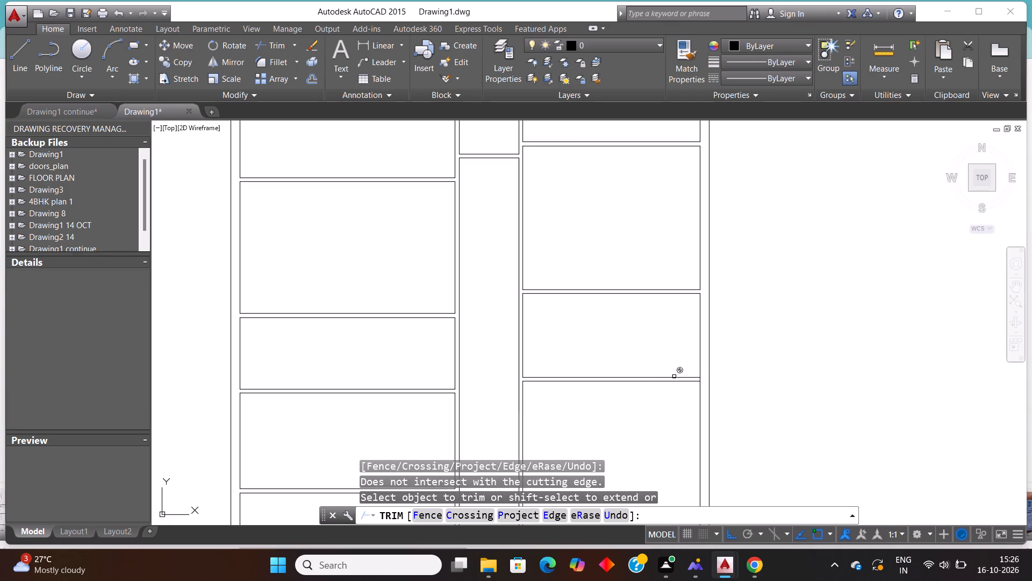
scroll(711, 380, "up", 5)
left_click(664, 375)
left_click(595, 358)
scroll(636, 348, "down", 1)
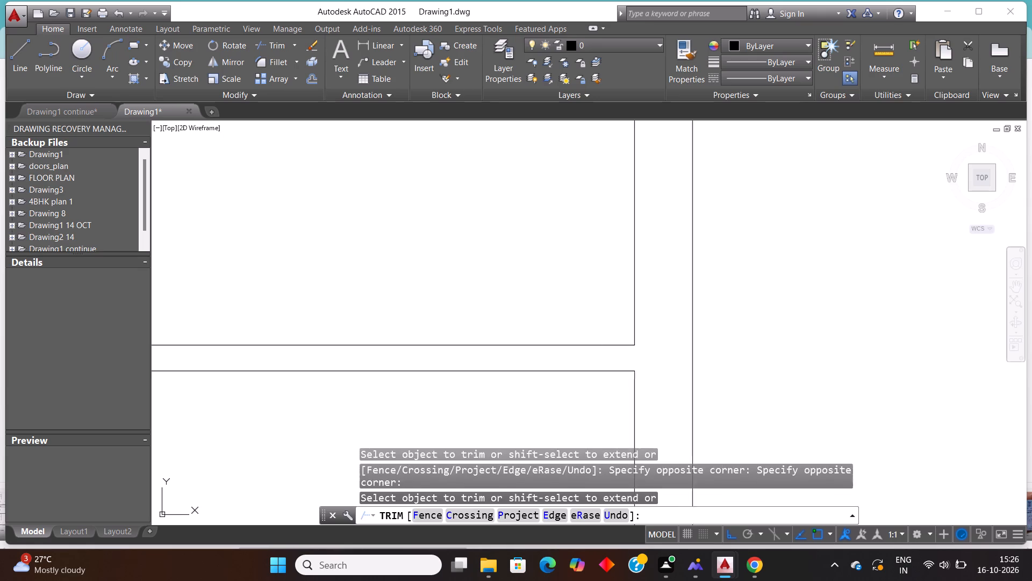
Offset the lower face of the partition below the staircase 10' downward for the 14' x 10' bedroom.
scroll(640, 348, "down", 8)
scroll(653, 342, "up", 1)
scroll(653, 342, "down", 4)
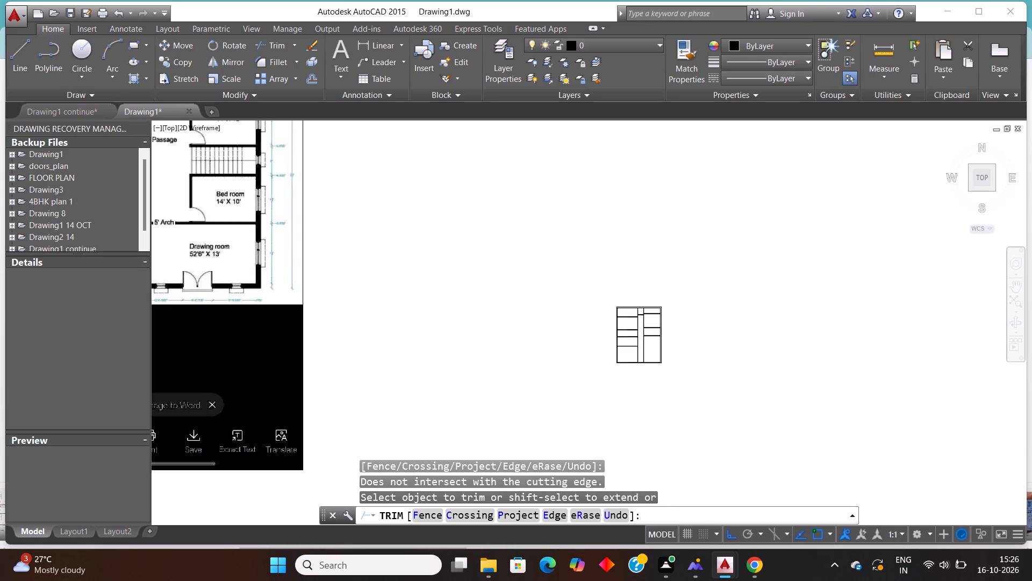
scroll(653, 342, "down", 1)
scroll(414, 281, "up", 2)
scroll(378, 270, "down", 2)
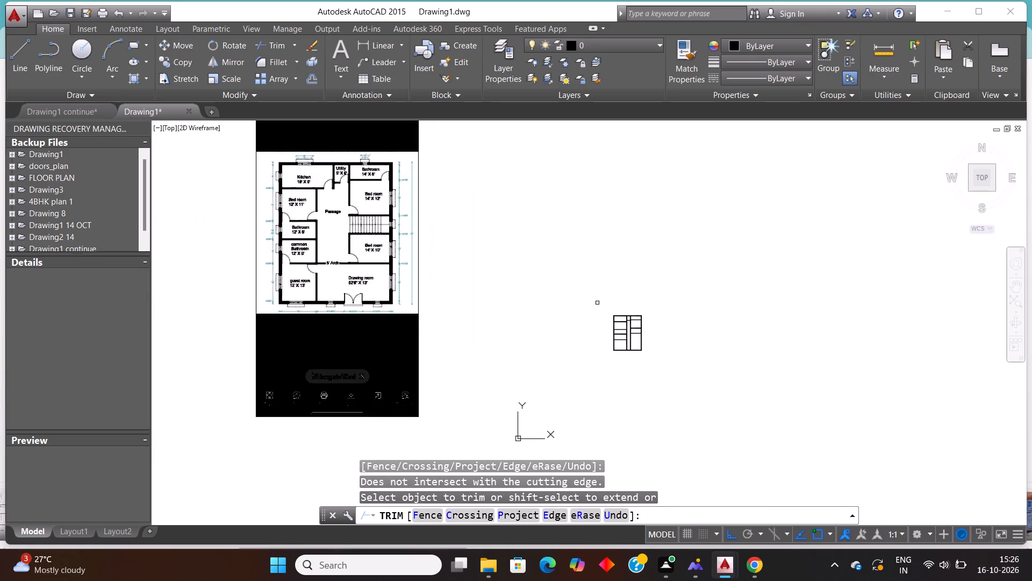
scroll(640, 340, "up", 1)
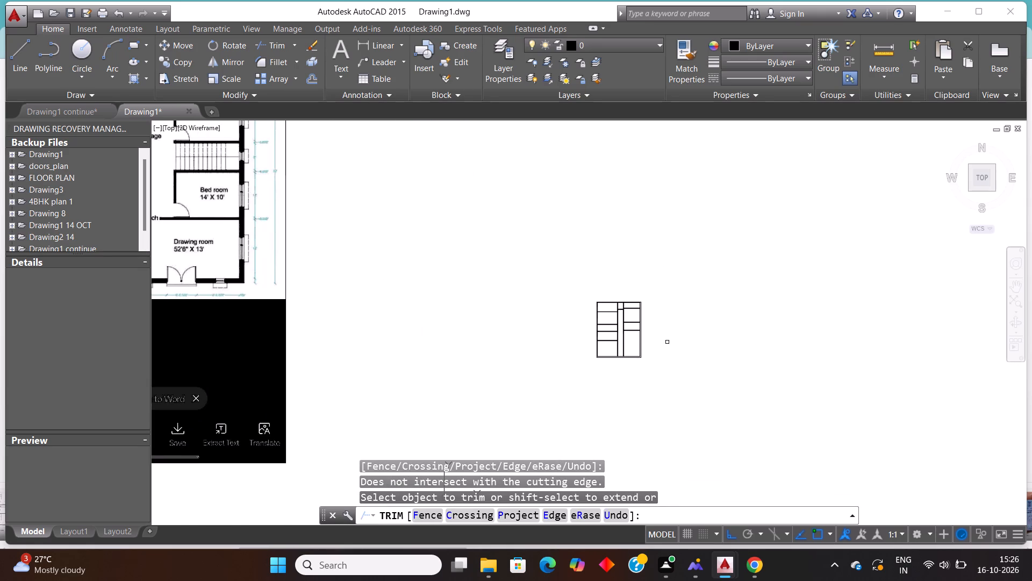
scroll(665, 343, "up", 3)
key("Escape")
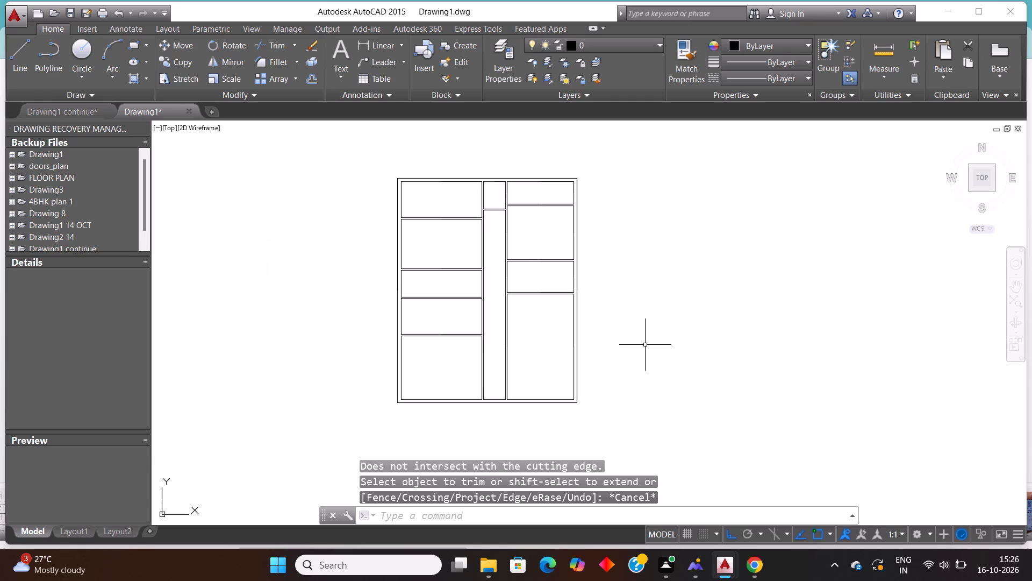
type("OFF")
key("Return")
type("10'")
key("Return")
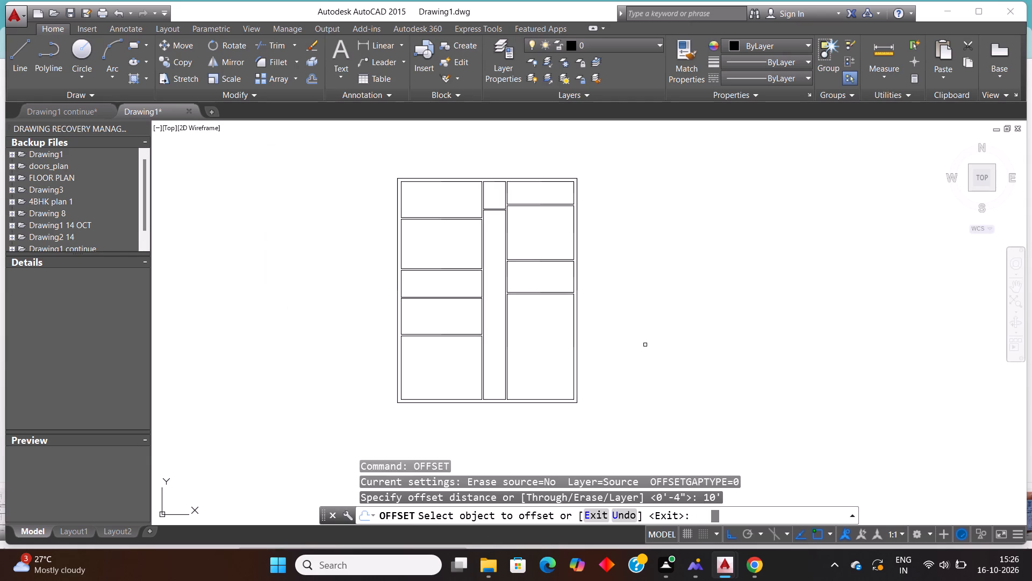
scroll(538, 304, "up", 2)
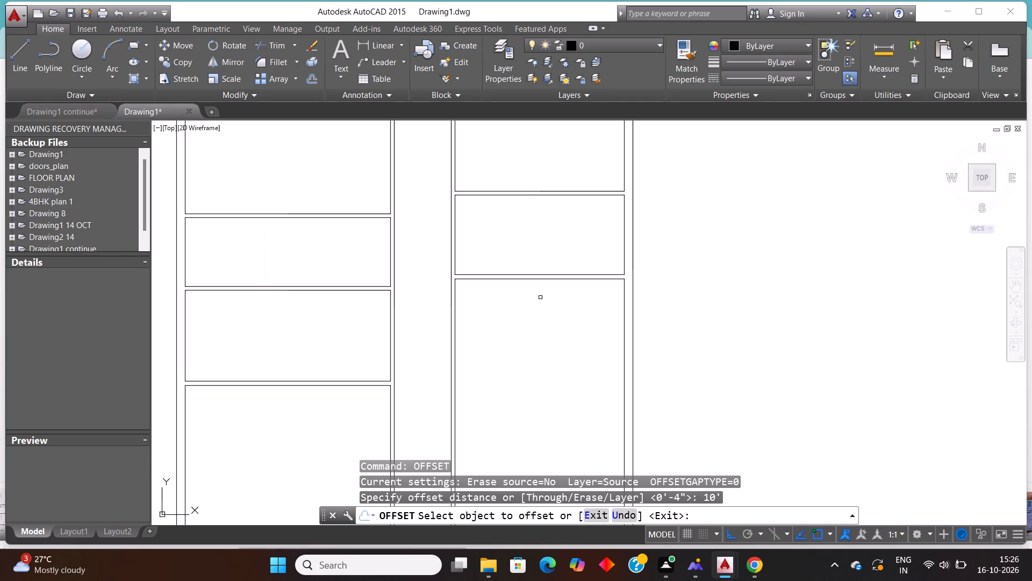
left_click(558, 280)
left_click(555, 394)
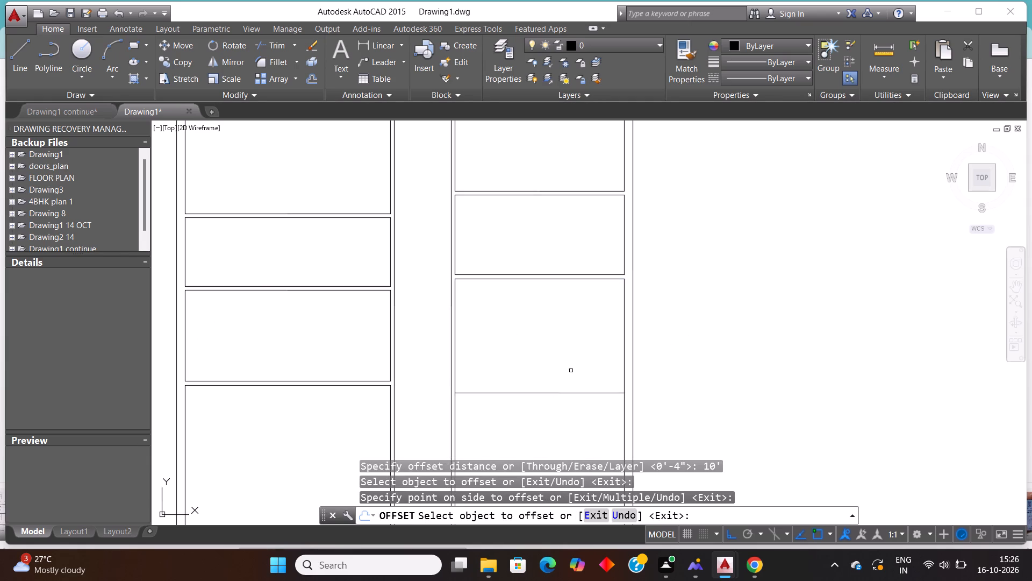
key("Escape")
Offset the new bedroom line 4" downward to form the partition's second face.
type("OFF")
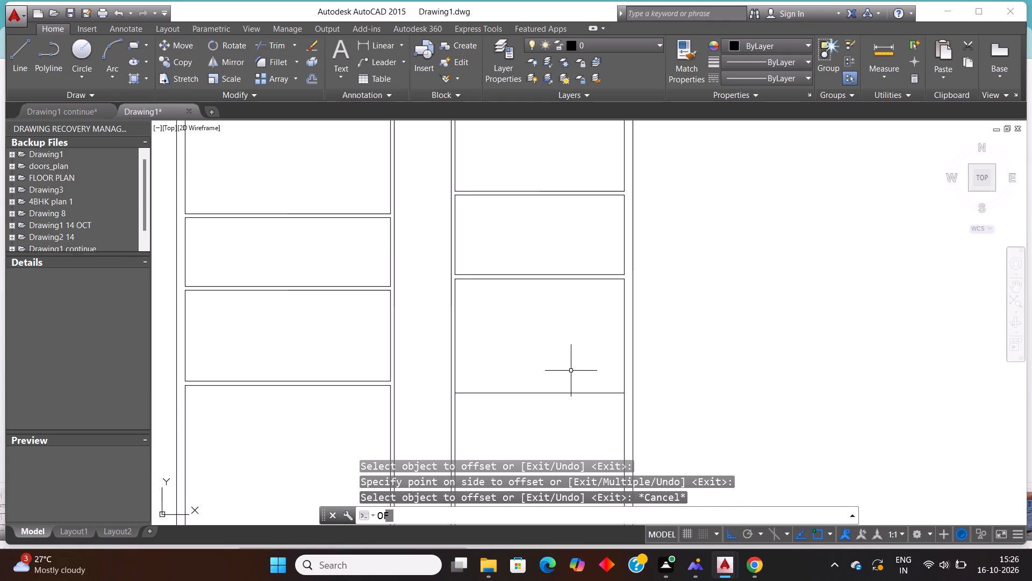
key("Return")
type("4\"")
key("Return")
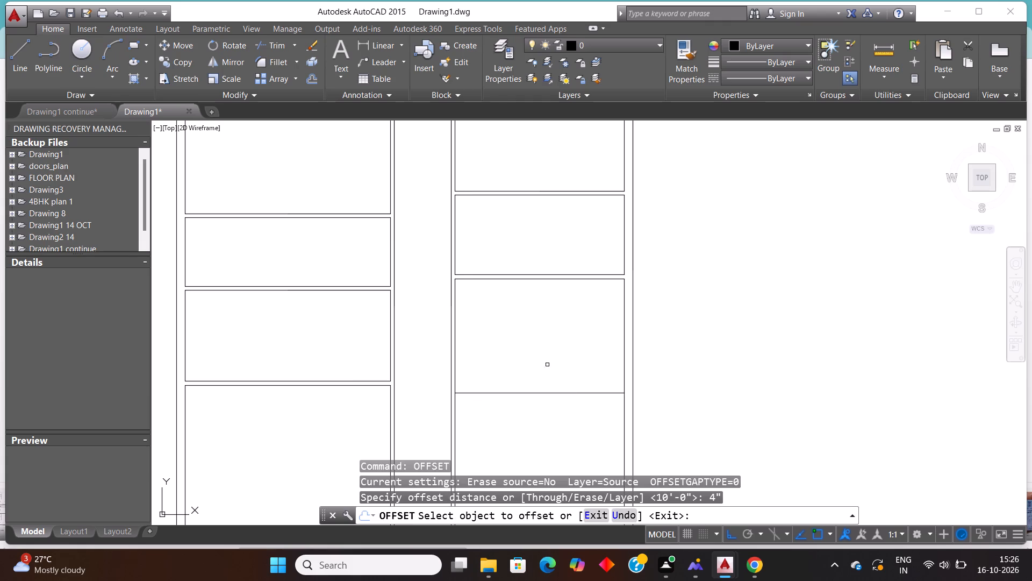
left_click(533, 393)
left_click(531, 402)
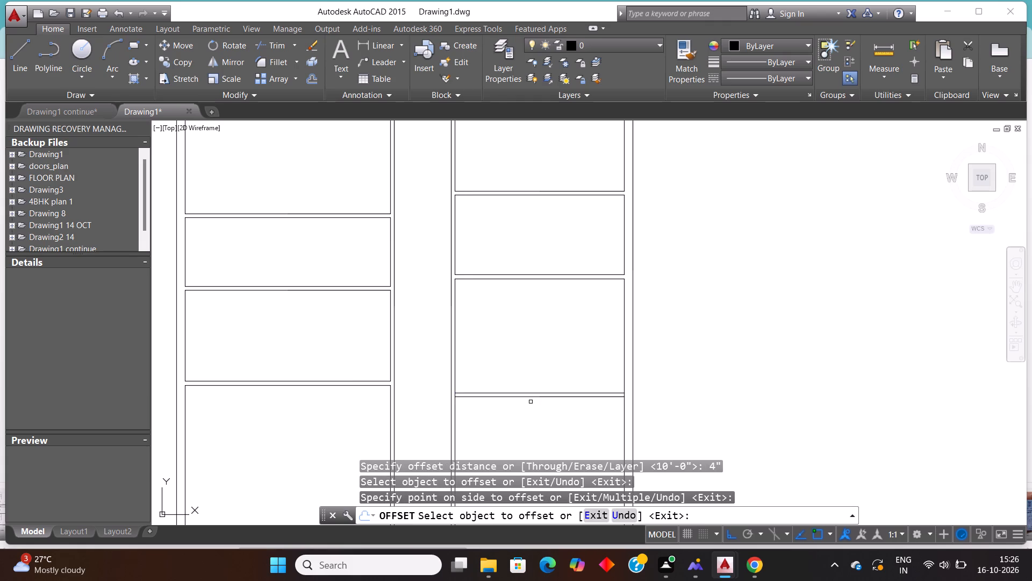
key("Escape")
Trim the wall lines between the new bedroom partition's two faces at the passage wall and the right outer wall.
type("TR")
key("Return")
key("Return")
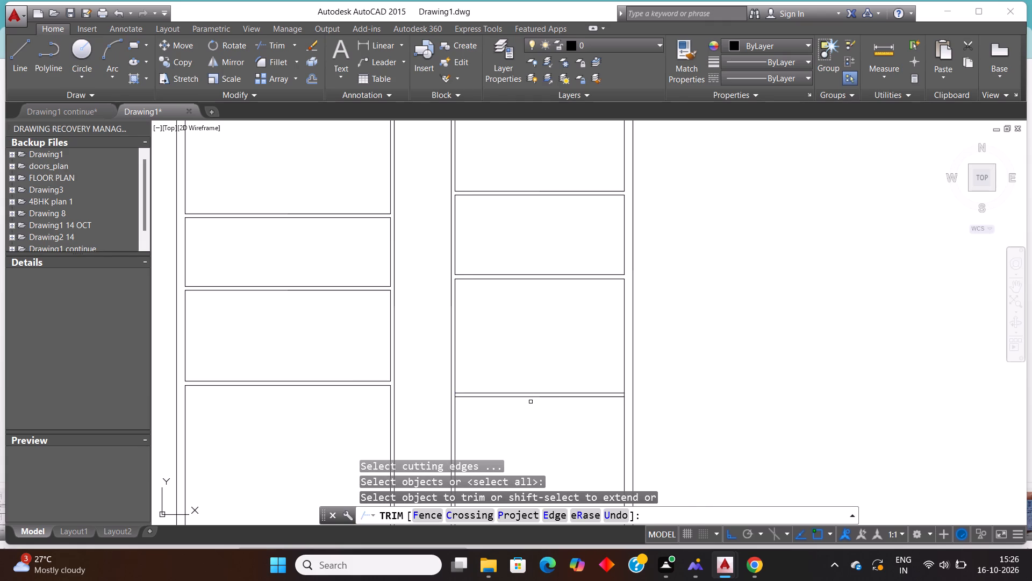
scroll(454, 384, "up", 2)
scroll(479, 350, "down", 2)
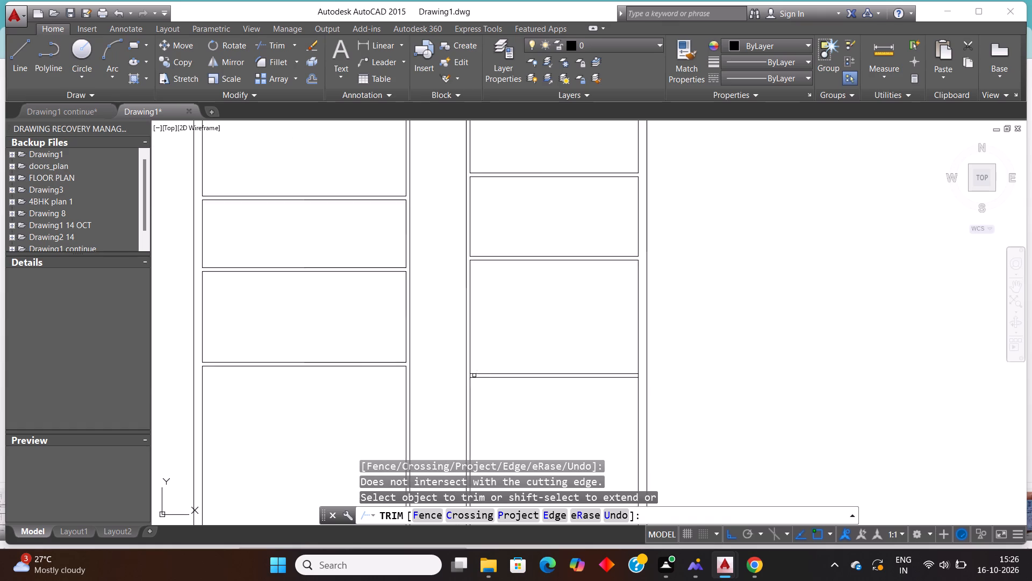
scroll(472, 382, "up", 5)
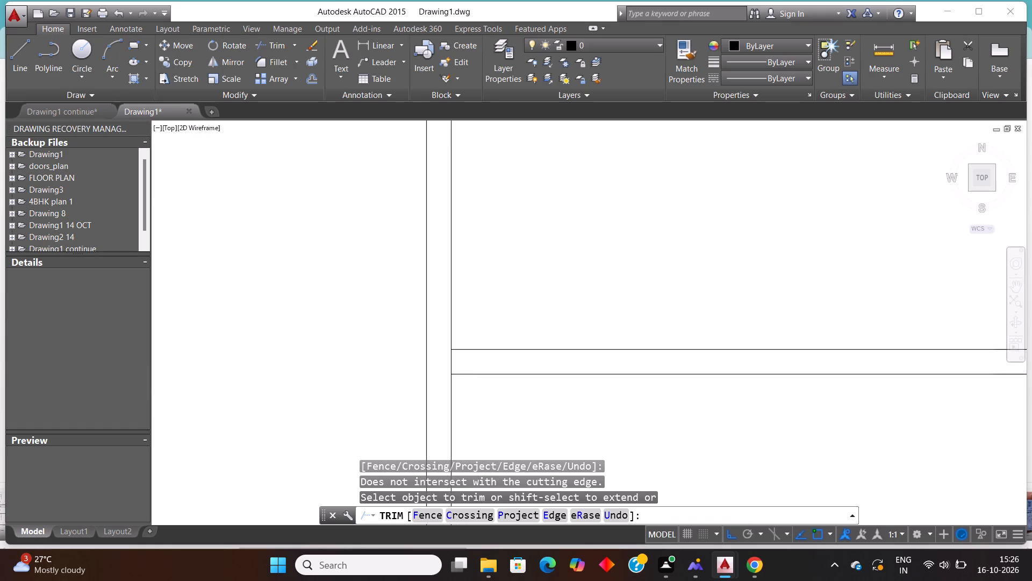
left_click(463, 362)
left_click(425, 358)
scroll(428, 354, "down", 2)
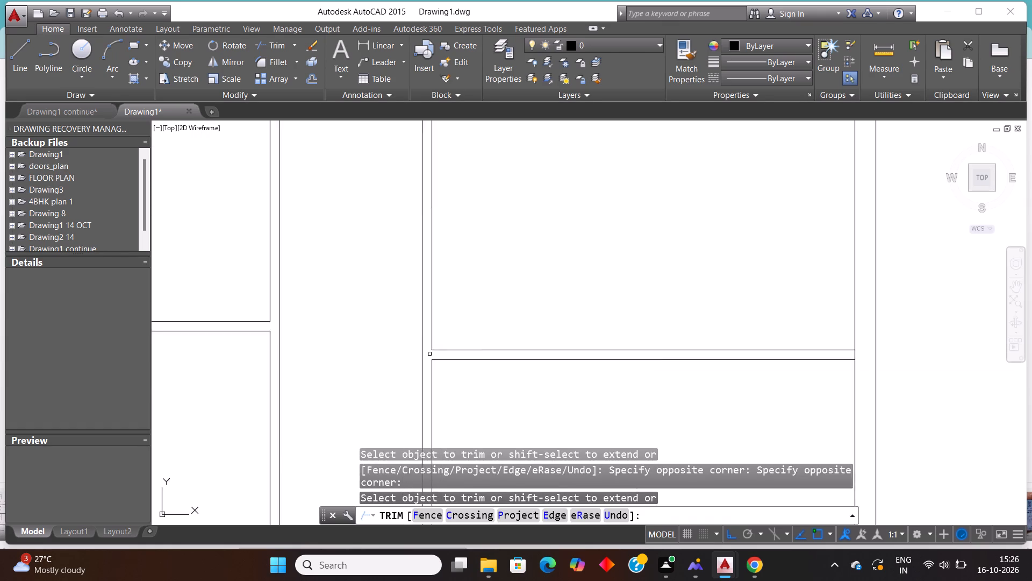
scroll(430, 354, "down", 5)
scroll(486, 335, "up", 3)
scroll(533, 376, "up", 3)
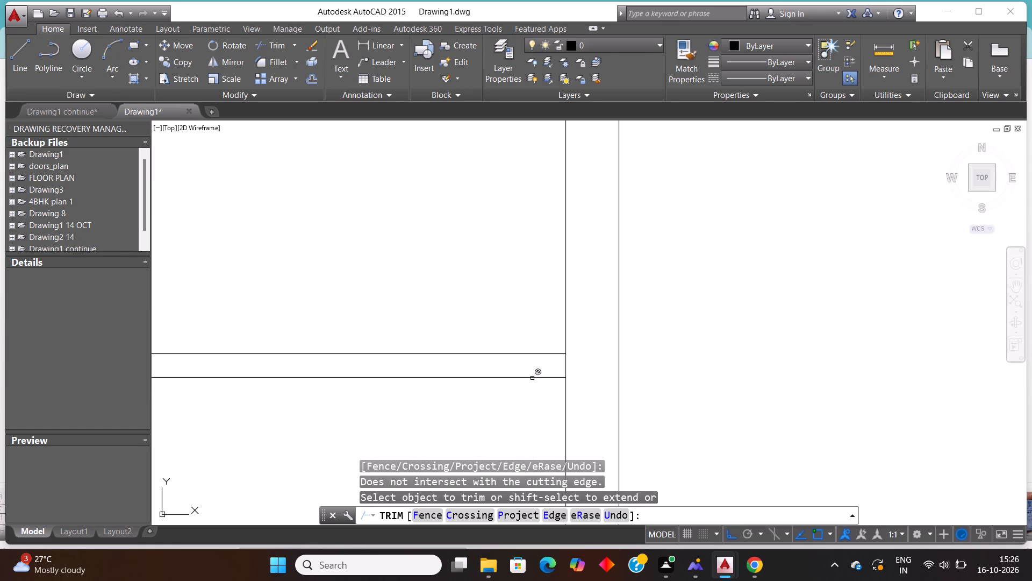
scroll(569, 383, "up", 2)
left_click(574, 347)
left_click(492, 332)
scroll(635, 328, "down", 4)
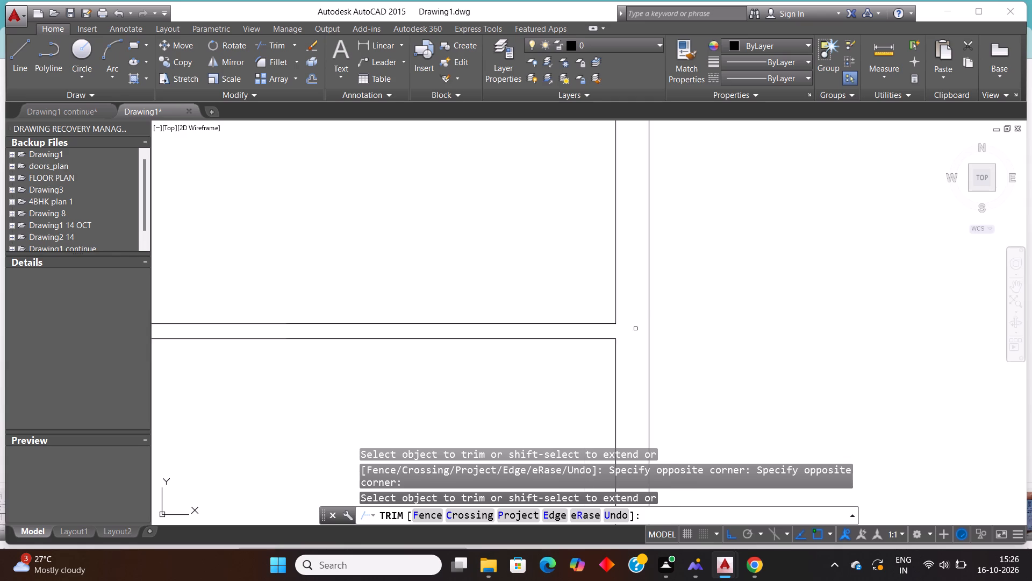
scroll(635, 329, "down", 3)
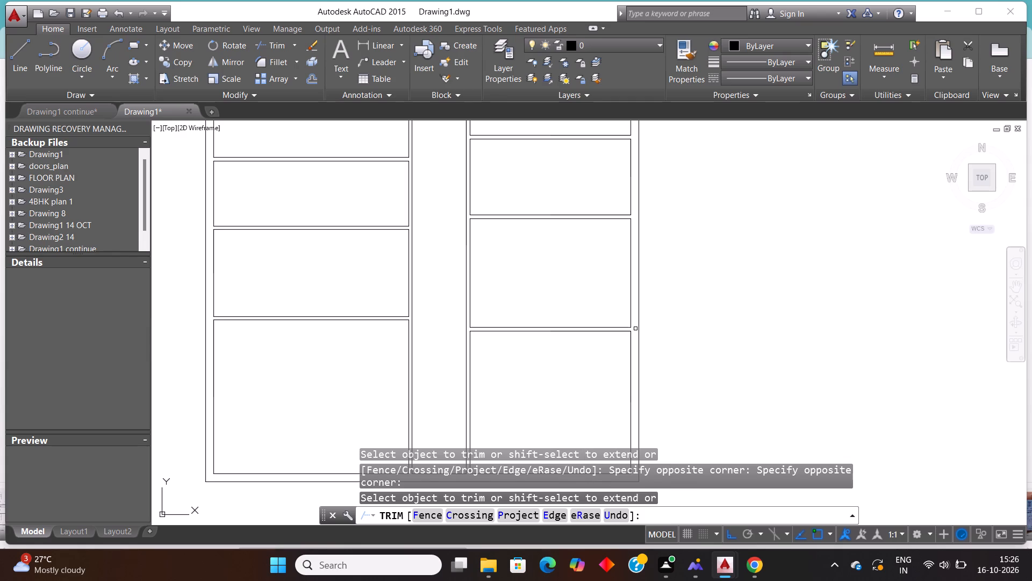
scroll(632, 325, "down", 2)
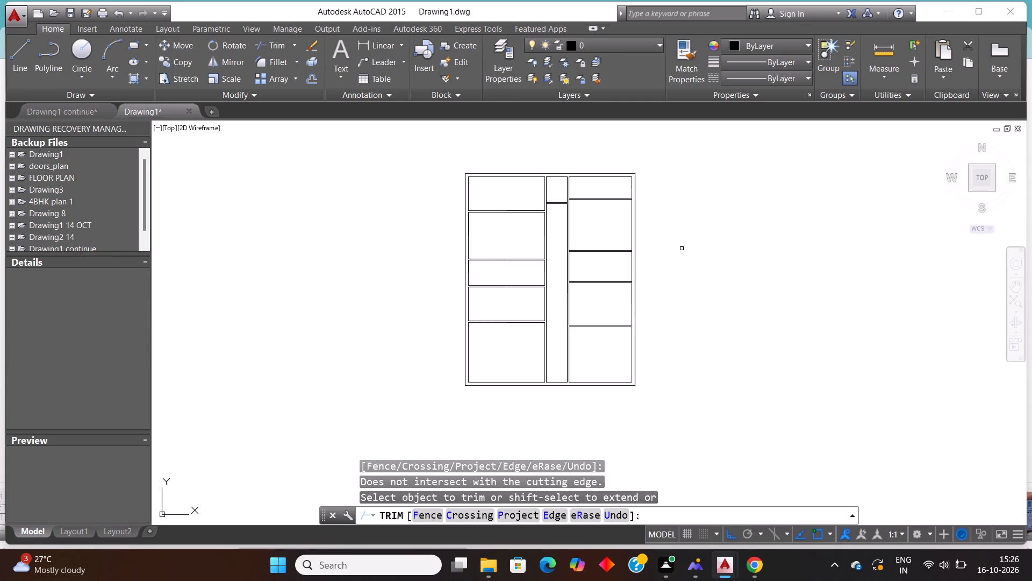
key("Escape")
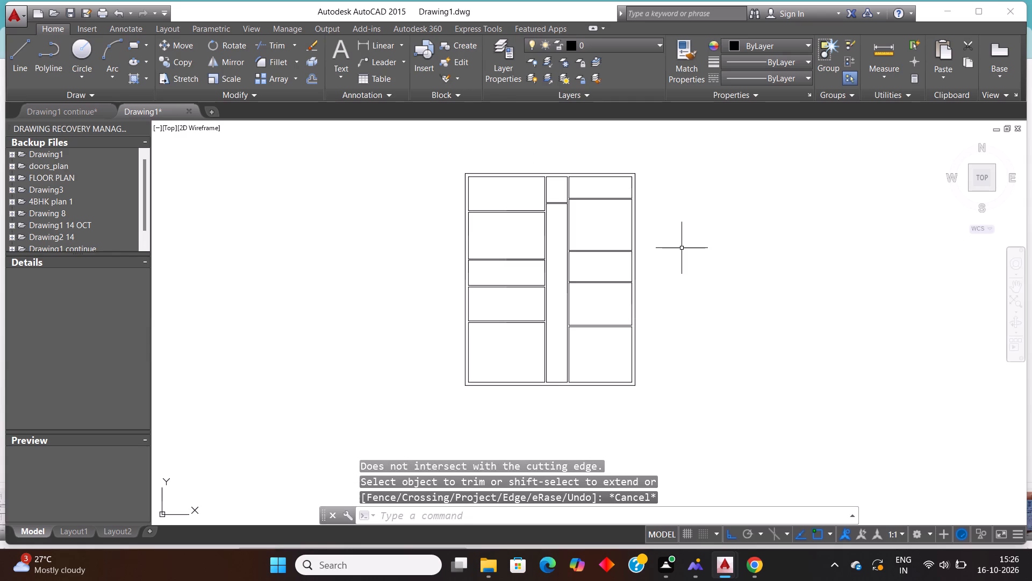
Extend both faces of the partition above the lower-left guest room across the wall to its passage-side face.
scroll(440, 327, "down", 5)
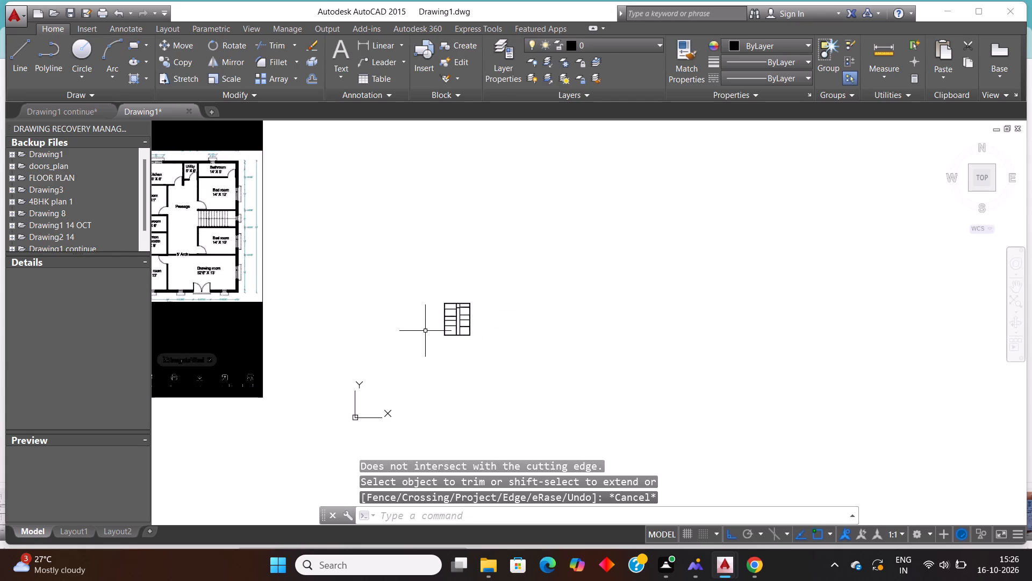
scroll(299, 322, "down", 1)
scroll(383, 335, "up", 2)
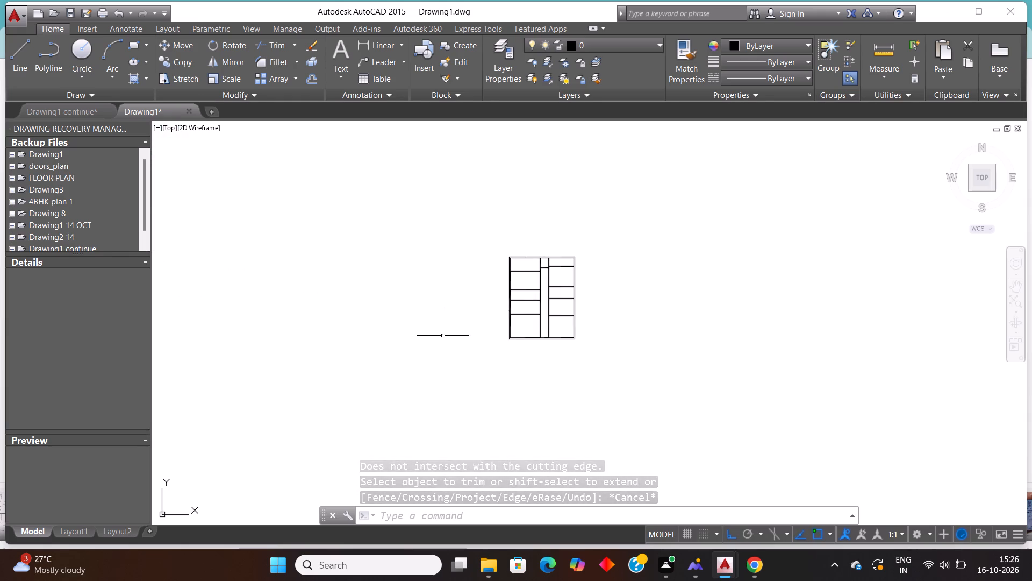
scroll(546, 310, "up", 2)
scroll(590, 333, "up", 3)
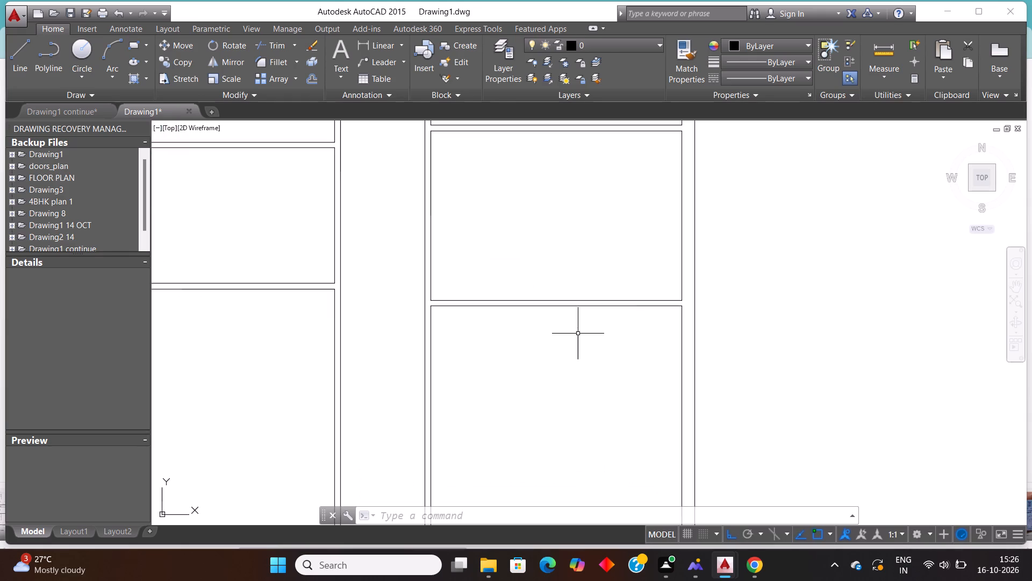
scroll(578, 334, "down", 1)
key("Escape")
type("EX")
key("Return")
key("Return")
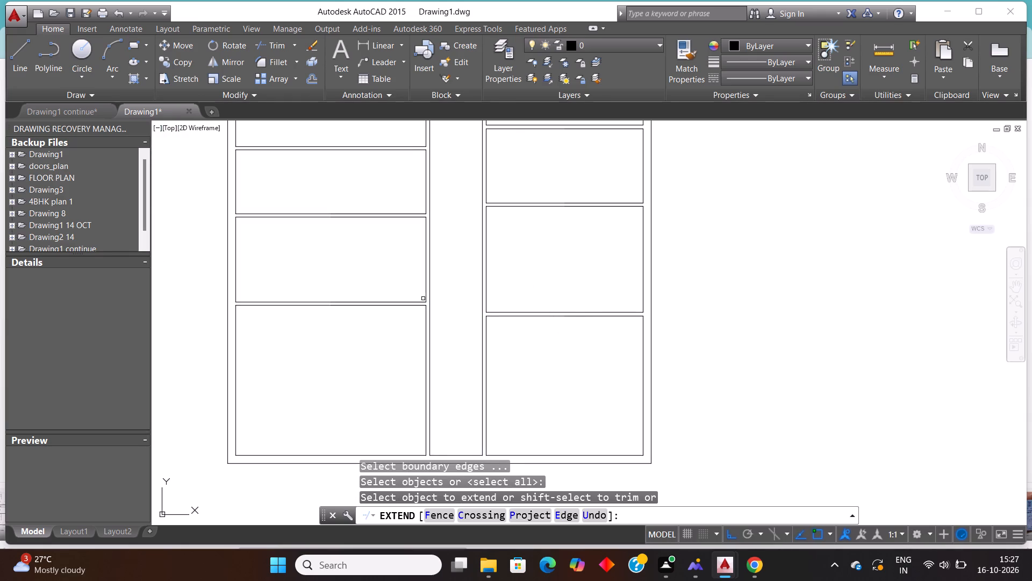
left_click(419, 301)
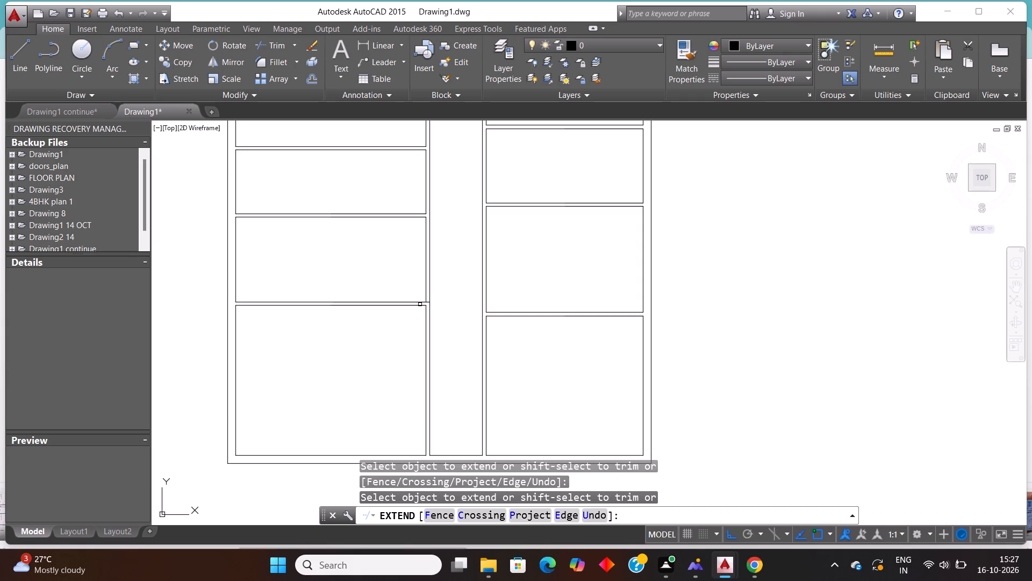
left_click(420, 305)
key("Escape")
Extend both faces of the partition above the guest room leftward to the outer face of the left outer wall.
type("EX")
key("Return")
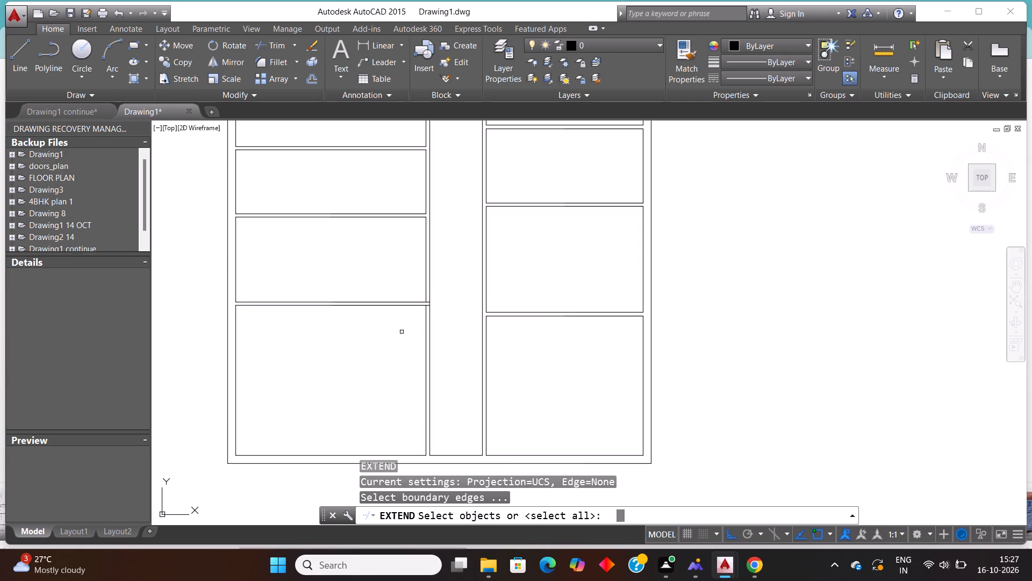
key("Return")
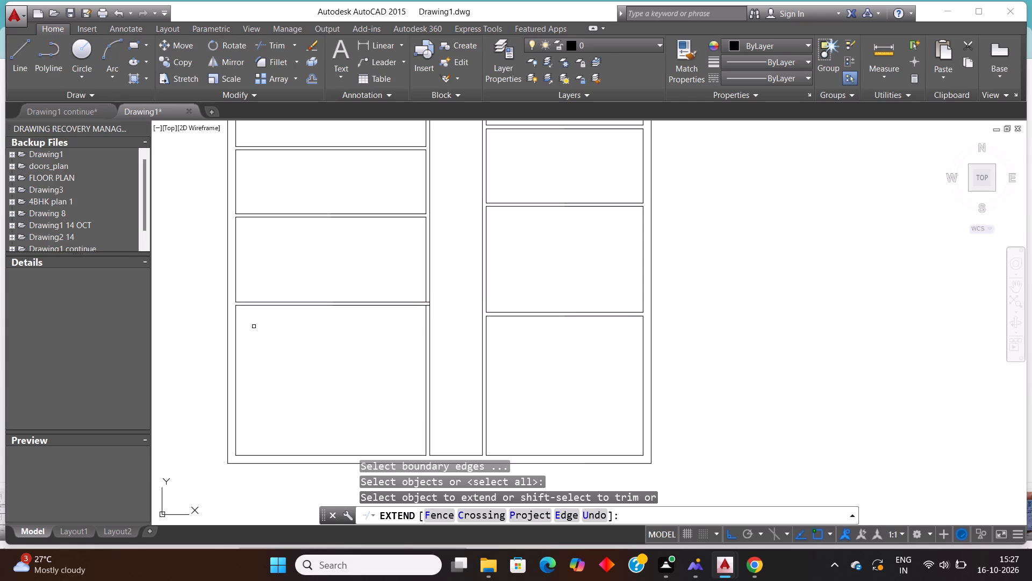
left_click(239, 301)
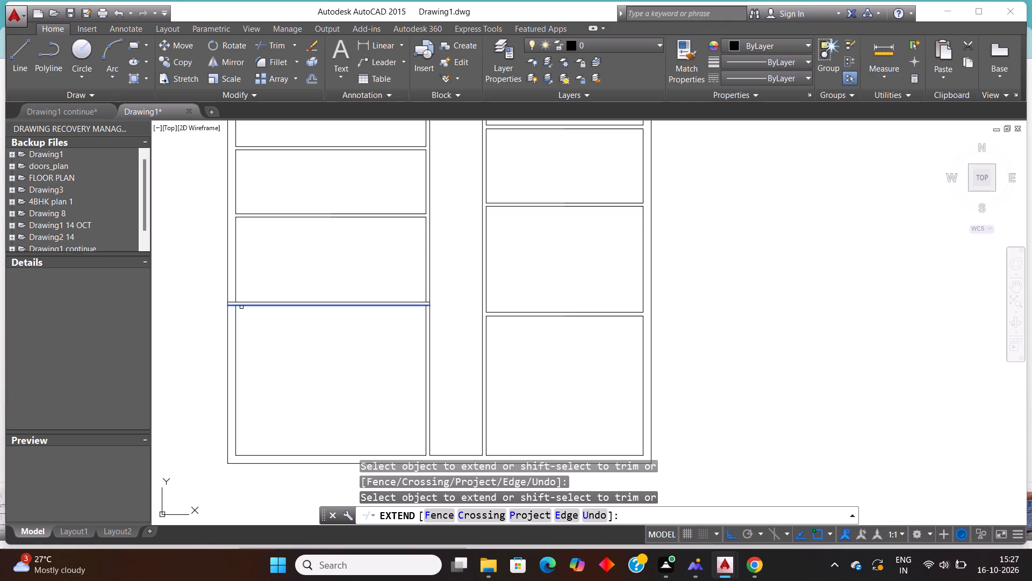
left_click(241, 307)
key("Escape")
key("Escape")
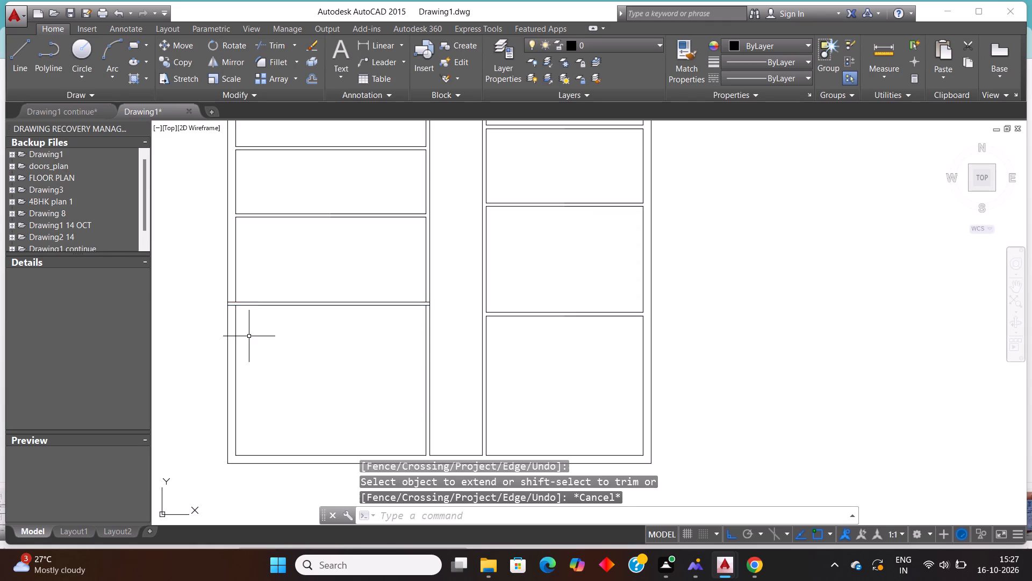
Trim away the span of both guest room partition faces between the left outer wall and the passage wall.
type("TR")
key("Return")
key("Return")
left_click(268, 290)
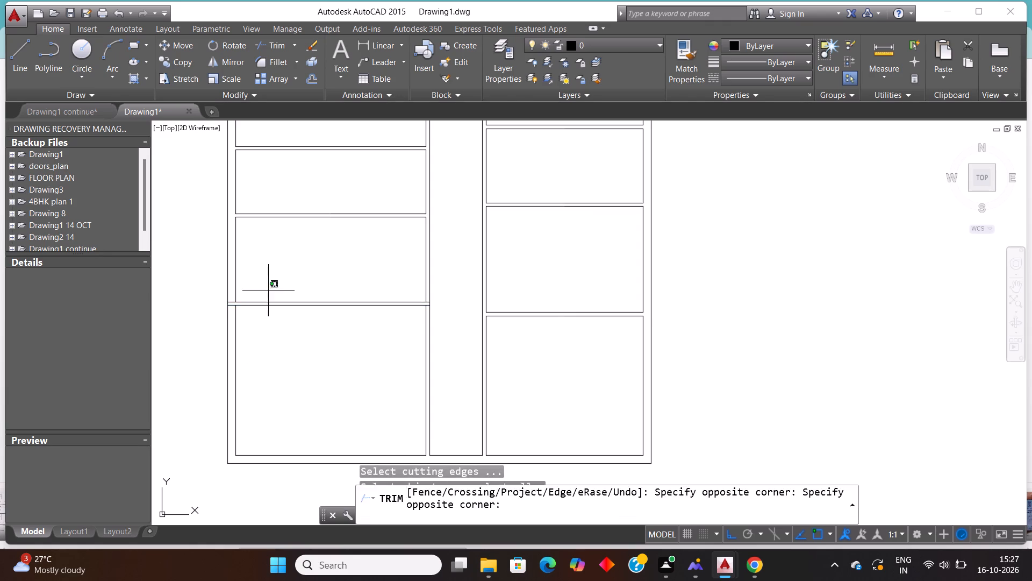
left_click(294, 355)
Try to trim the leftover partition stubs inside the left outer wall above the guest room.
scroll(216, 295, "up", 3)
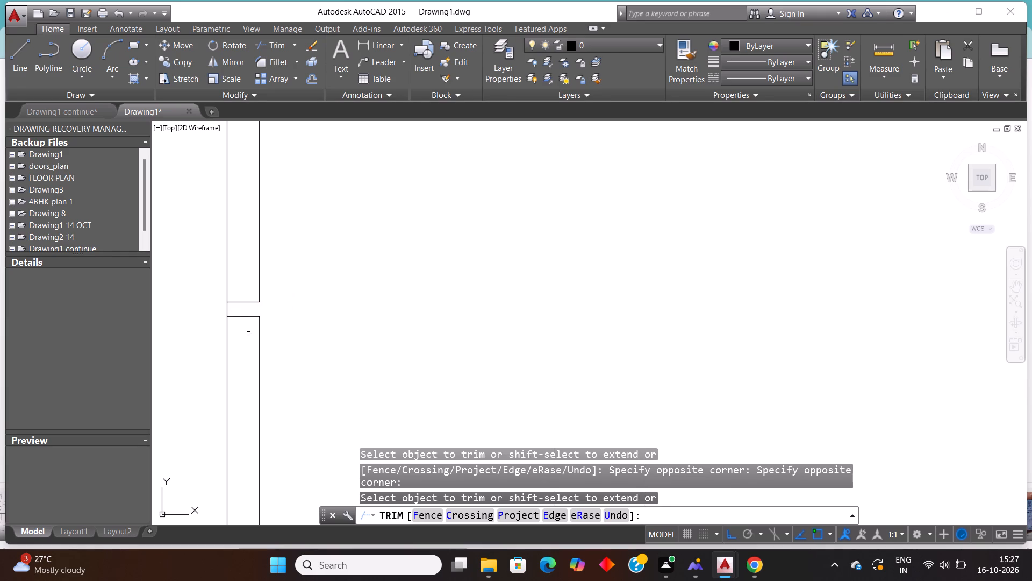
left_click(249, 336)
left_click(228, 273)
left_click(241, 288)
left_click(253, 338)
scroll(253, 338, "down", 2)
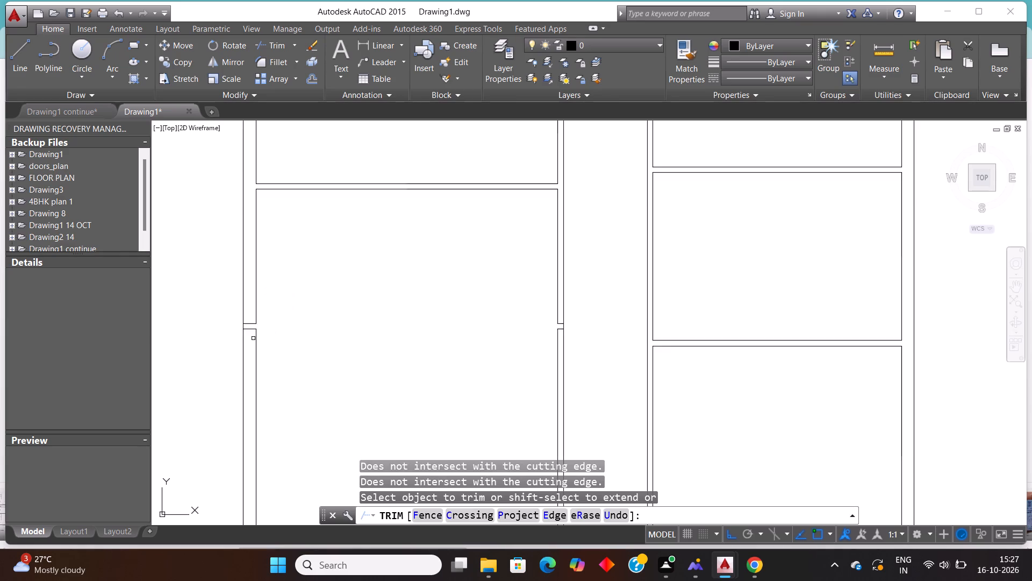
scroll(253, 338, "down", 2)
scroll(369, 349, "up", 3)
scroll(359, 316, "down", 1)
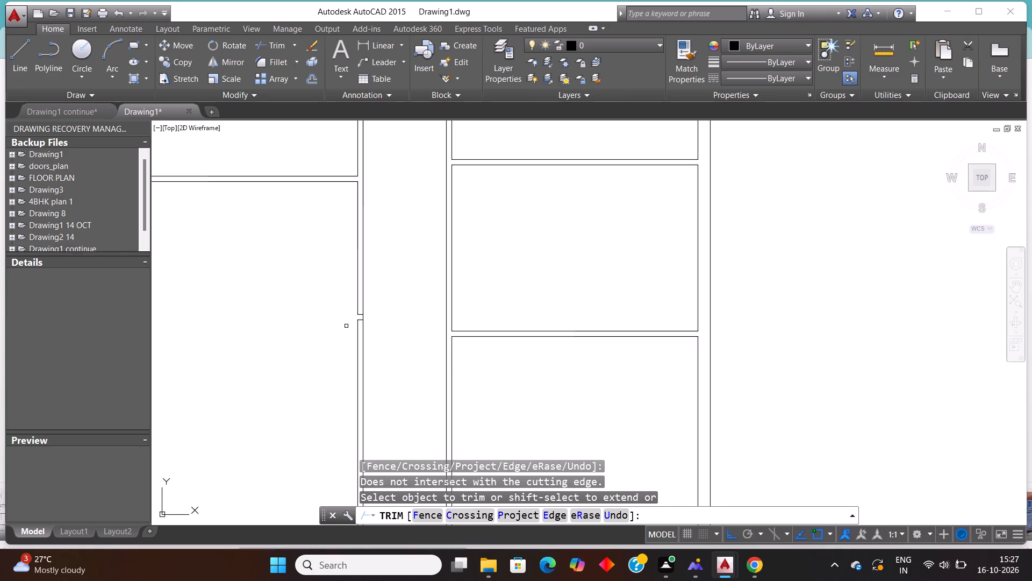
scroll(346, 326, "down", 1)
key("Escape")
Extend the left outer wall's inner face and the passage wall's room-side face across the gaps at the removed guest room partition.
type("EX")
key("Return")
key("Return")
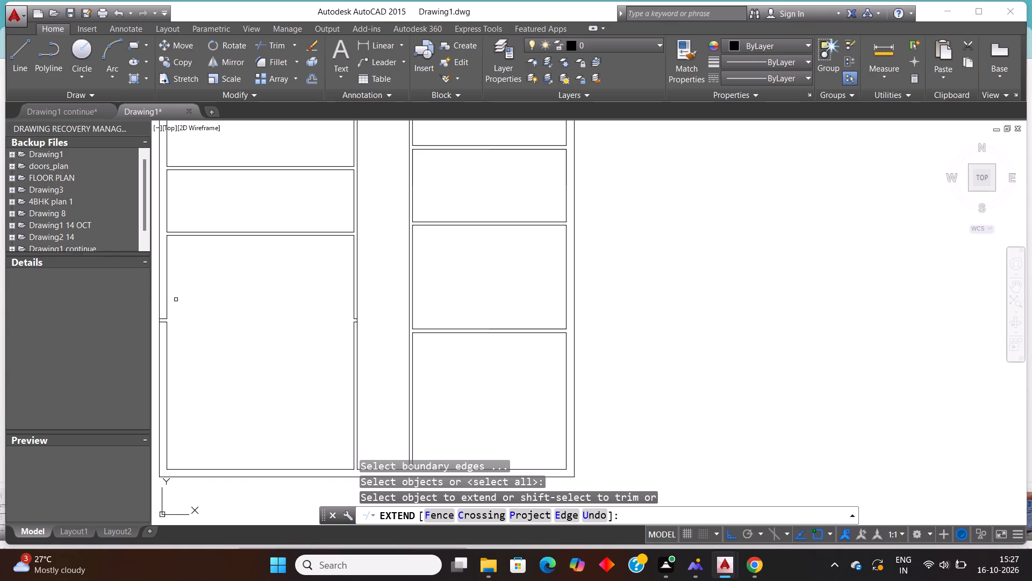
scroll(164, 303, "up", 2)
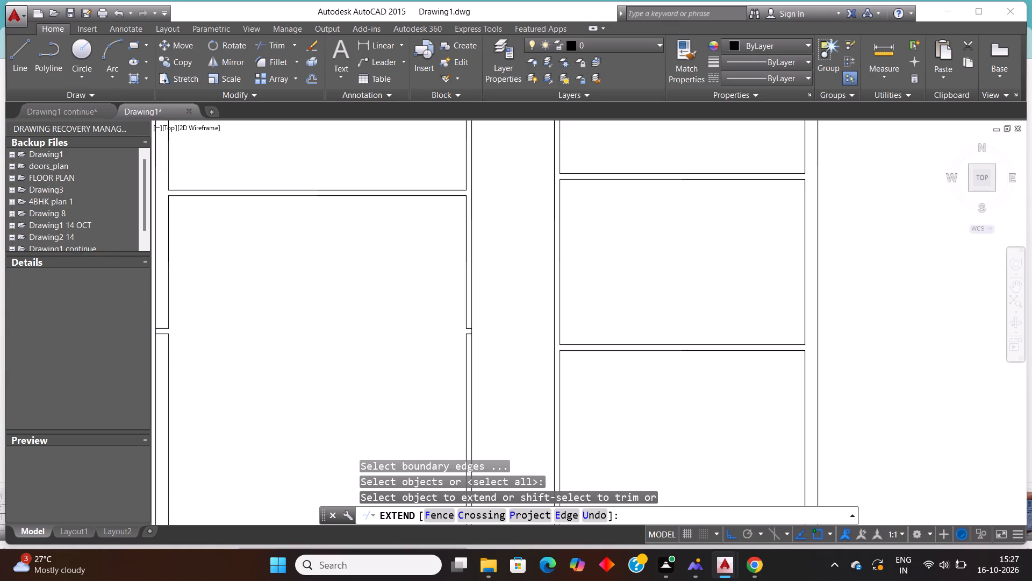
left_click(171, 329)
scroll(354, 328, "down", 1)
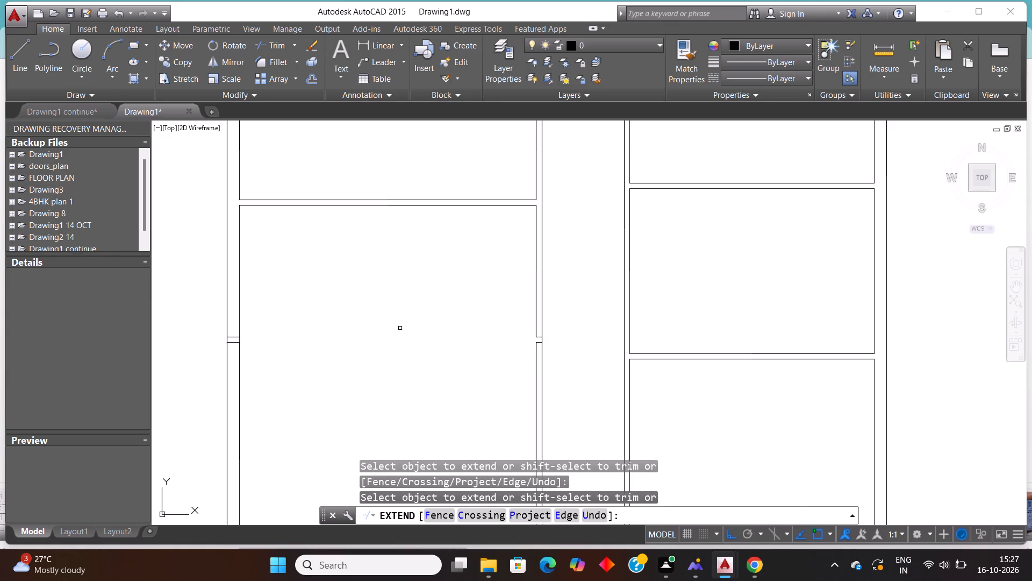
scroll(544, 327, "up", 1)
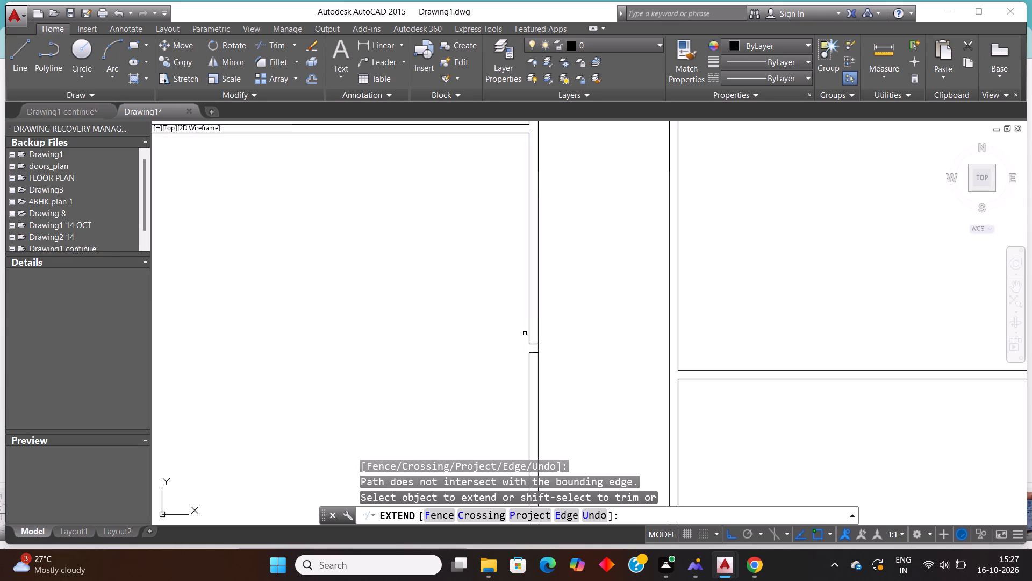
left_click(528, 331)
scroll(490, 329, "down", 4)
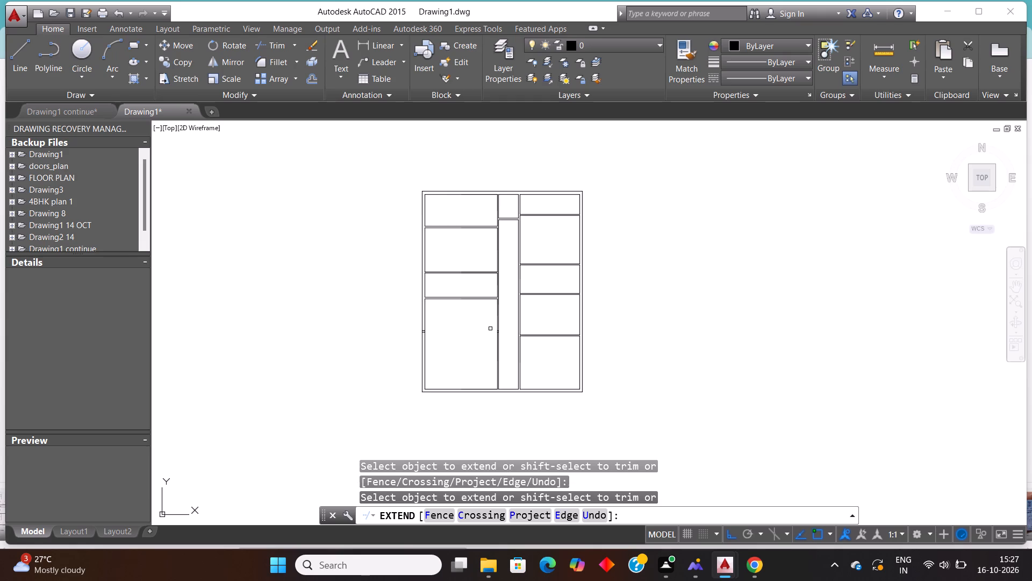
scroll(539, 289, "up", 1)
key("Escape")
key("Escape")
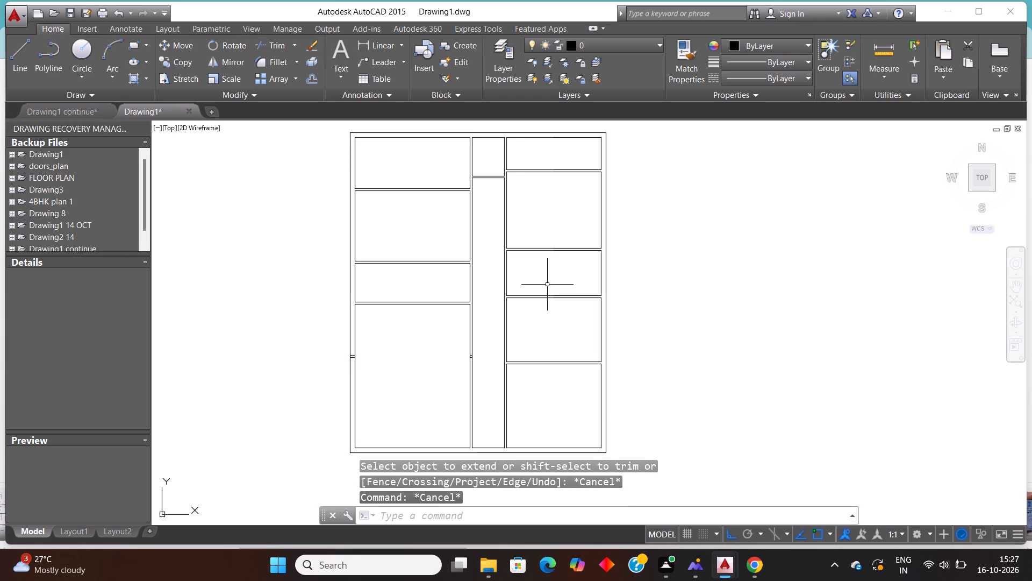
Erase the two leftover partition stub lines inside the left outer wall.
scroll(546, 281, "up", 1)
scroll(233, 394, "up", 4)
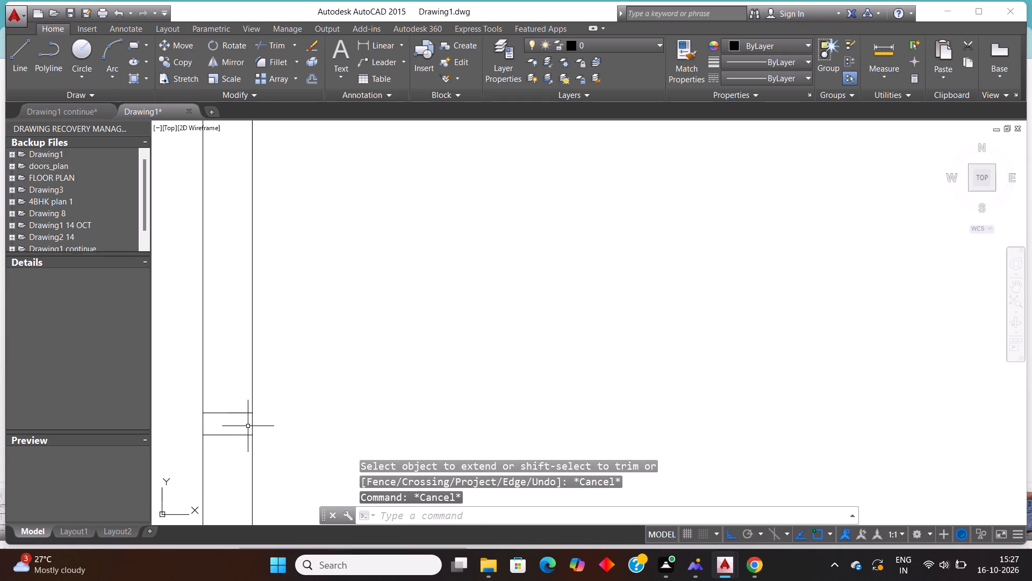
left_click(226, 453)
left_click(222, 389)
key("Delete")
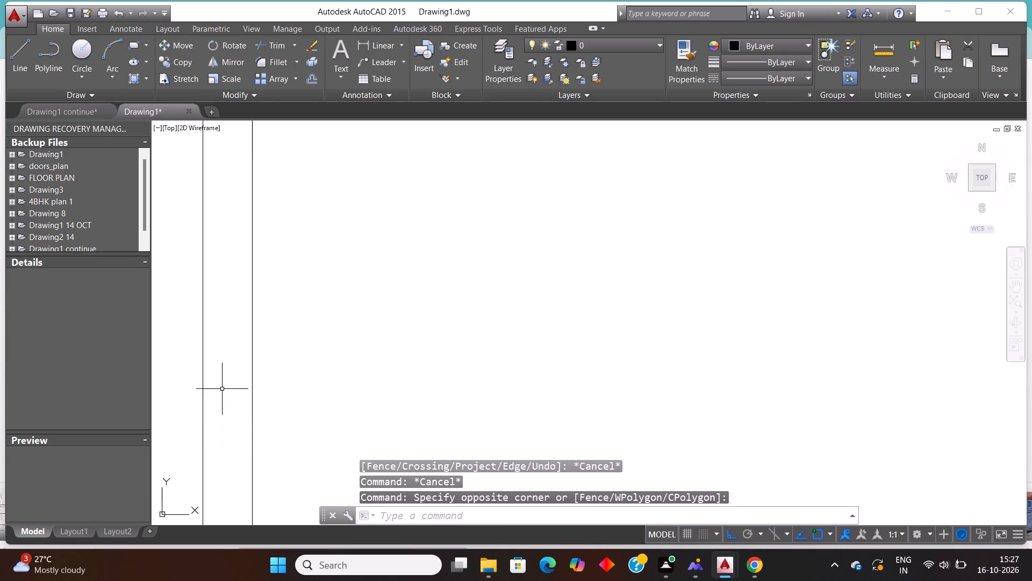
Erase the two leftover partition stub lines inside the wall along the left side of the passage.
scroll(271, 290, "down", 5)
scroll(410, 321, "up", 2)
scroll(319, 260, "up", 3)
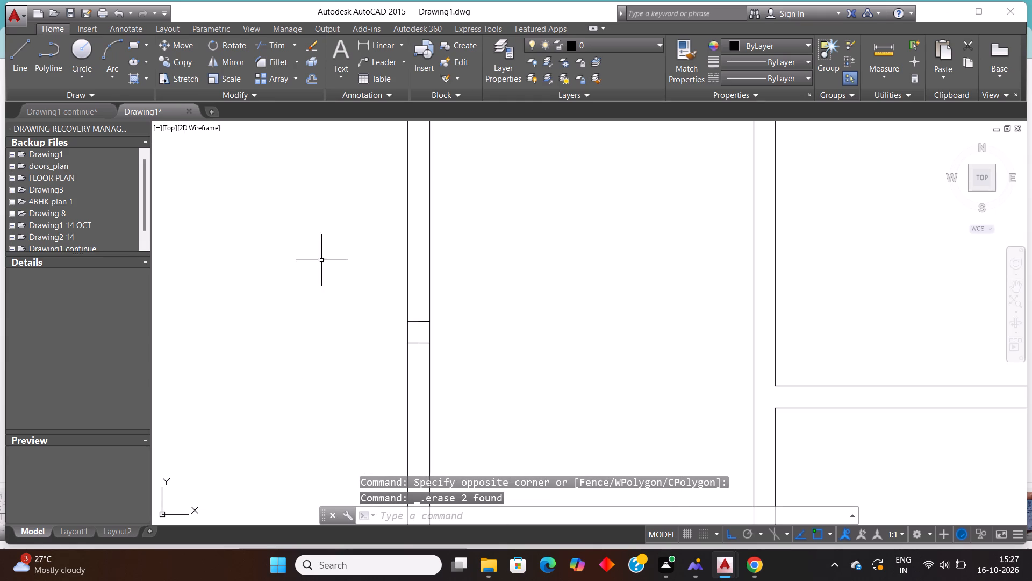
scroll(443, 307, "up", 2)
left_click(377, 421)
left_click(378, 324)
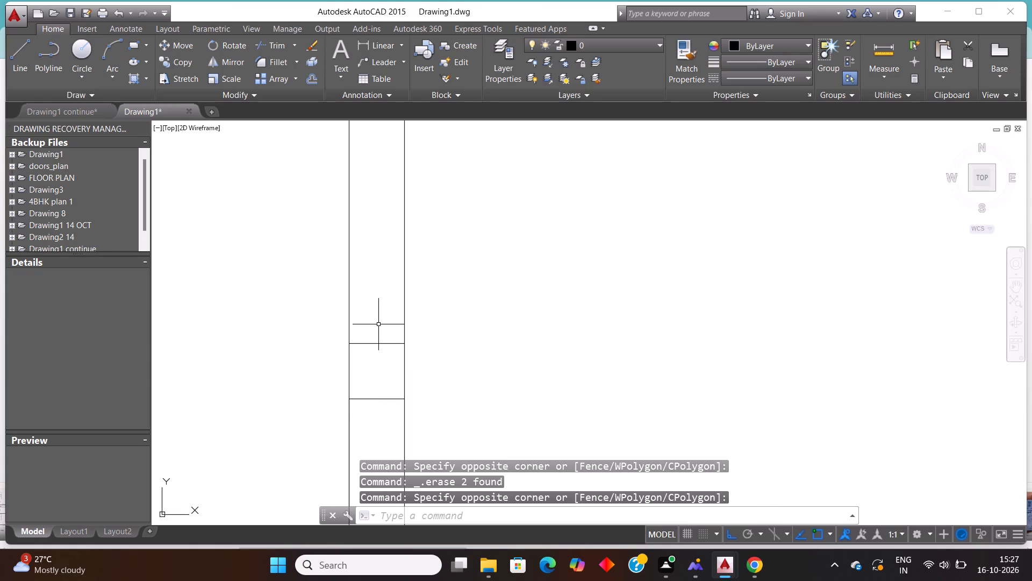
left_click_drag(385, 422, 386, 416)
left_click(360, 312)
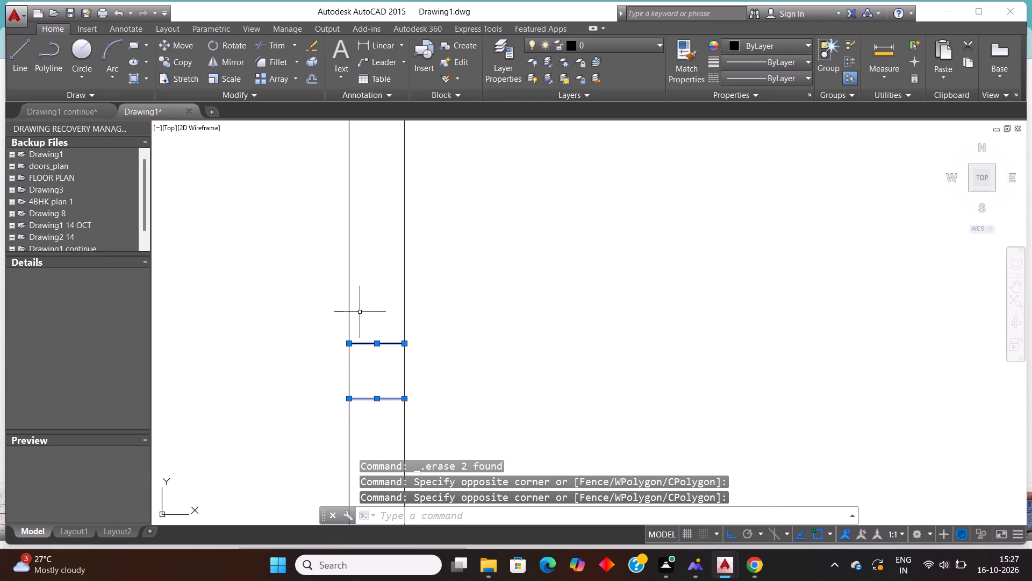
key("Delete")
scroll(360, 304, "down", 2)
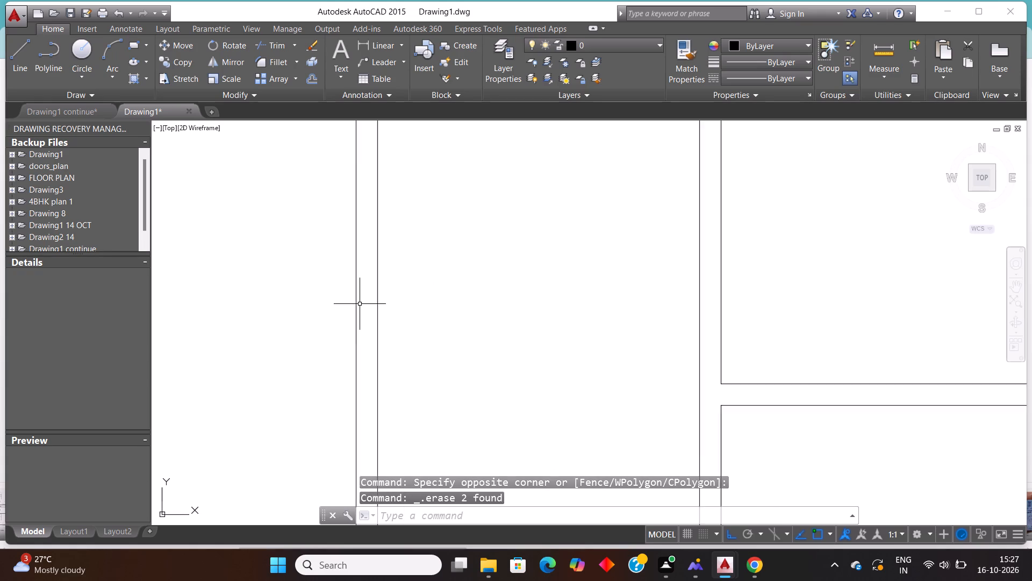
scroll(360, 304, "down", 5)
scroll(441, 327, "down", 1)
scroll(441, 327, "up", 1)
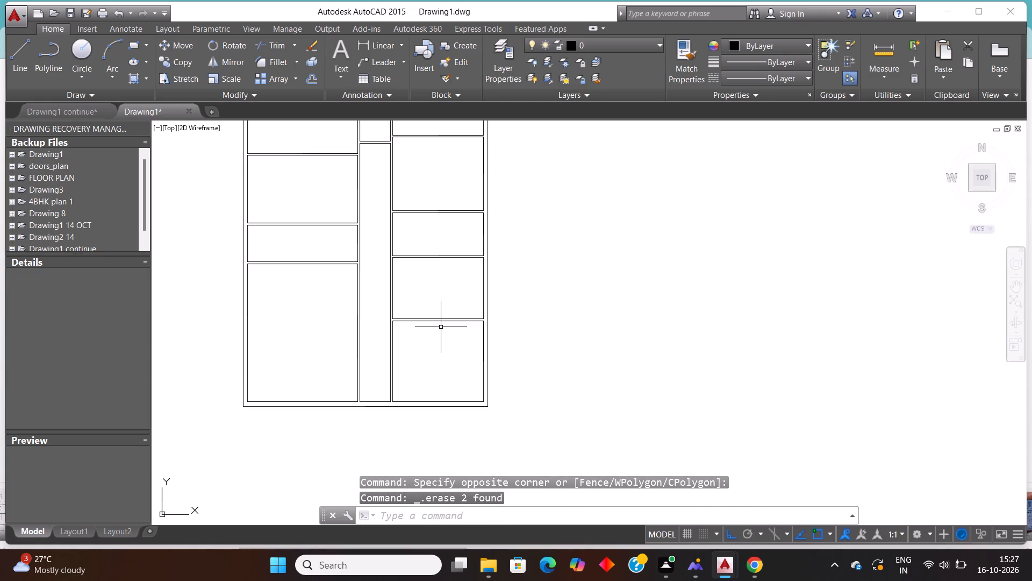
key("Escape")
key("Escape")
Extend the lower face of the lowest right-side partition leftward across the passage to the outer face of the left outer wall.
type("EX")
key("Return")
key("Return")
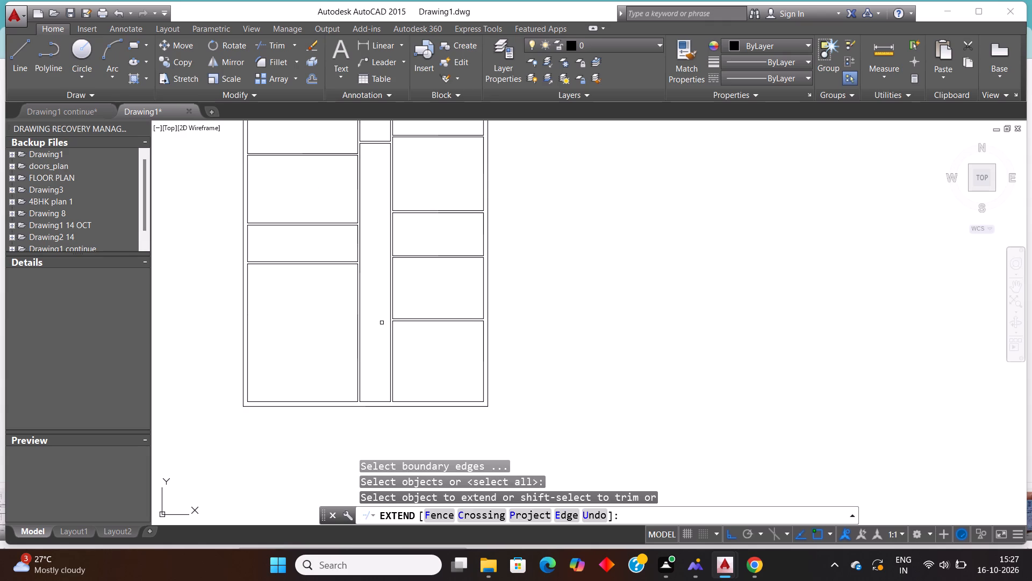
scroll(382, 323, "up", 1)
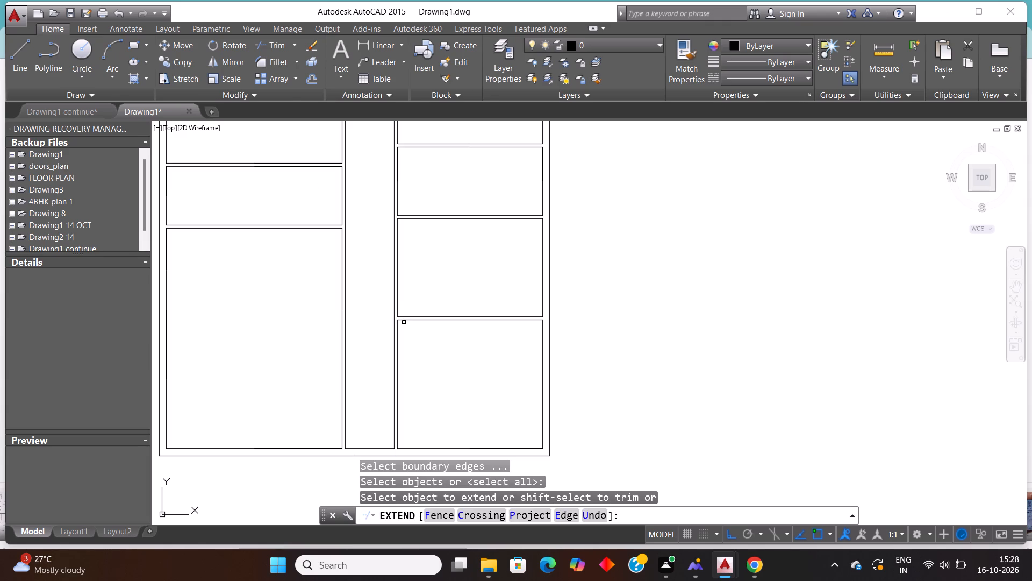
left_click(402, 321)
left_click(399, 320)
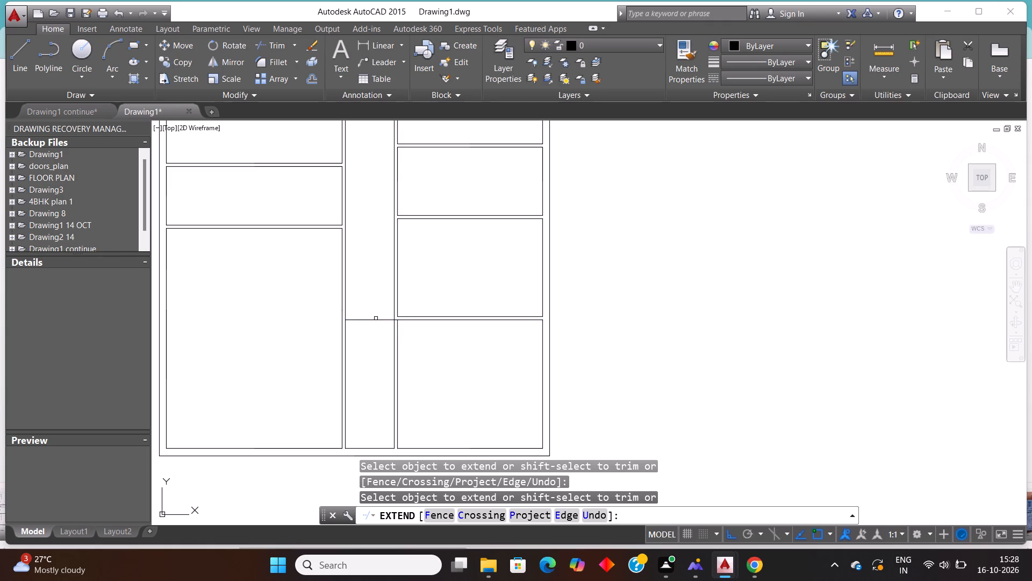
left_click(376, 319)
left_click(365, 322)
left_click(229, 318)
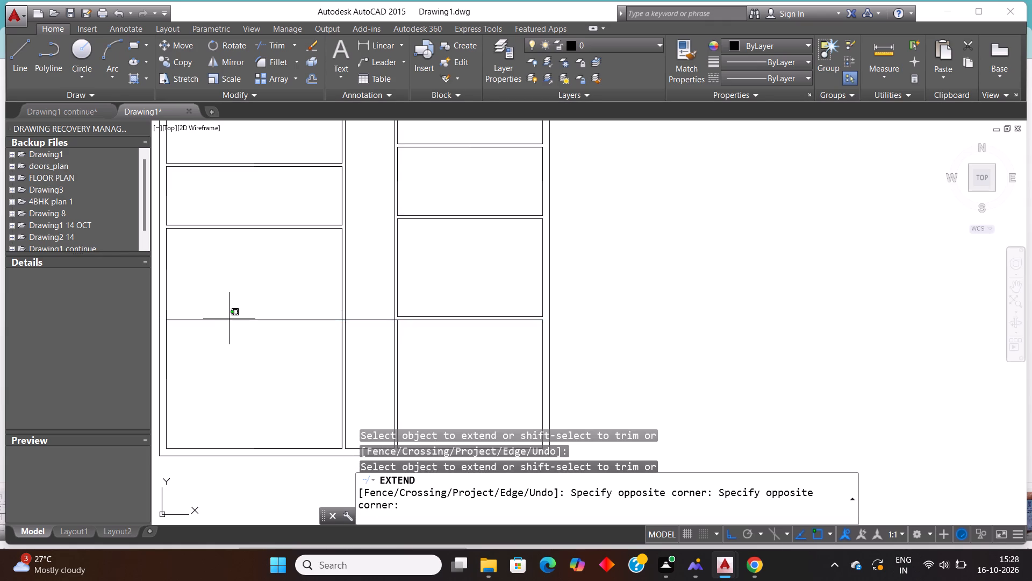
left_click(231, 324)
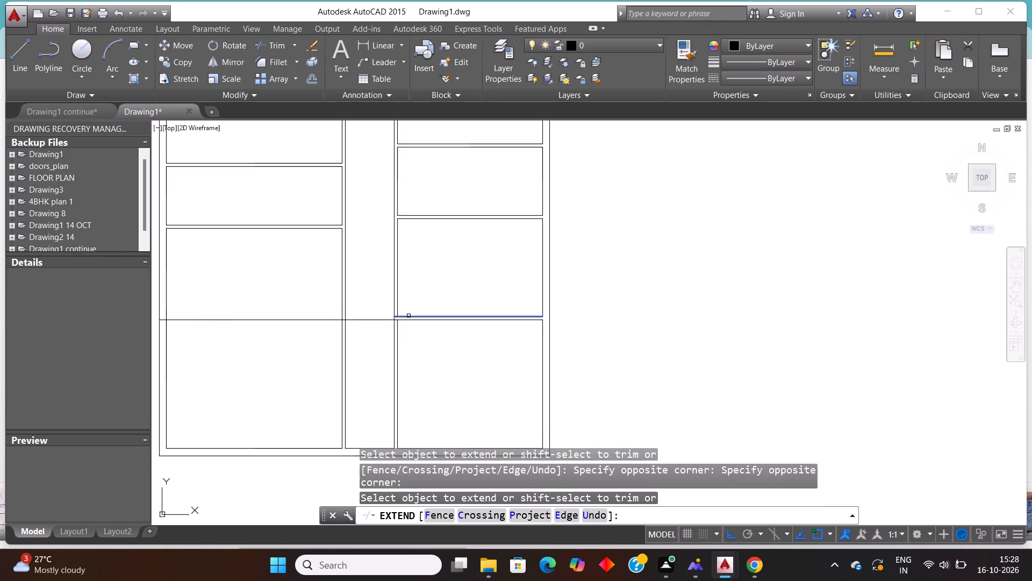
Extend the upper face of the same partition leftward across the passage to the outer face of the left outer wall.
left_click(406, 317)
left_click(403, 317)
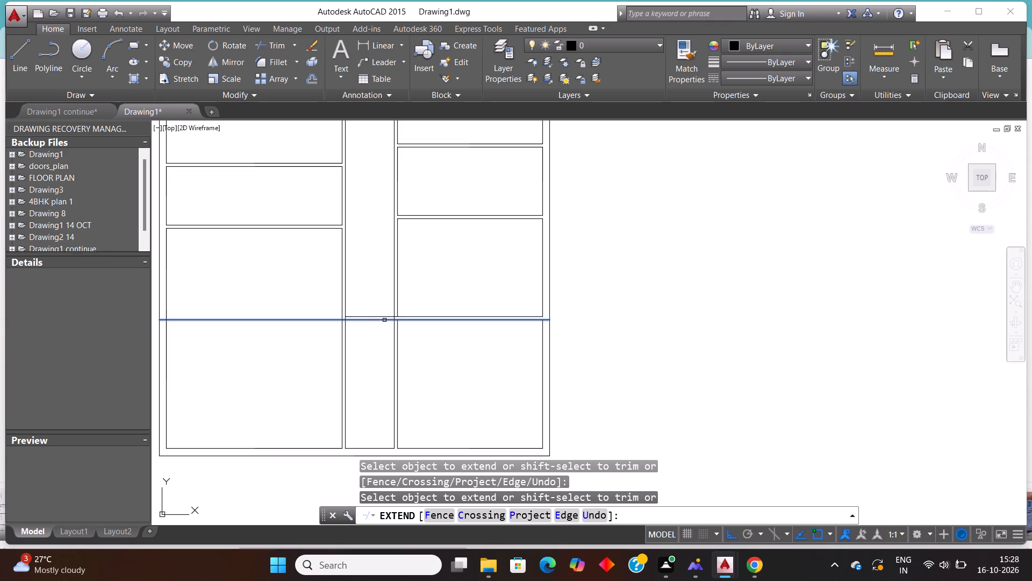
left_click(382, 317)
left_click(359, 315)
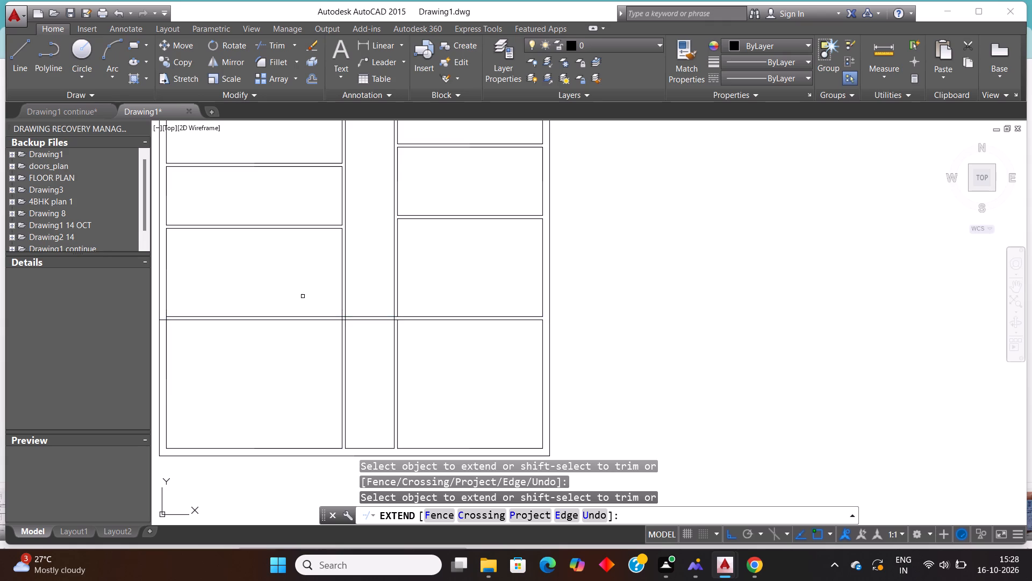
scroll(322, 343, "down", 1)
scroll(227, 343, "up", 2)
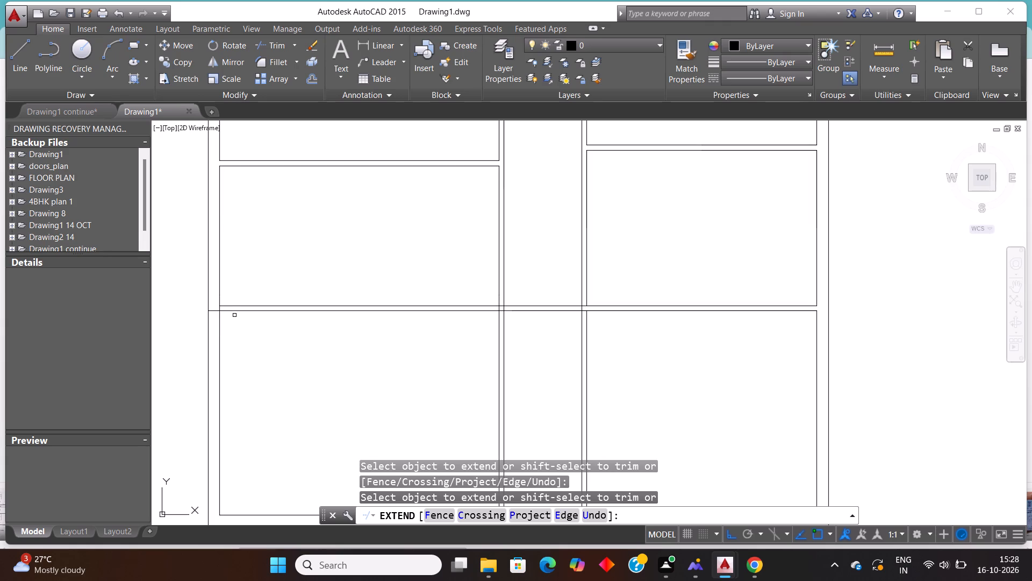
left_click(233, 304)
key("Escape")
key("Escape")
Trim away the span of both extended partition faces that crosses the passage.
type("TR")
key("Return")
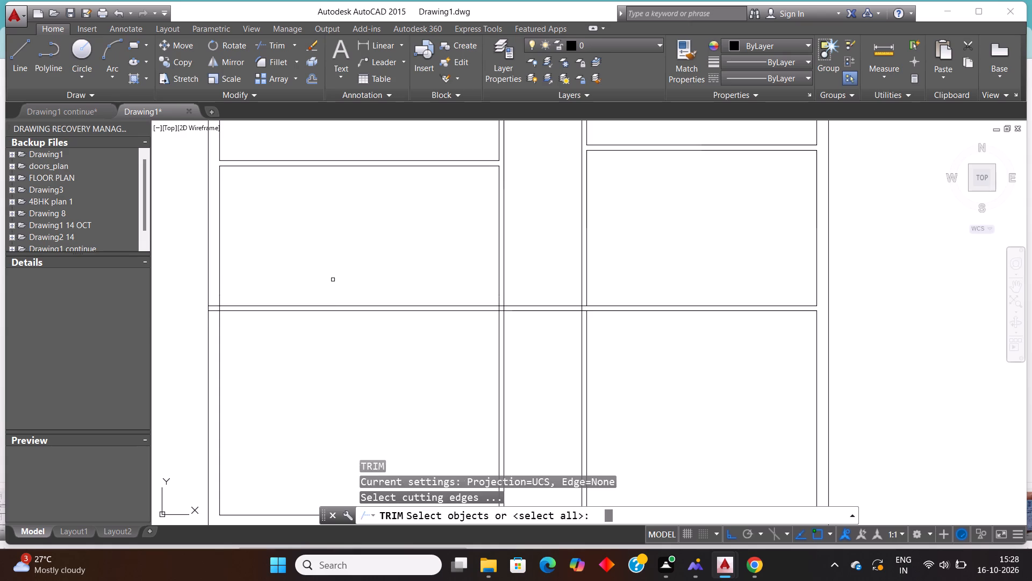
key("Return")
left_click(537, 322)
left_click(526, 275)
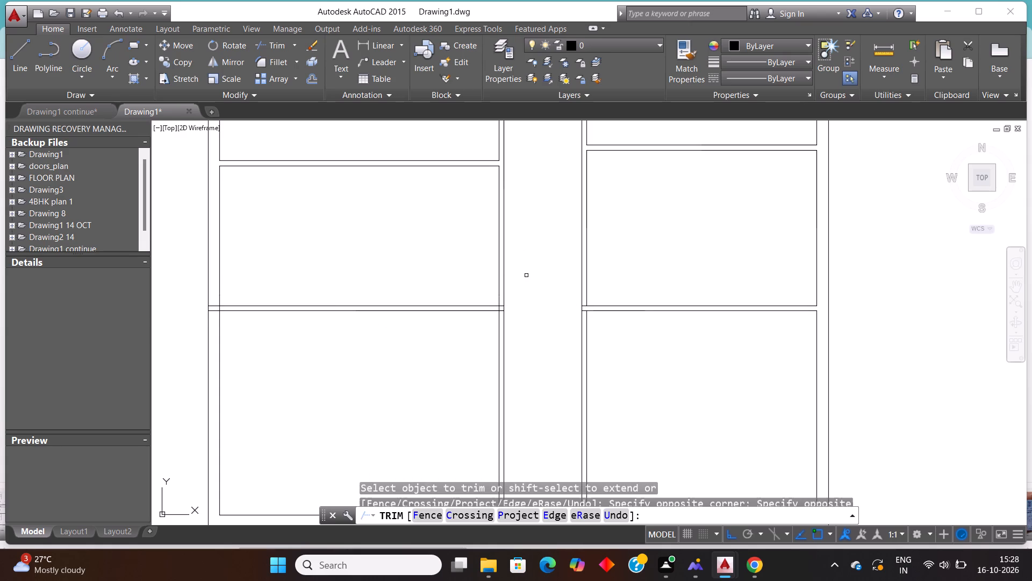
Trim both faces of the new left-side partition back to the inner face of the left outer wall.
scroll(196, 297, "up", 2)
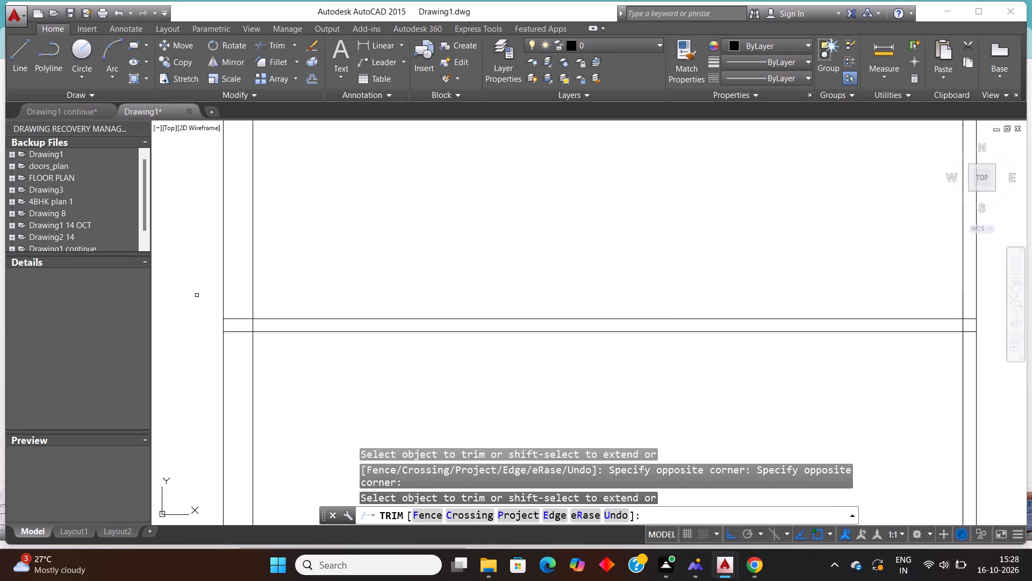
scroll(197, 295, "up", 1)
left_click_drag(265, 370, 265, 365)
left_click(271, 313)
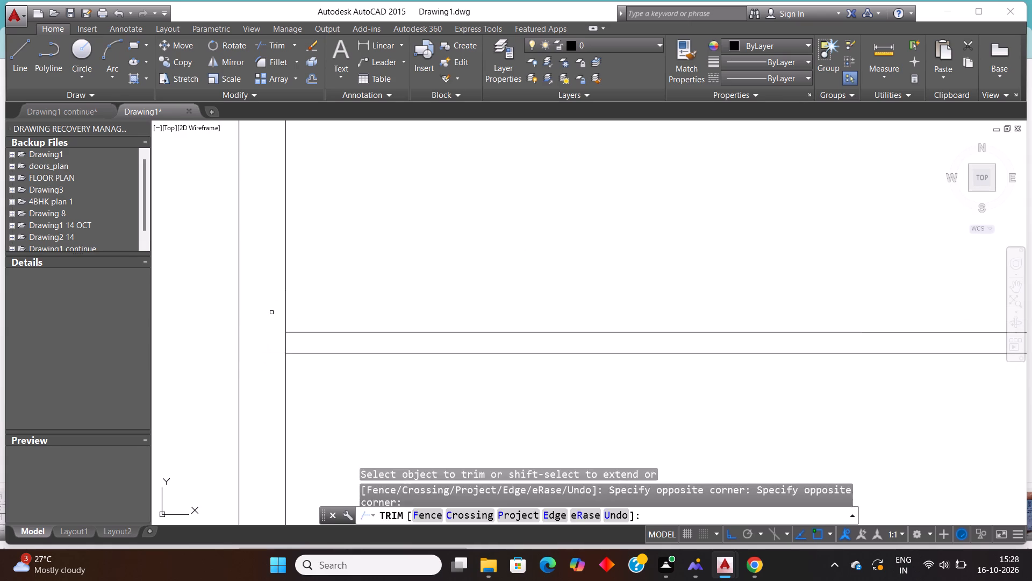
left_click(279, 345)
left_click(333, 344)
scroll(259, 312, "down", 4)
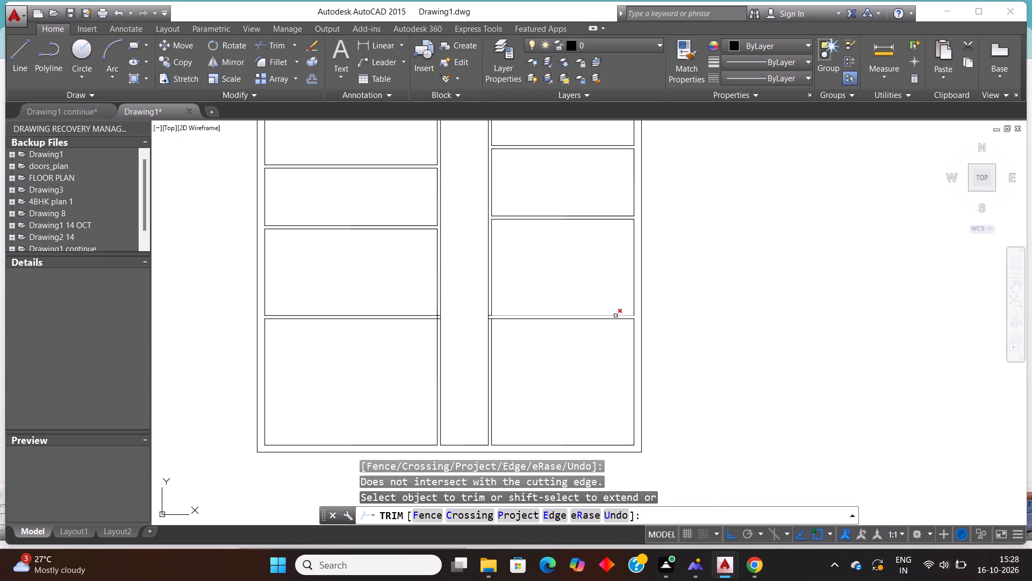
Trim the lowest right-side partition's face lines out of the thickness of the passage's right wall.
scroll(635, 302, "up", 1)
scroll(390, 331, "up", 3)
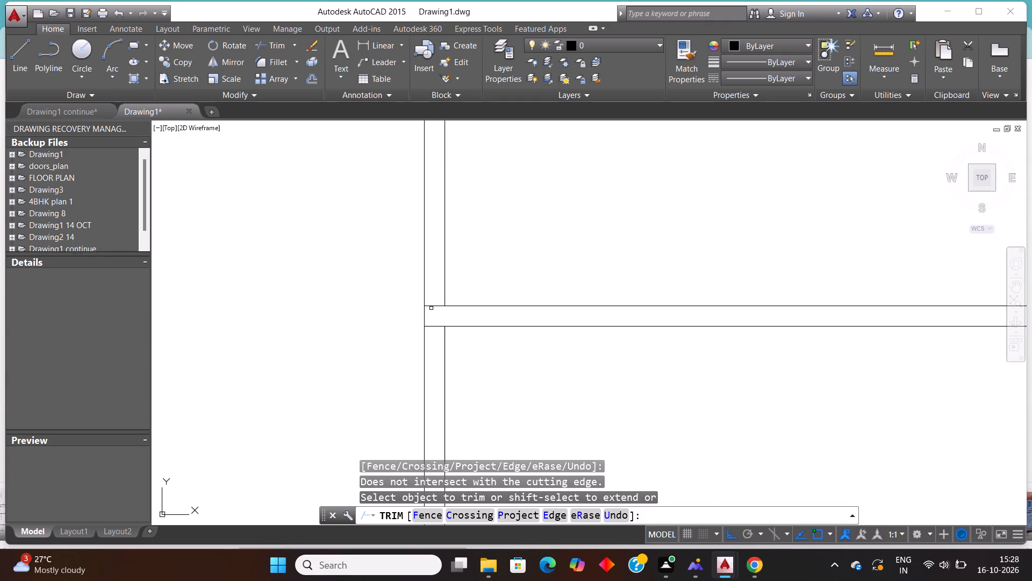
left_click_drag(433, 298, 430, 321)
left_click(427, 348)
scroll(483, 332, "down", 4)
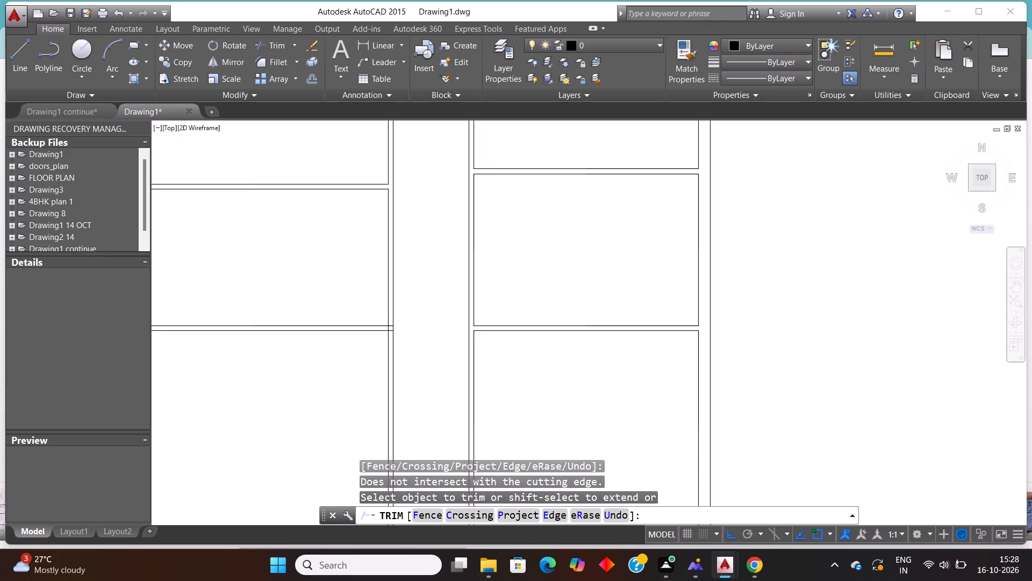
Clean up the new left partition's junction with the passage wall, trimming the room-side face between partition lines and the stubs inside the wall.
scroll(439, 340, "up", 3)
scroll(384, 321, "up", 2)
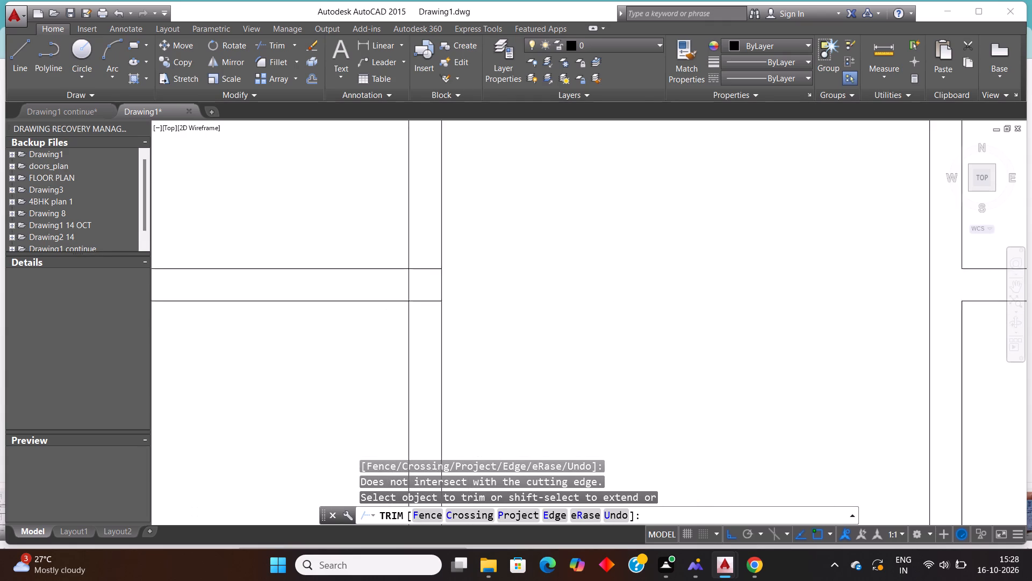
scroll(388, 317, "up", 1)
left_click(431, 271)
left_click(378, 266)
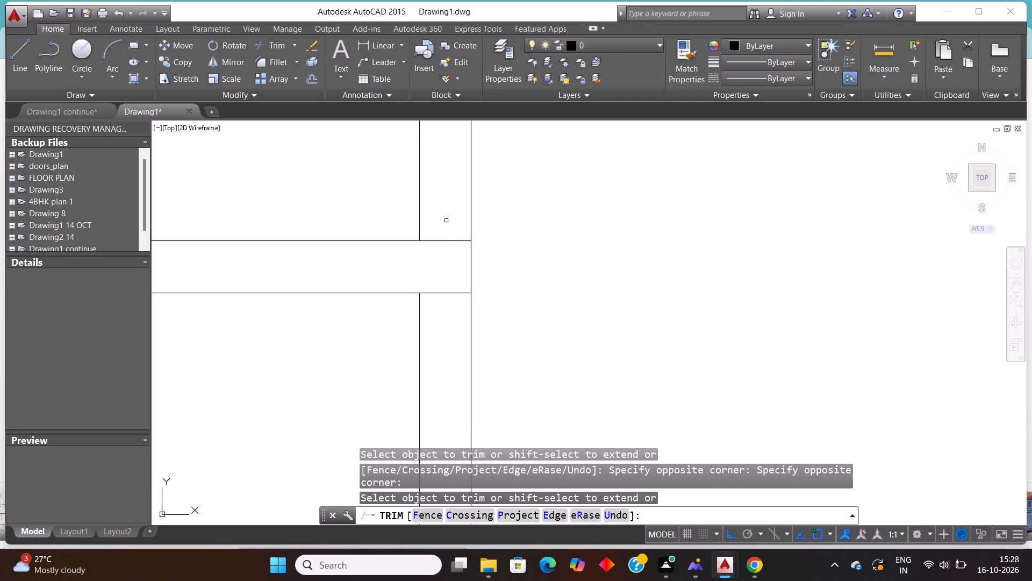
left_click(446, 222)
left_click(447, 365)
scroll(456, 335, "down", 7)
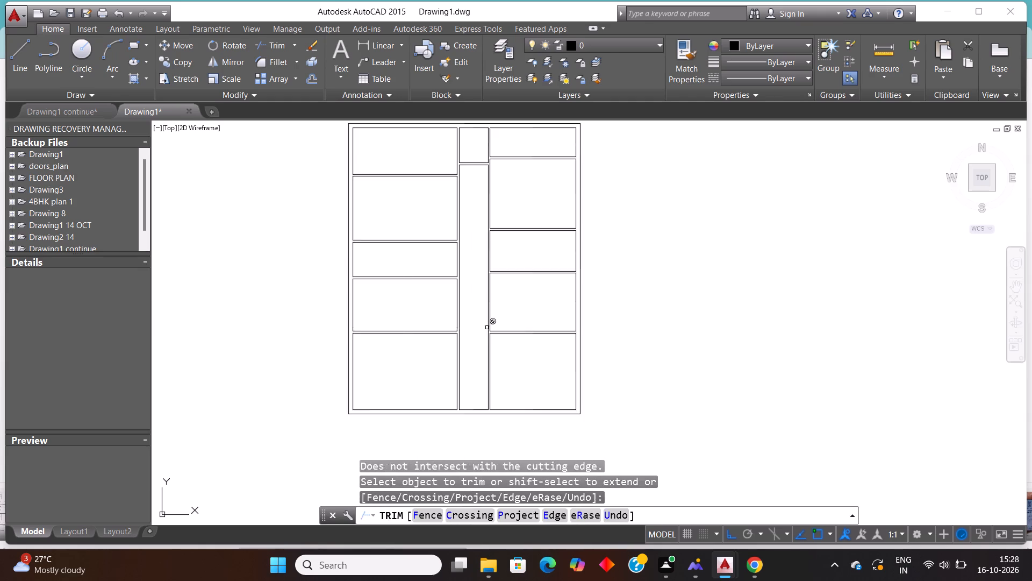
scroll(488, 328, "down", 2)
scroll(578, 336, "up", 1)
key("Escape")
key("Escape")
key("Escape")
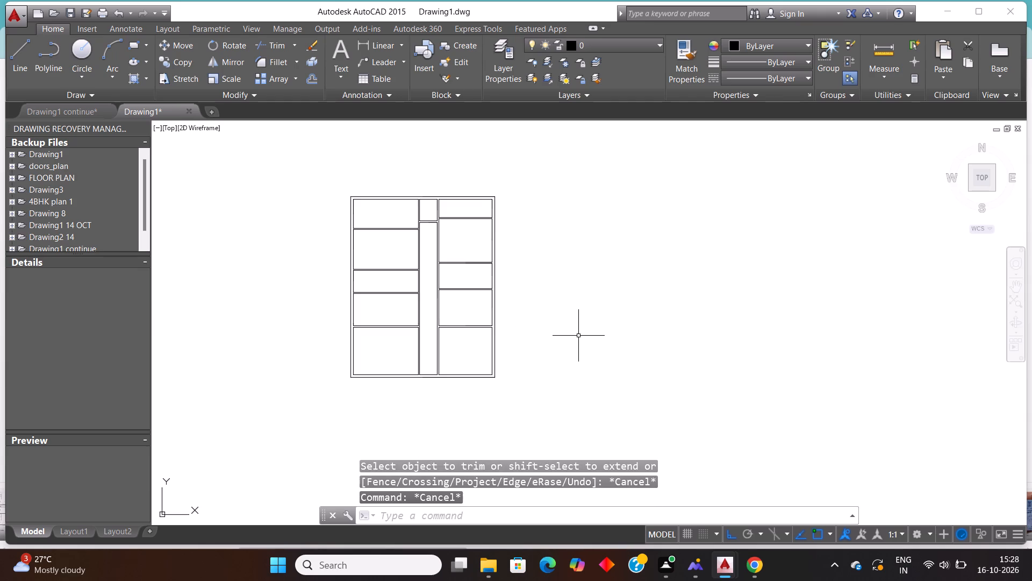
scroll(576, 337, "down", 4)
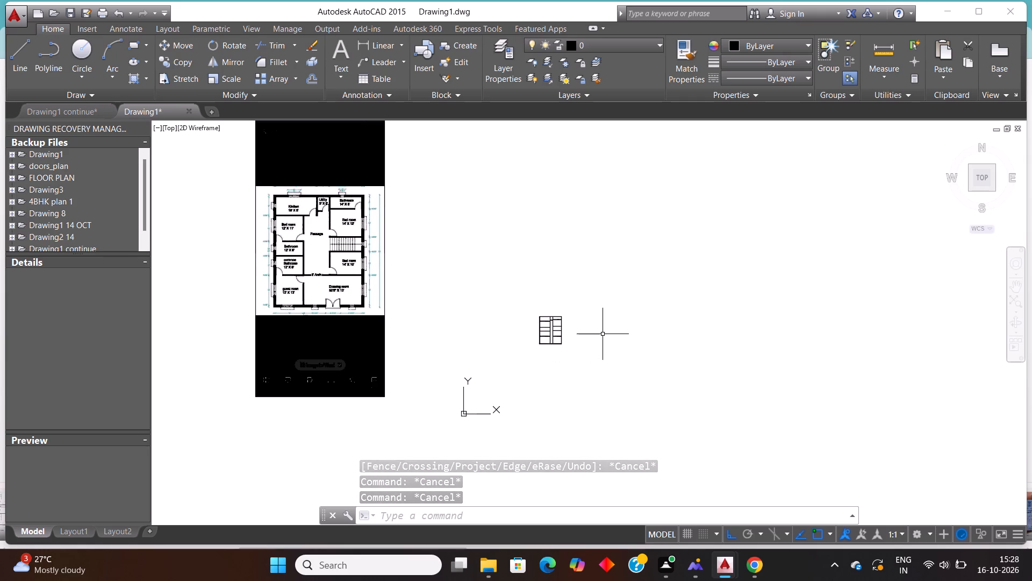
Extend both faces of the upper two left-side partitions across the passage's left wall to its passage-side face.
scroll(603, 334, "up", 1)
scroll(603, 334, "down", 1)
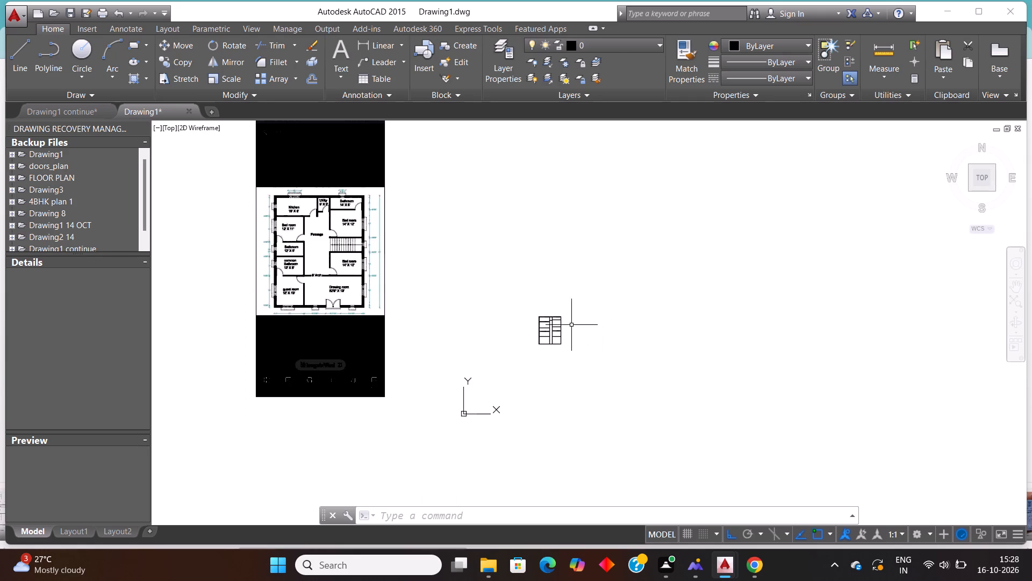
scroll(562, 332, "up", 5)
scroll(318, 270, "up", 1)
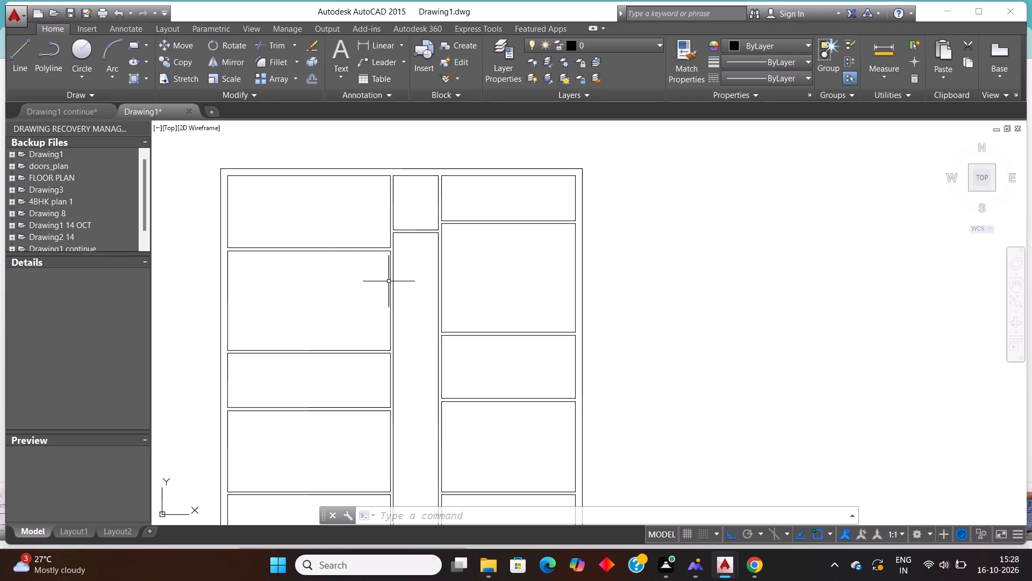
key("Escape")
key("Escape")
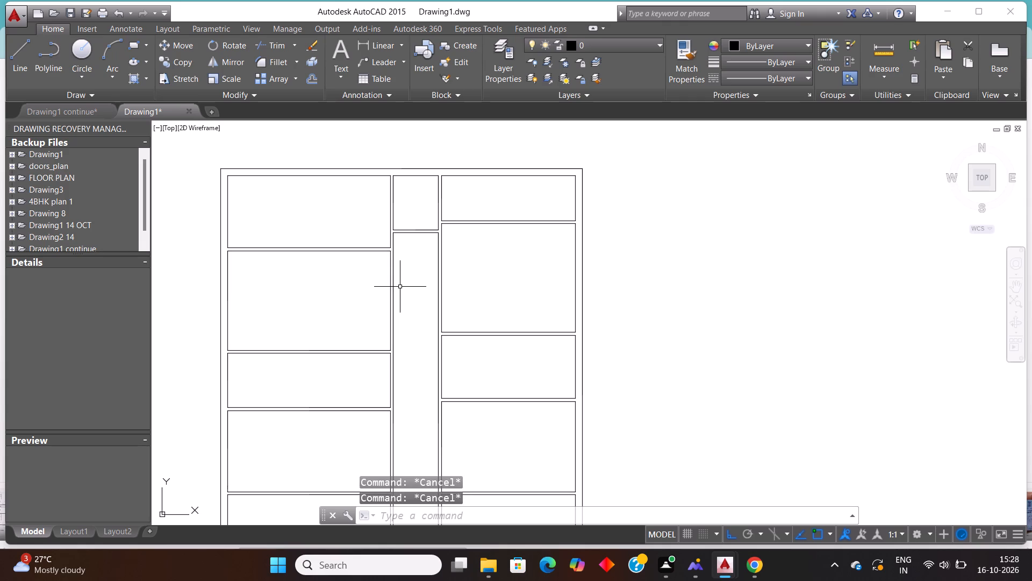
type("EX")
key("Return")
key("Return")
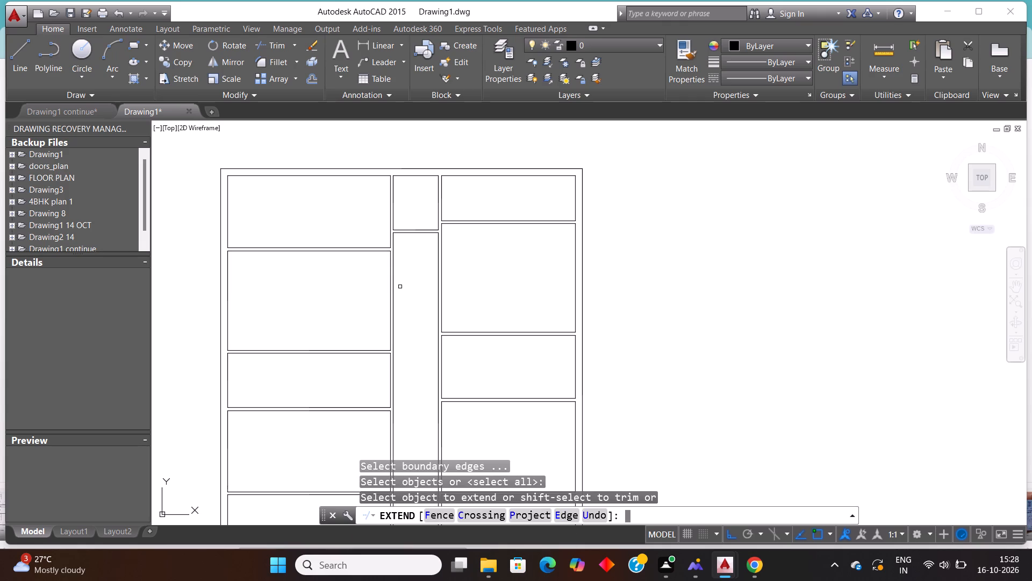
scroll(377, 270, "up", 1)
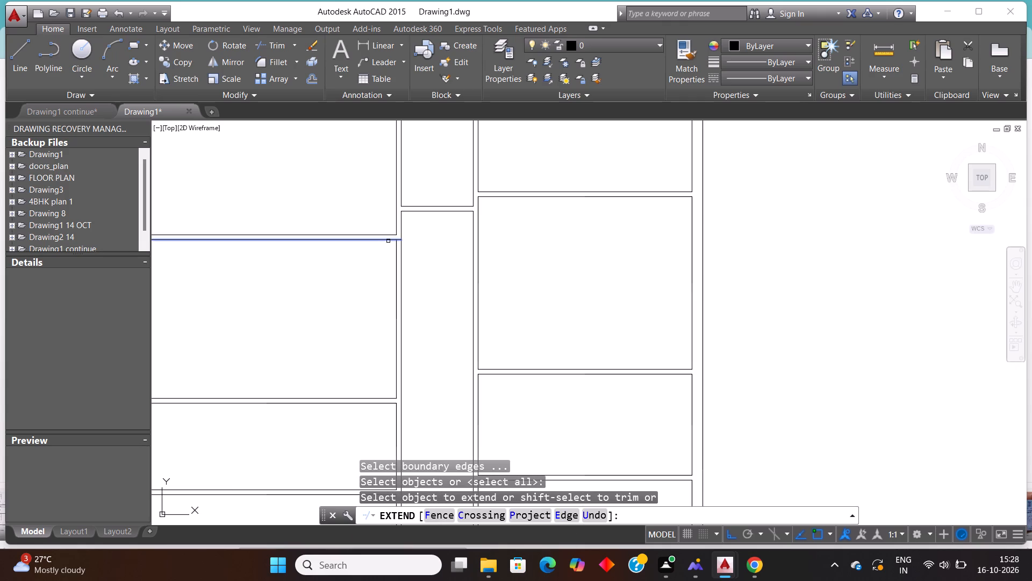
left_click(388, 241)
left_click(385, 234)
scroll(433, 287, "down", 1)
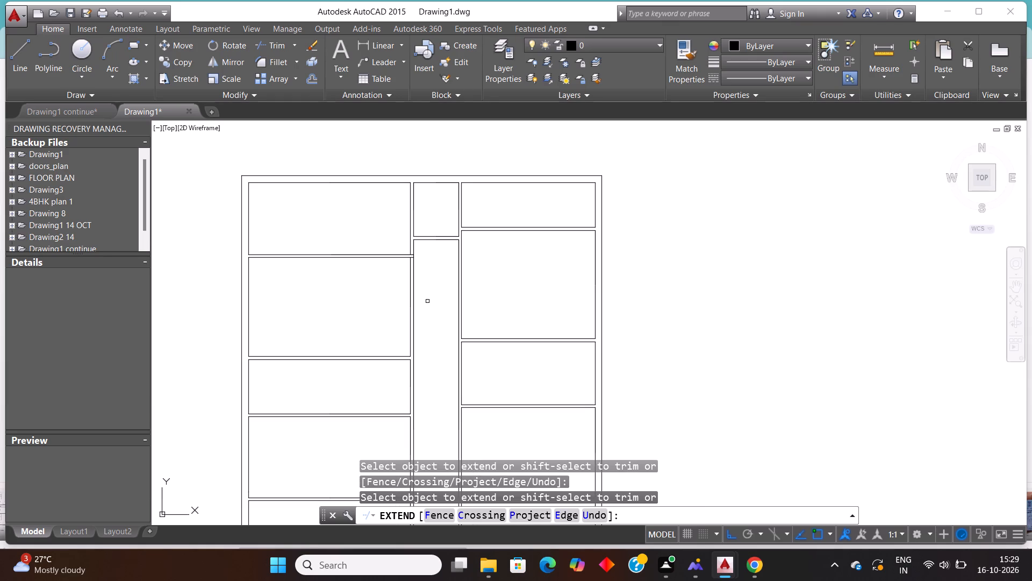
left_click(402, 361)
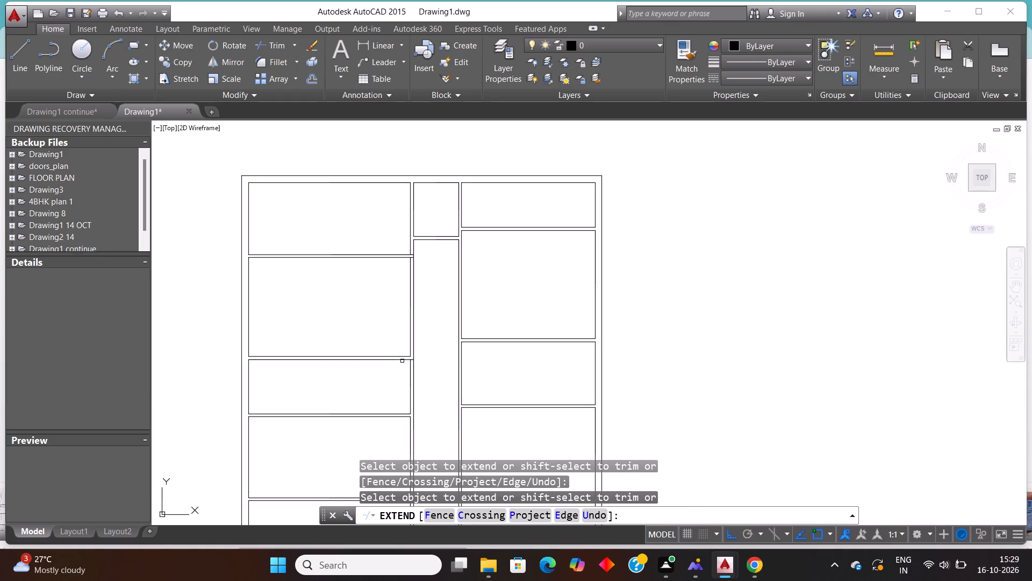
left_click(404, 358)
Extend both faces of the lower two left-side partitions across the passage's left wall to its passage-side face.
scroll(428, 337, "down", 2)
scroll(420, 401, "up", 2)
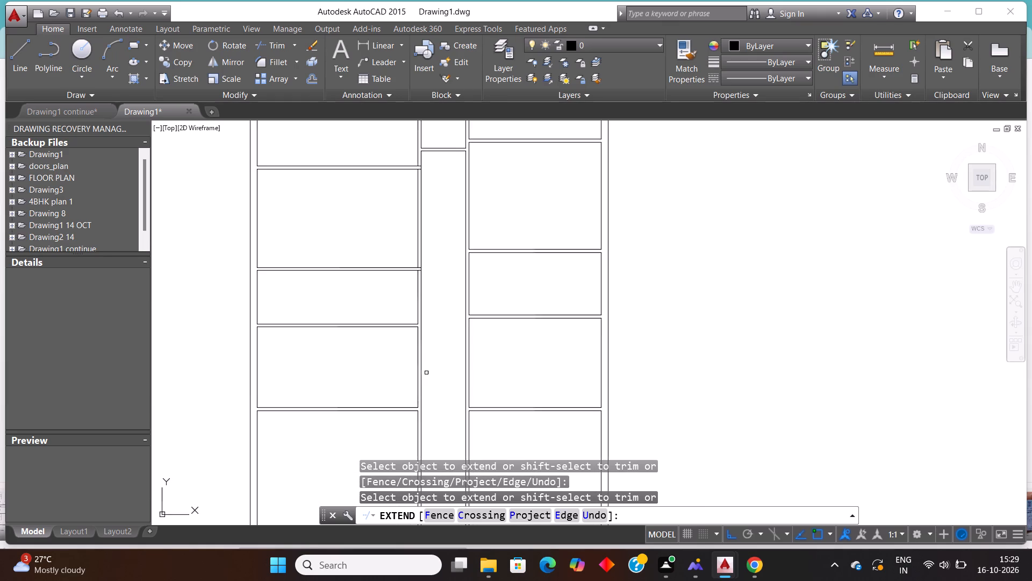
scroll(431, 364, "up", 1)
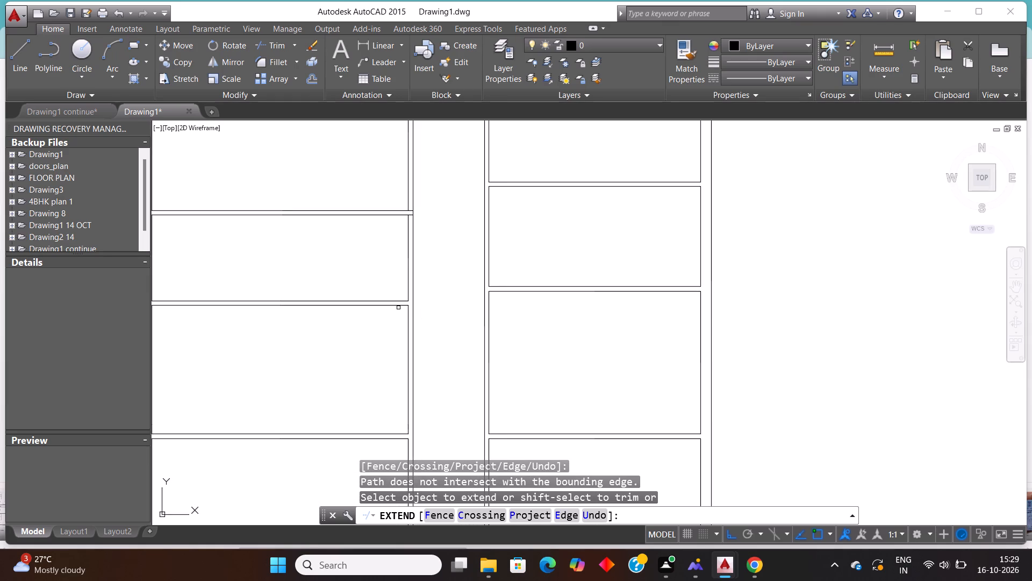
left_click(398, 307)
left_click(401, 300)
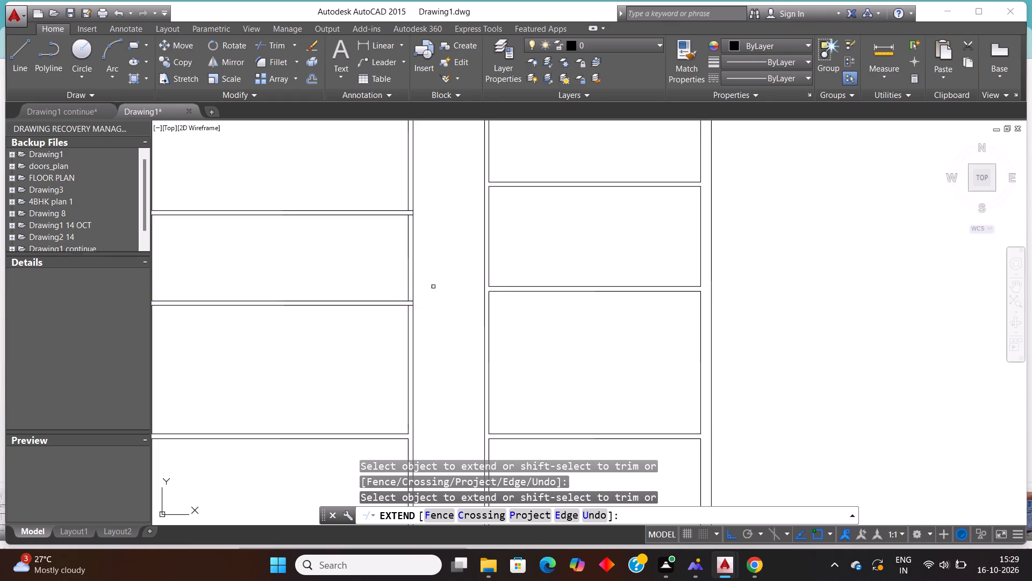
scroll(434, 287, "down", 2)
scroll(421, 348, "up", 3)
left_click(413, 343)
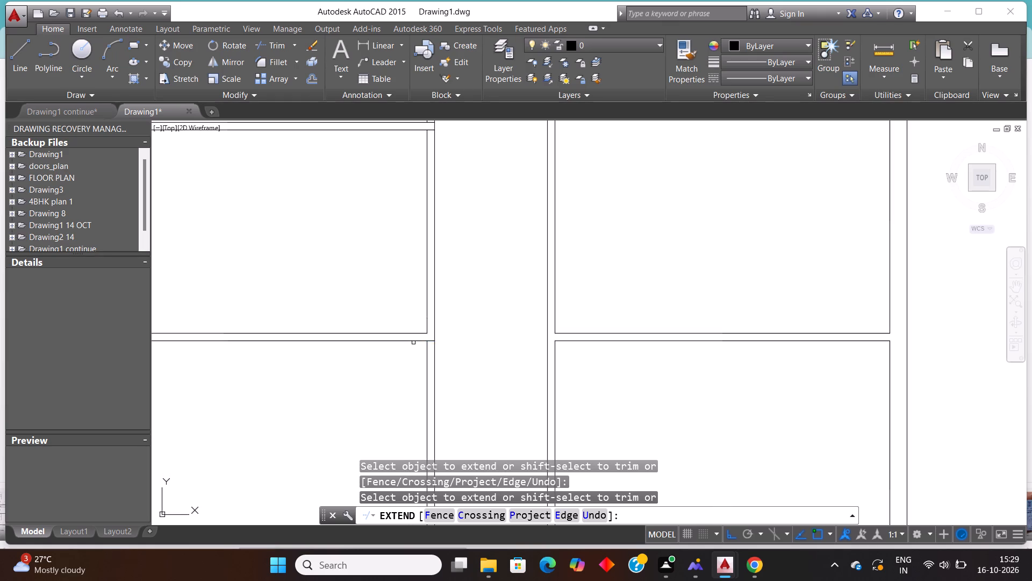
left_click(413, 333)
scroll(427, 323, "down", 2)
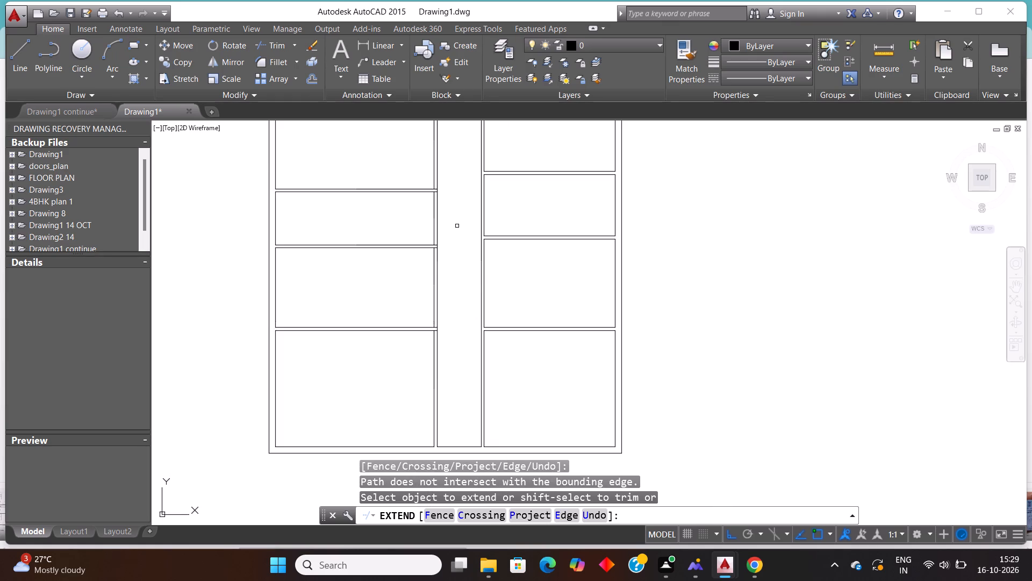
scroll(456, 224, "down", 2)
scroll(511, 192, "up", 1)
key("Escape")
key("Escape")
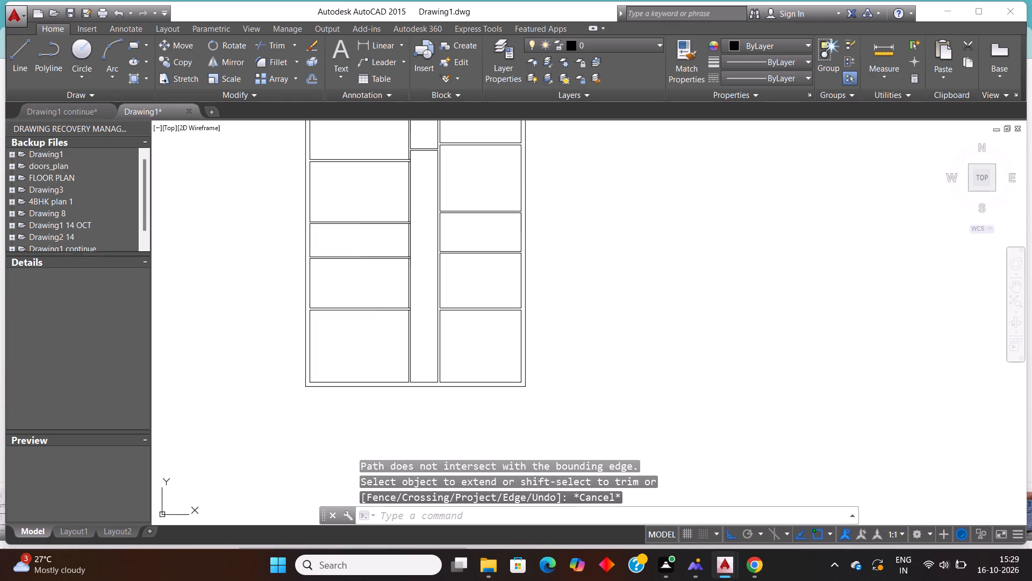
Trim away the passage-side face of the passage's left wall between the partitions, from below the kitchen down to the bottom outer wall.
type("TR")
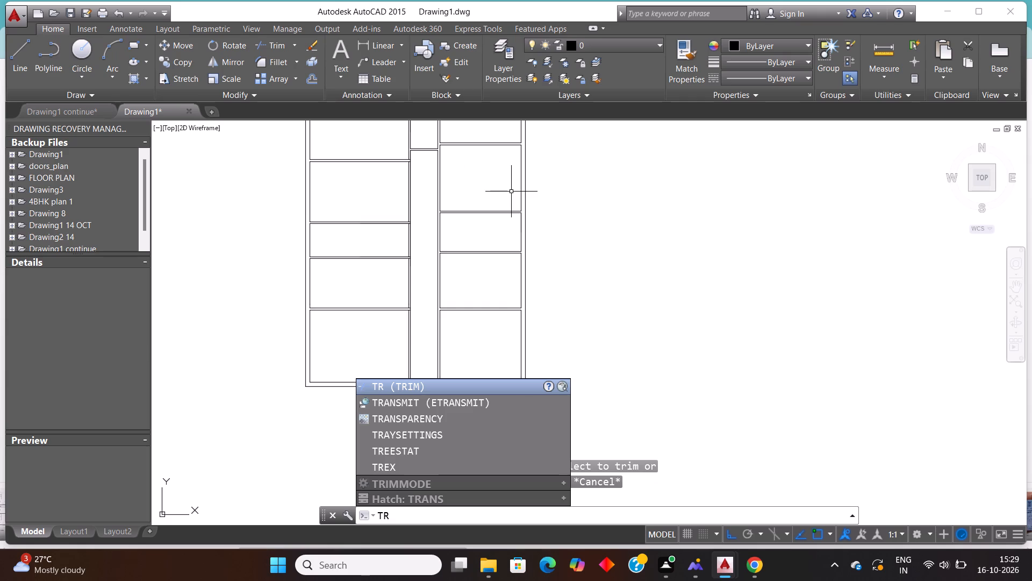
key("Return")
key("Return")
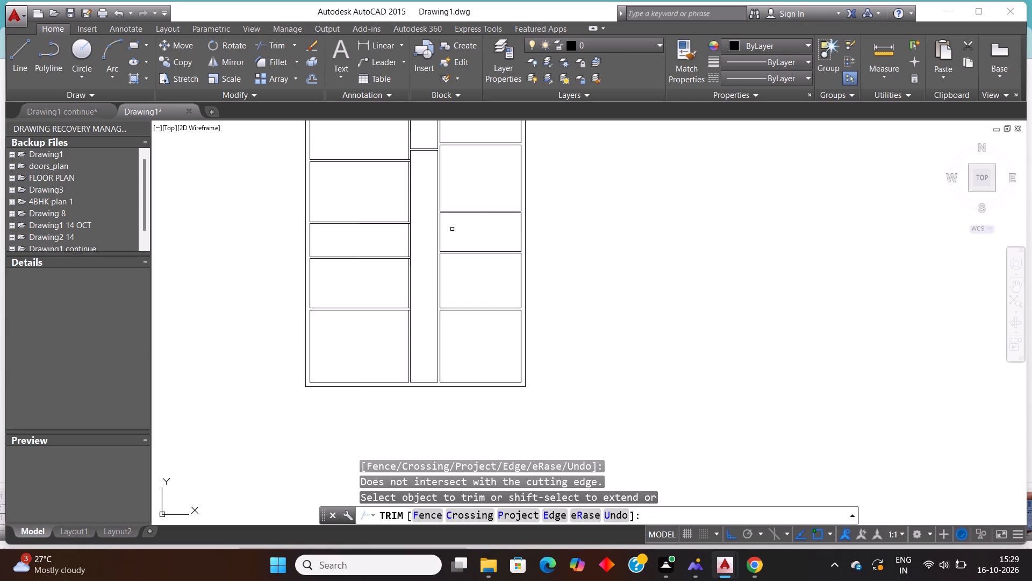
scroll(432, 232, "down", 1)
scroll(435, 178, "up", 1)
left_click(411, 216)
left_click(395, 219)
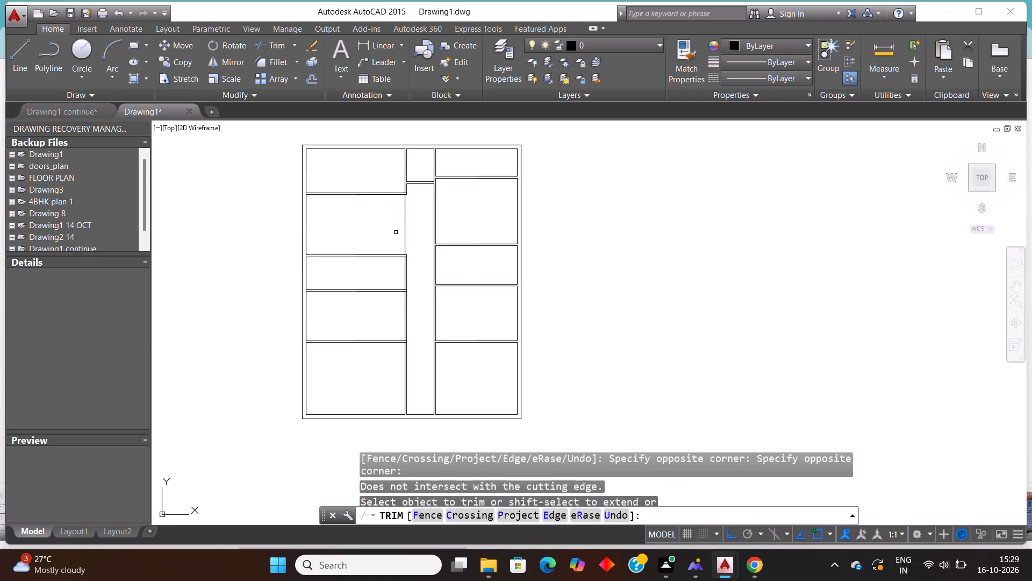
left_click(418, 275)
left_click(400, 271)
left_click(415, 309)
left_click(382, 308)
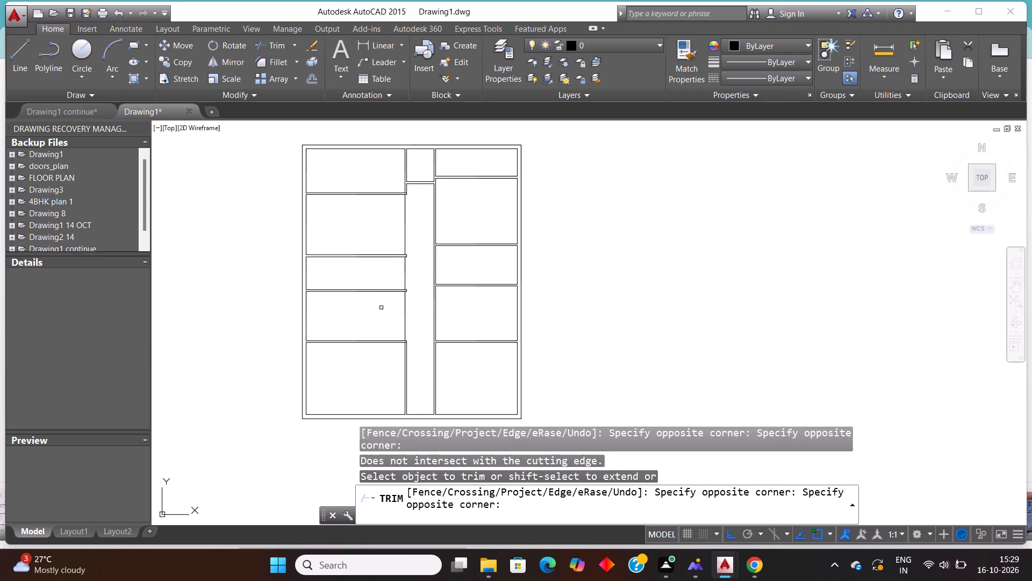
left_click_drag(424, 384, 415, 381)
left_click(391, 375)
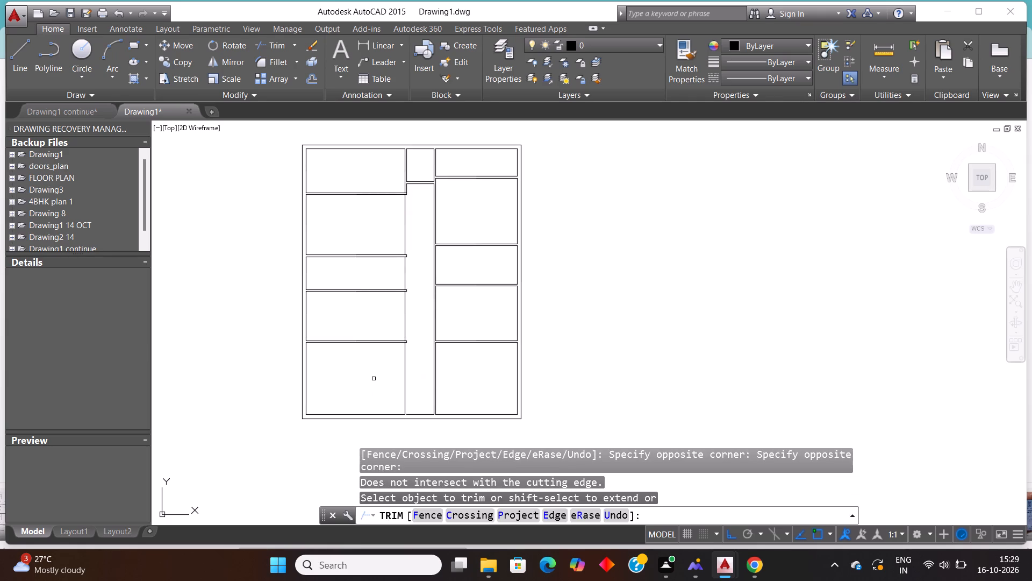
key("Escape")
key("Escape")
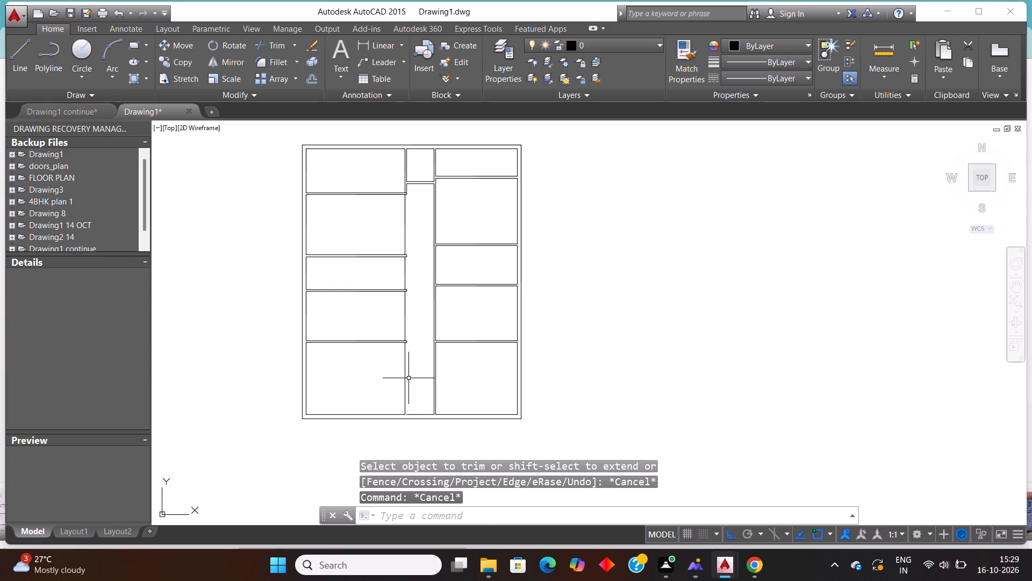
Erase the four remaining room-side face segments of the passage's left wall below the kitchen.
left_click(408, 378)
left_click(388, 377)
left_click_drag(411, 317, 404, 317)
left_click(378, 317)
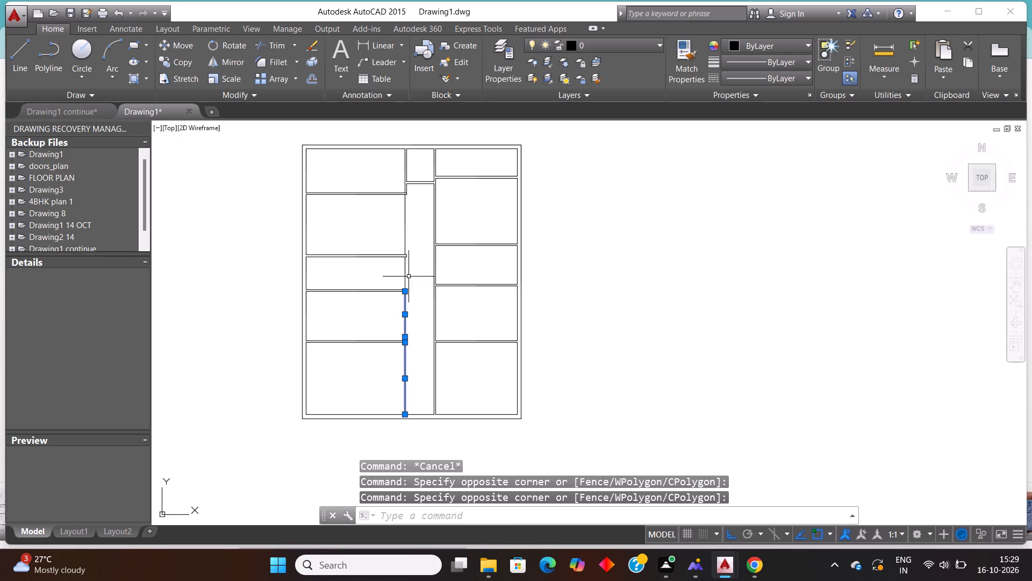
left_click(408, 277)
left_click(380, 272)
left_click(414, 235)
left_click(397, 226)
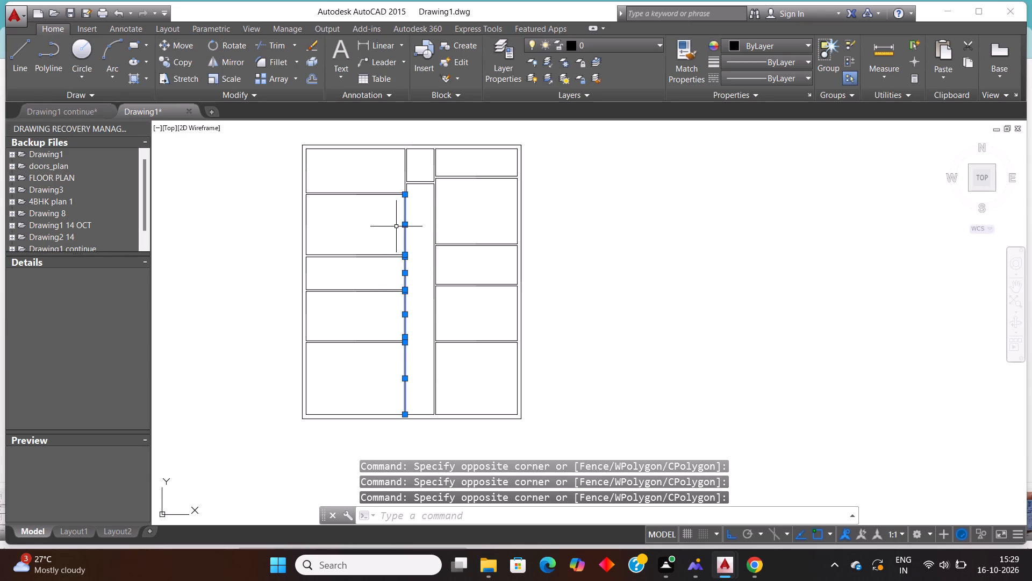
key("Delete")
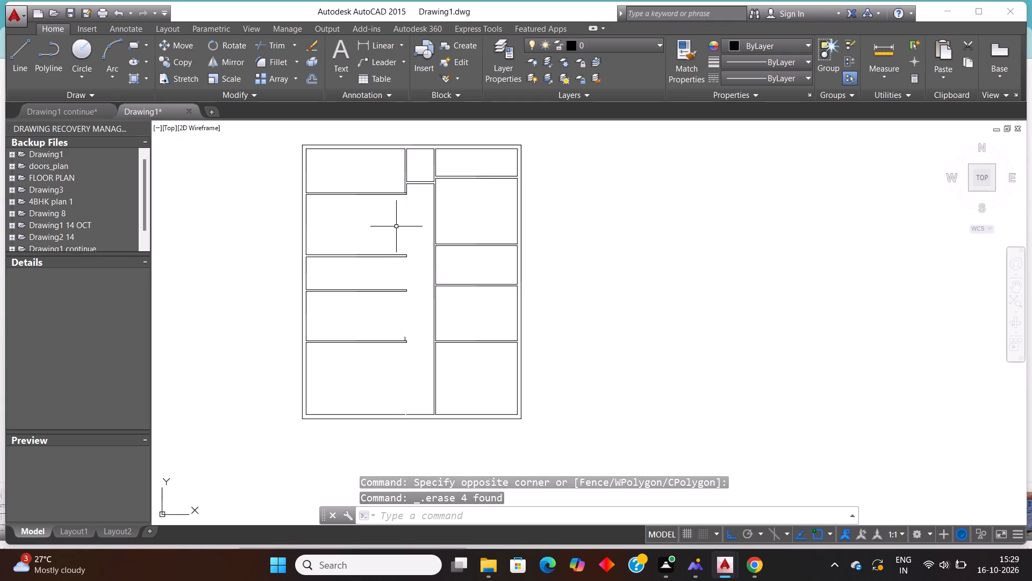
Erase the short leftover vertical stub above the free end of the lowest left-side partition.
scroll(397, 337, "up", 5)
left_click(415, 344)
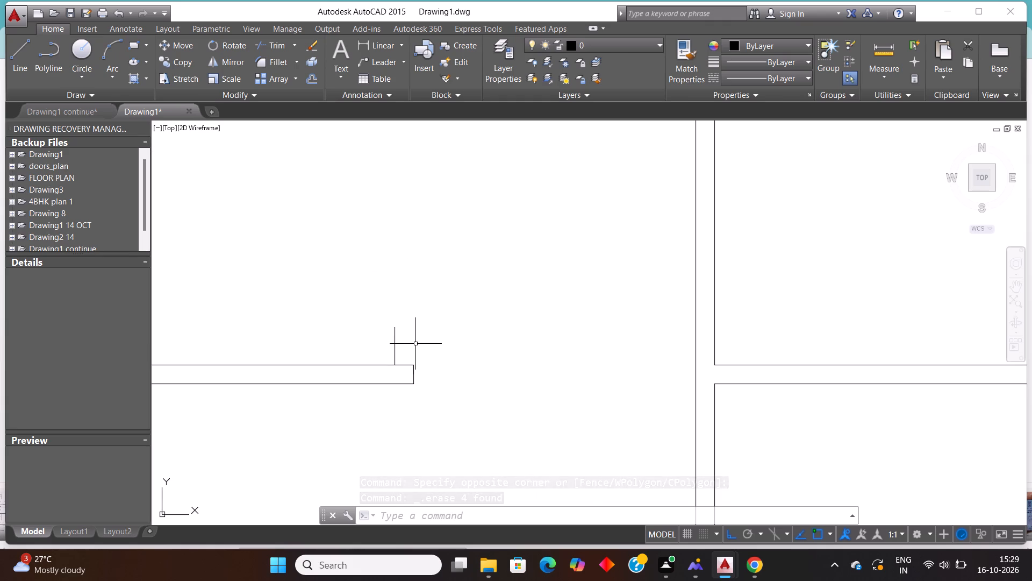
left_click(360, 331)
key("Delete")
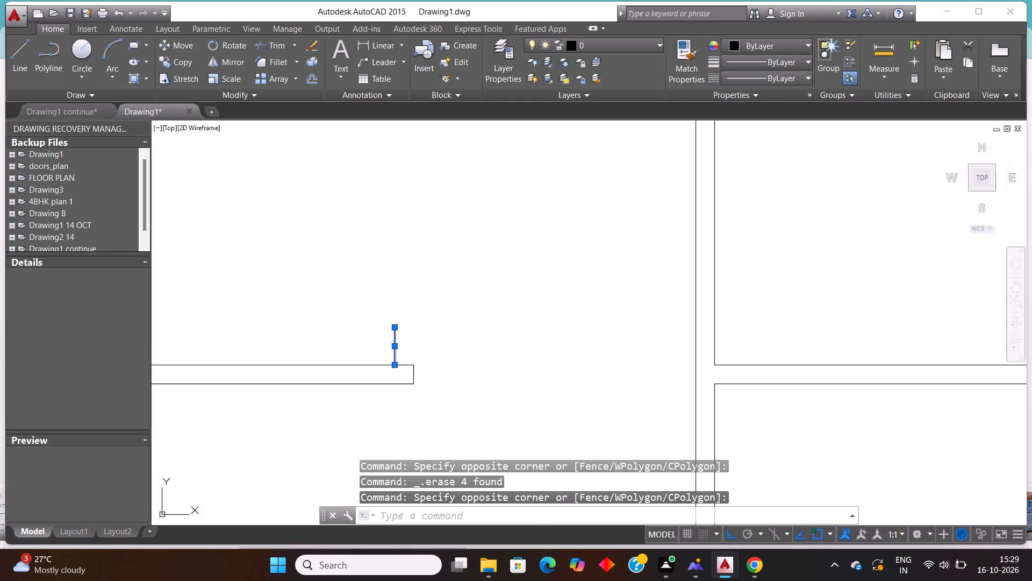
Examine the reference plan's left-side rooms and passage layout against the redrawn partitions.
scroll(398, 370, "down", 9)
scroll(435, 377, "up", 2)
scroll(432, 371, "down", 1)
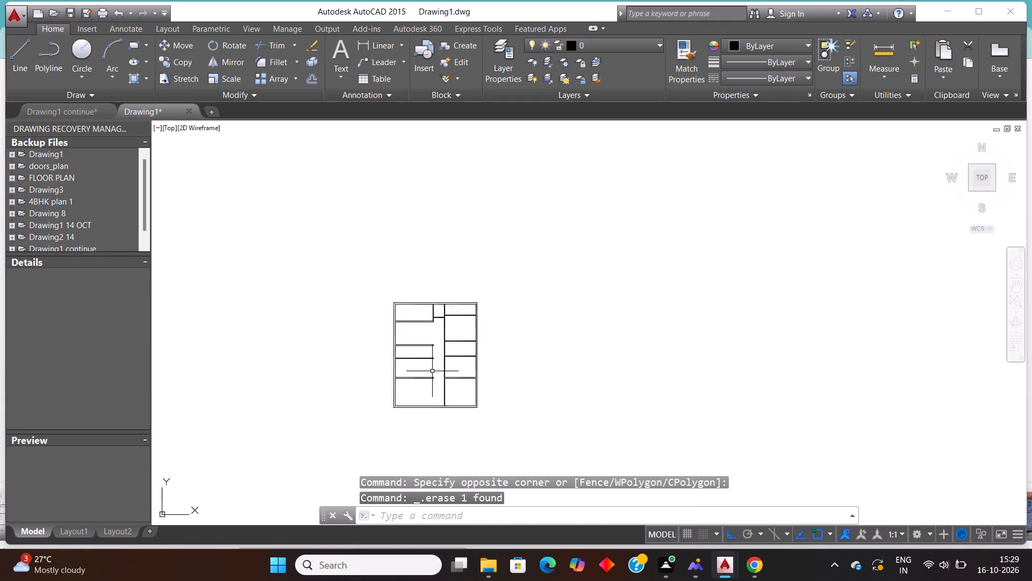
scroll(432, 371, "down", 5)
scroll(391, 360, "up", 1)
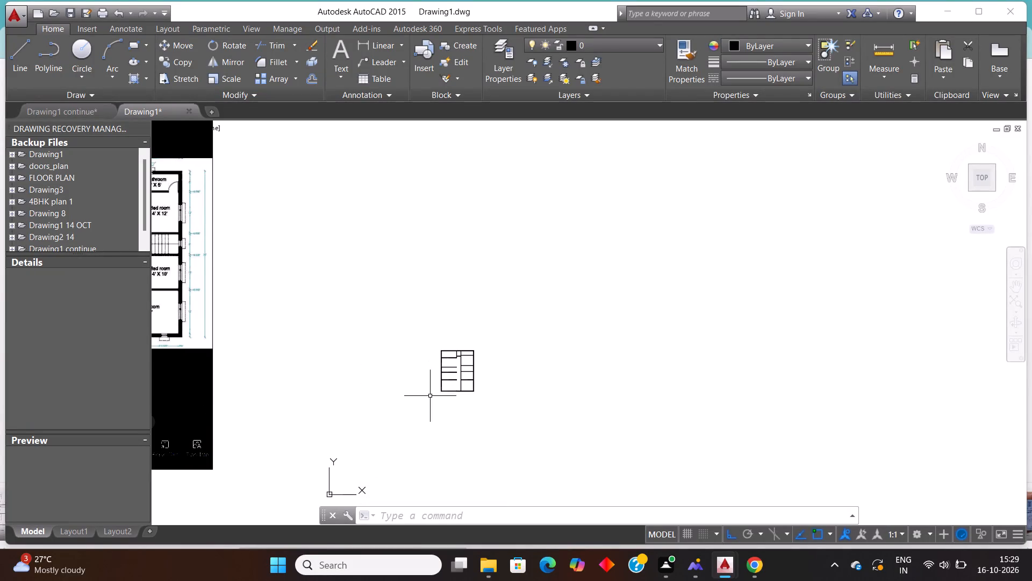
scroll(447, 422, "up", 2)
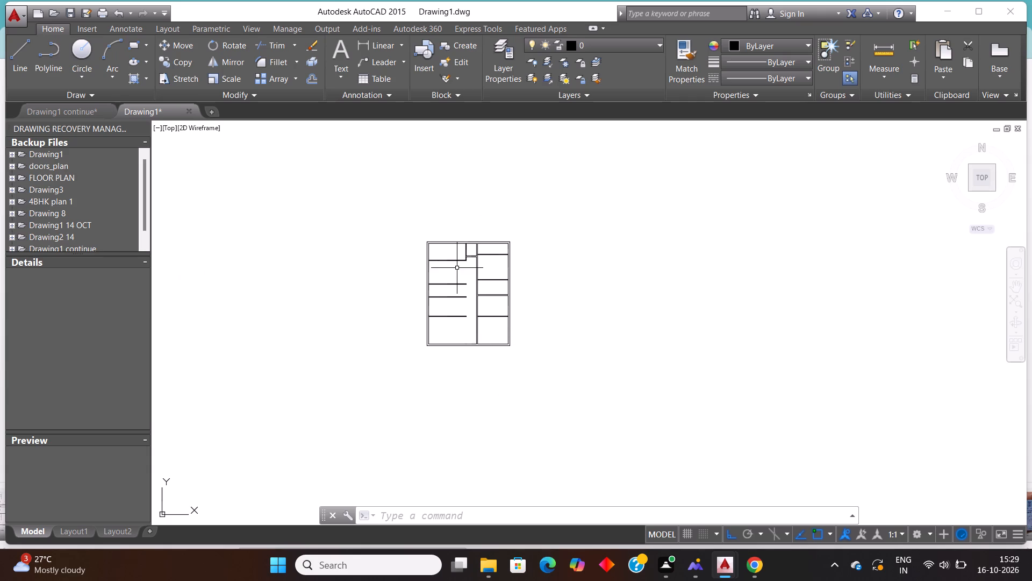
scroll(452, 268, "down", 3)
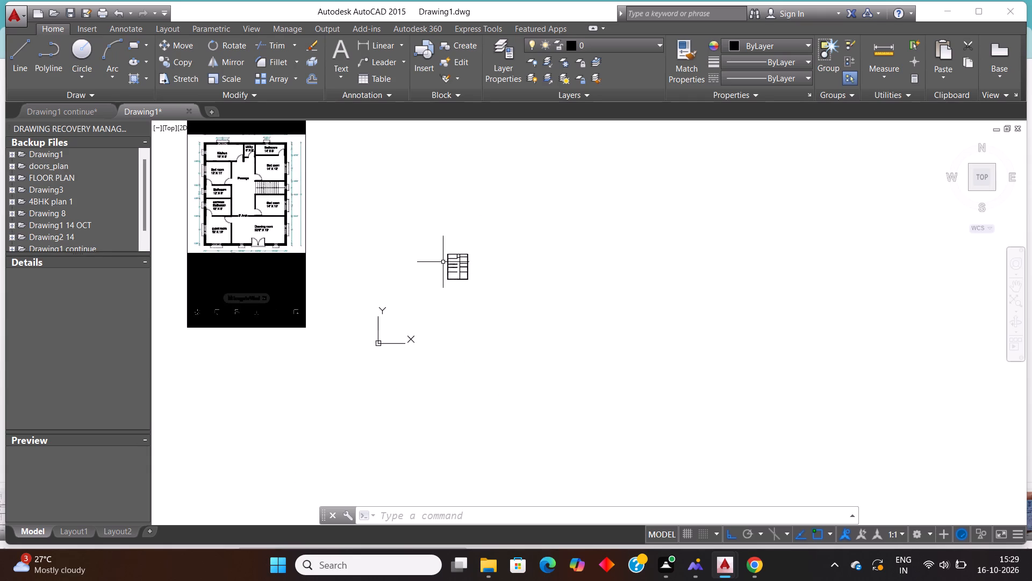
scroll(443, 262, "down", 1)
scroll(443, 202, "up", 1)
scroll(443, 202, "down", 5)
scroll(223, 138, "up", 2)
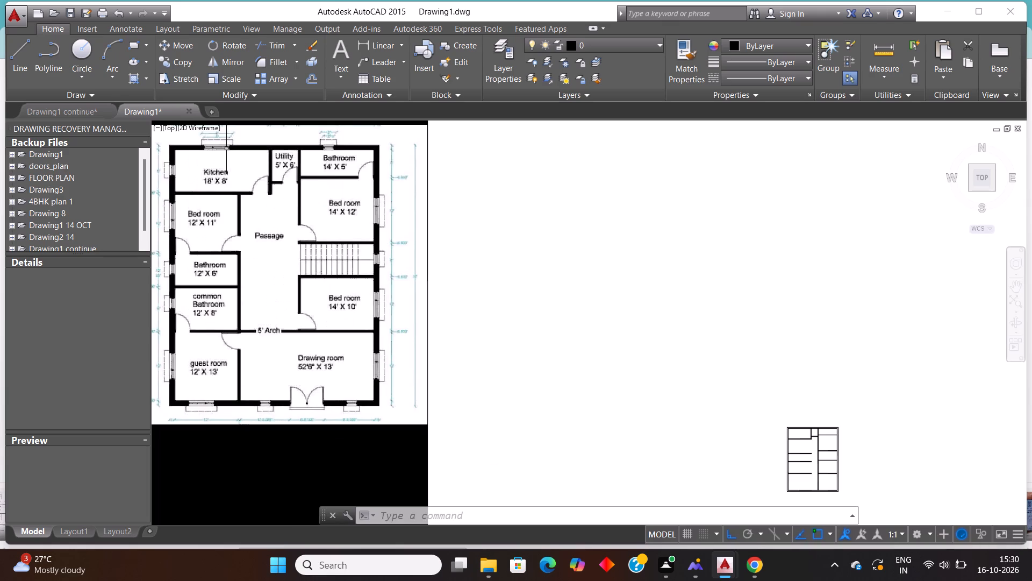
scroll(274, 183, "down", 2)
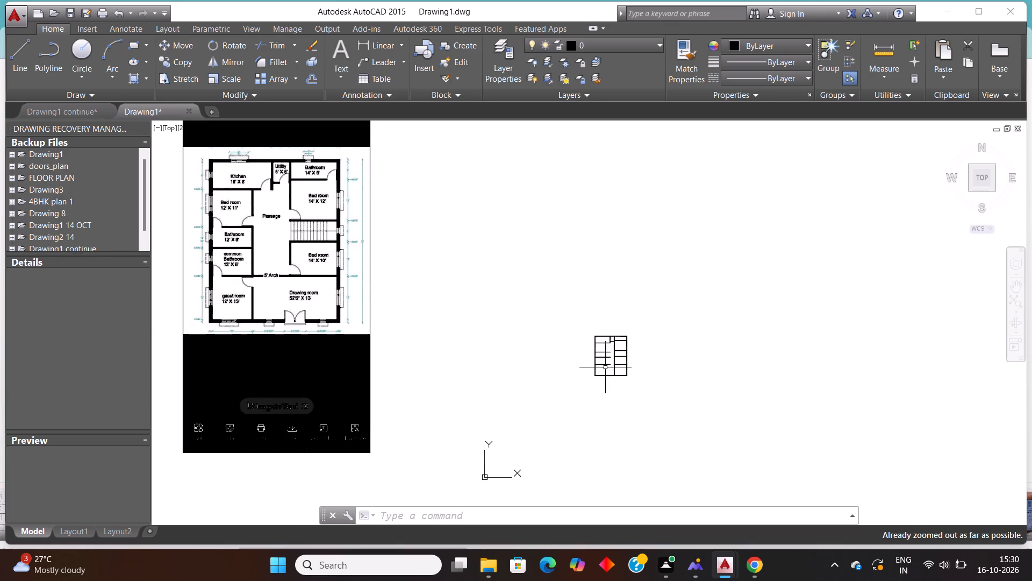
Offset the inner face of the left outer wall 12' into the plan, across the bedroom below the kitchen.
scroll(627, 369, "up", 3)
key("Escape")
key("Escape")
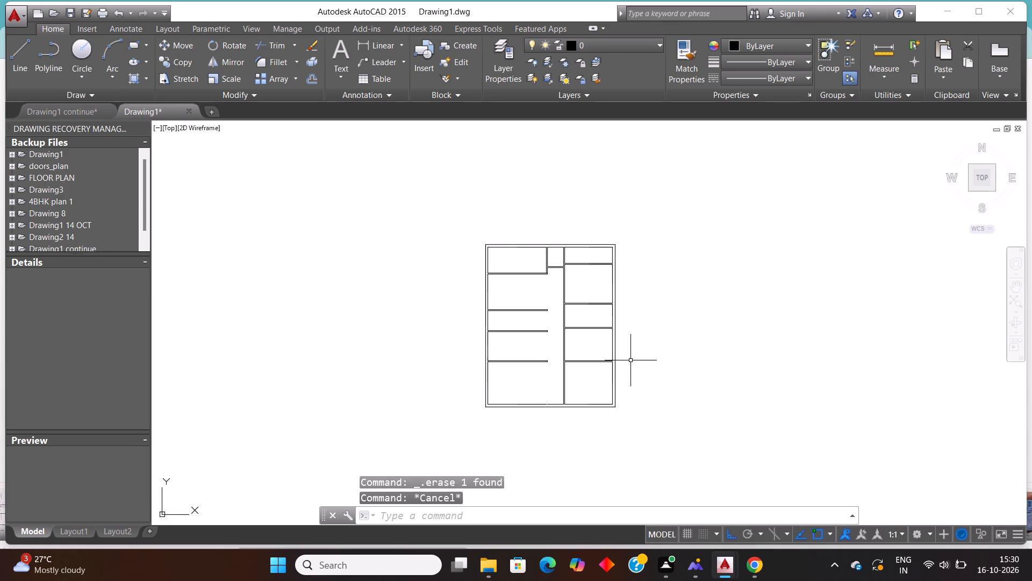
type("OFF")
key("Return")
type("12'")
key("Return")
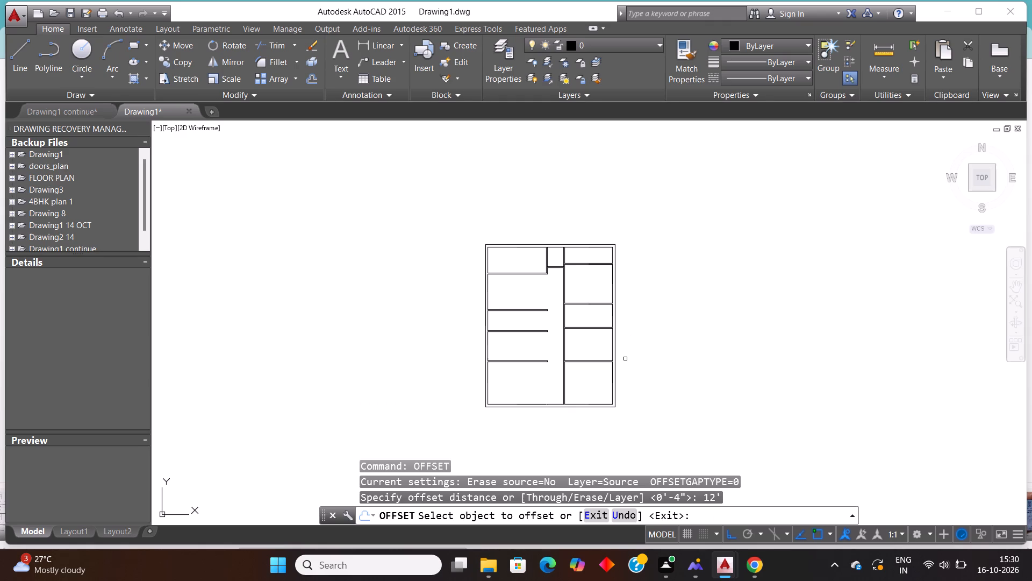
scroll(530, 304, "up", 2)
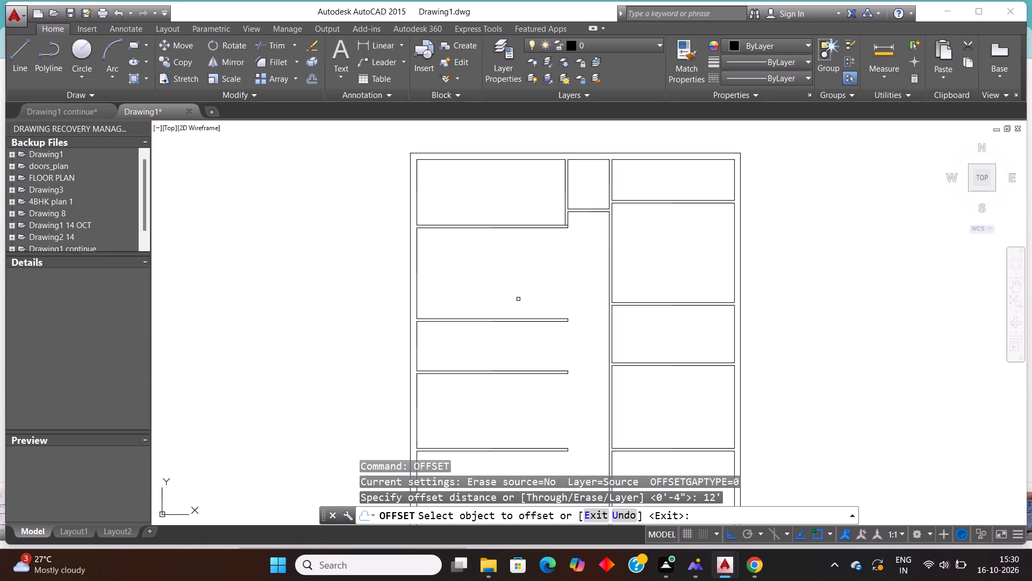
left_click(417, 297)
left_click(558, 261)
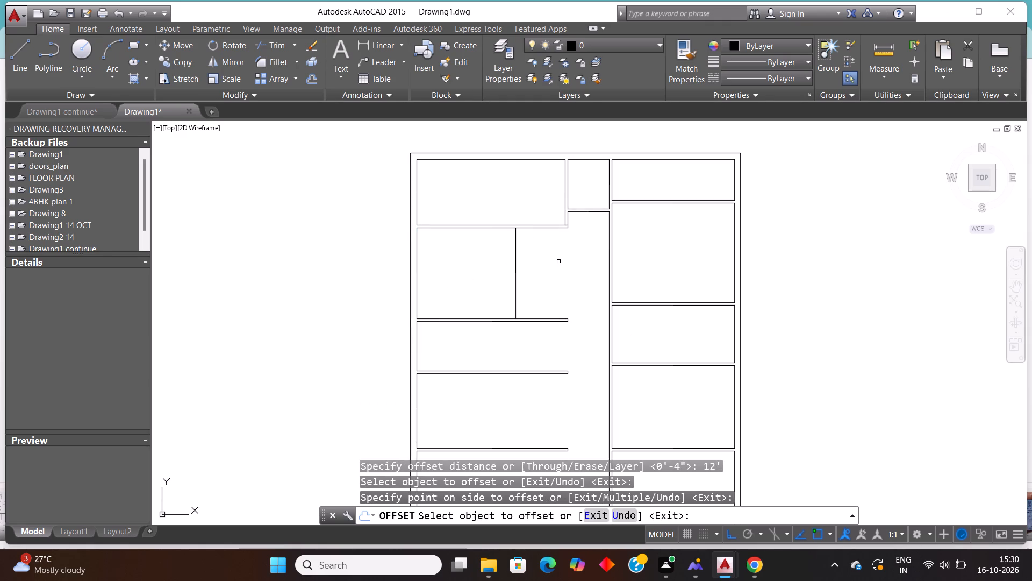
key("Escape")
key("Escape")
Offset the 12' wall line 4" toward the passage to form the bedroom's passage-side wall.
key("t")
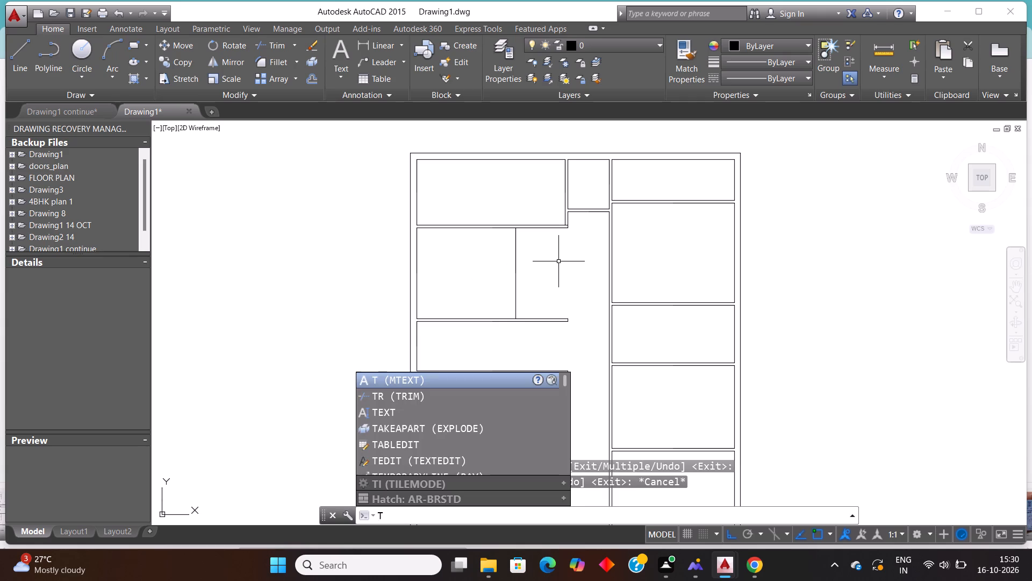
key("BackSpace")
type("OFF")
key("Return")
type("4\"")
key("Return")
left_click(517, 270)
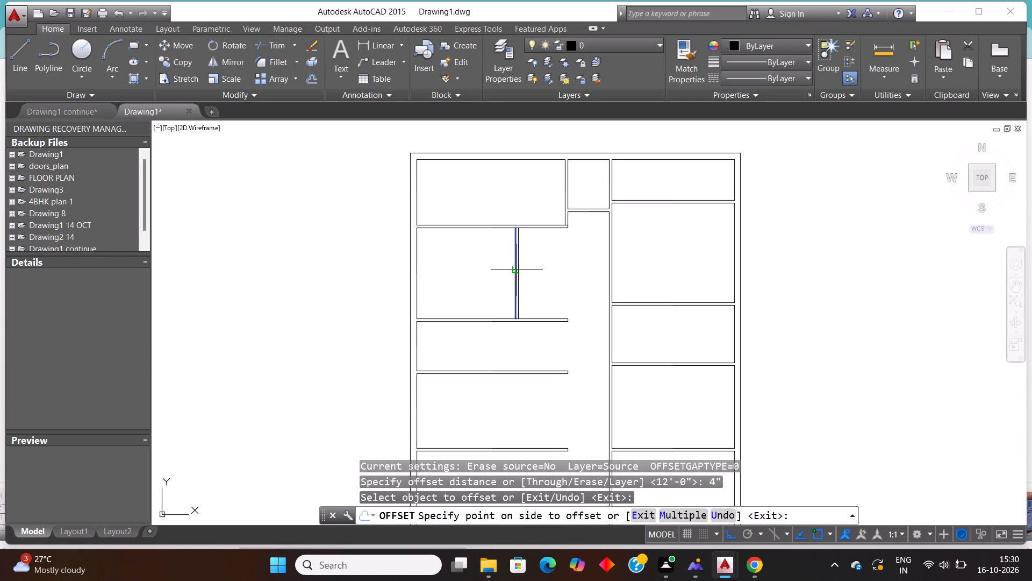
left_click(535, 259)
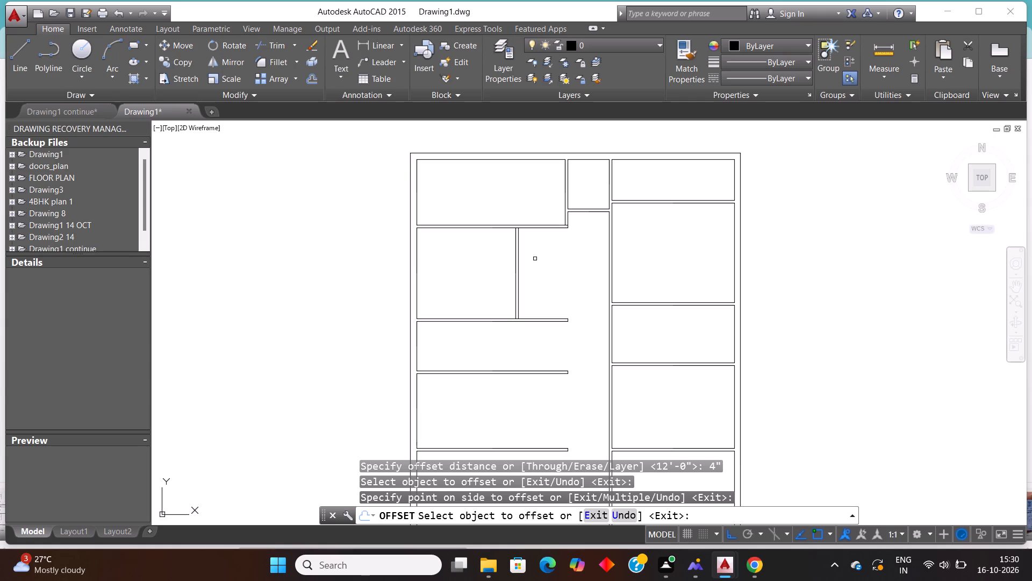
key("Escape")
key("Escape")
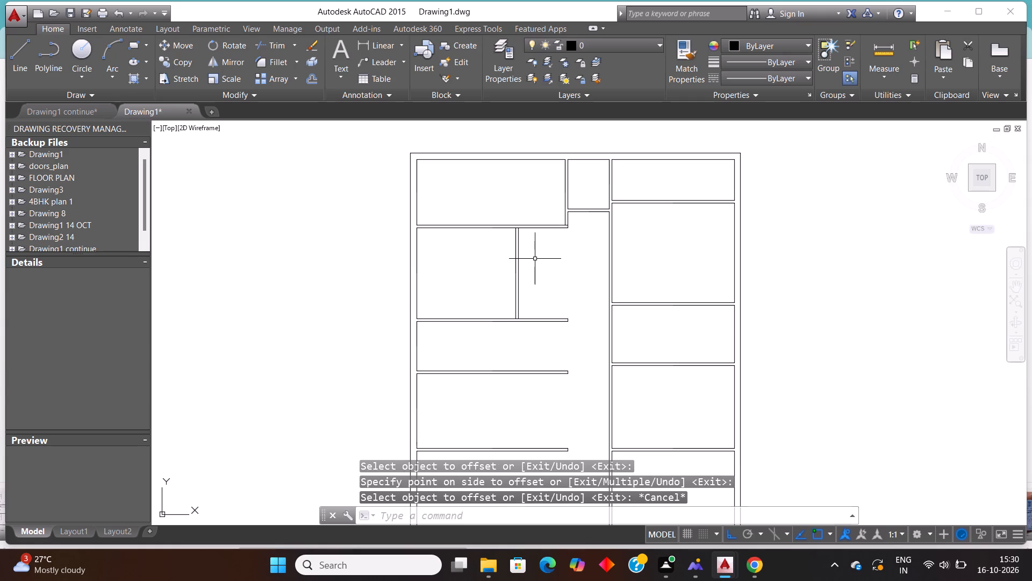
Extend the new wall's passage-side face at both ends across the partitions above and below the bedroom.
type("EX")
key("Return")
key("Return")
scroll(540, 279, "up", 1)
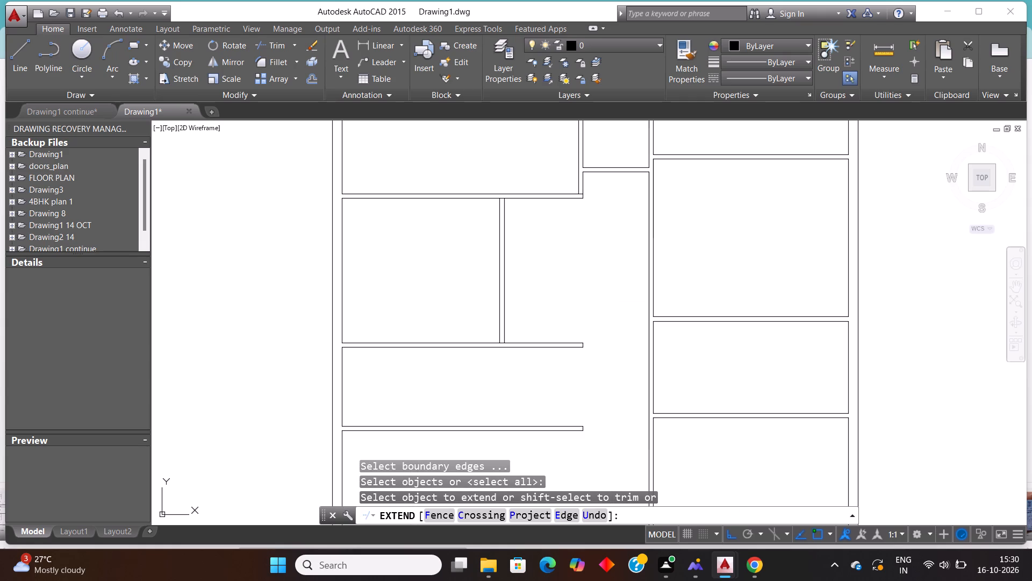
left_click(504, 335)
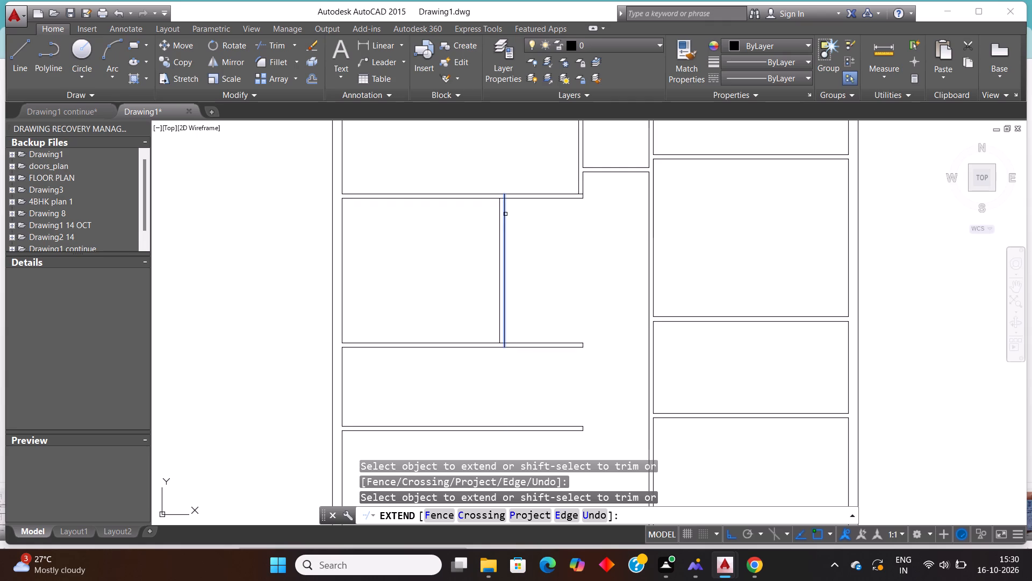
left_click(505, 214)
key("Escape")
key("Escape")
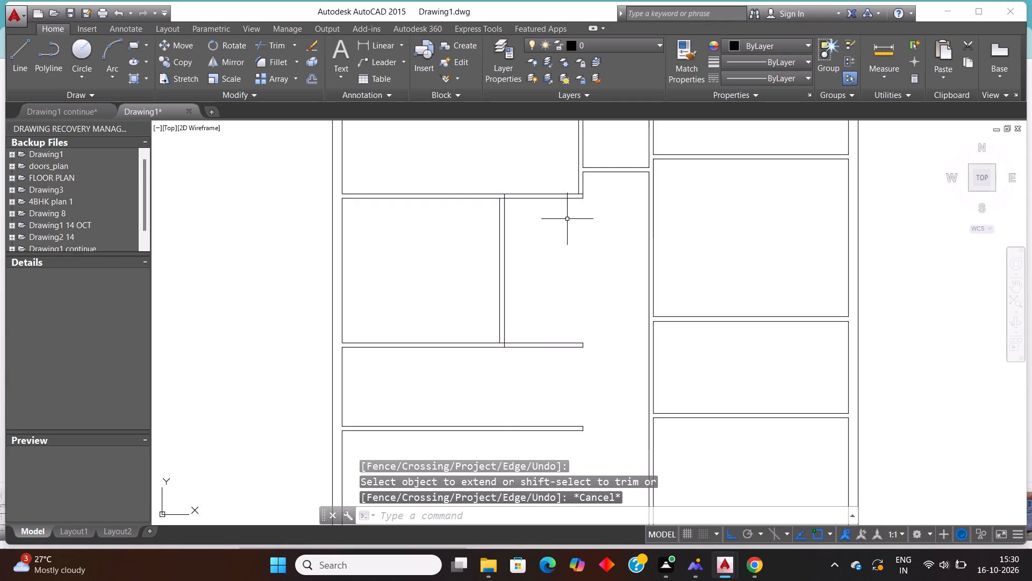
Trim the partition below the bedroom back to the new wall and clear the inner line crossing their shared corner.
type("TR")
key("Return")
key("Return")
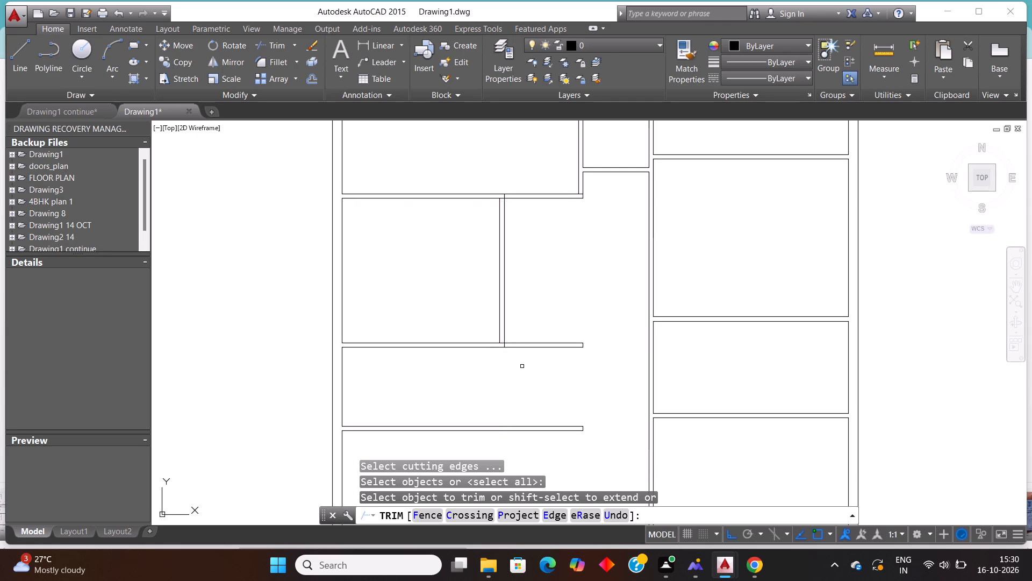
left_click(553, 364)
left_click(535, 294)
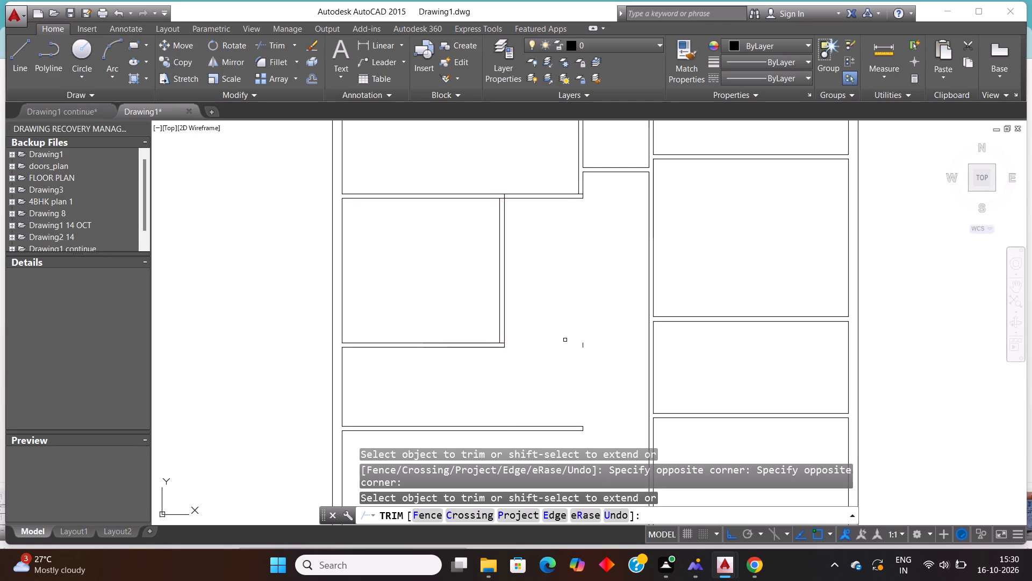
scroll(520, 350, "up", 4)
left_click(411, 321)
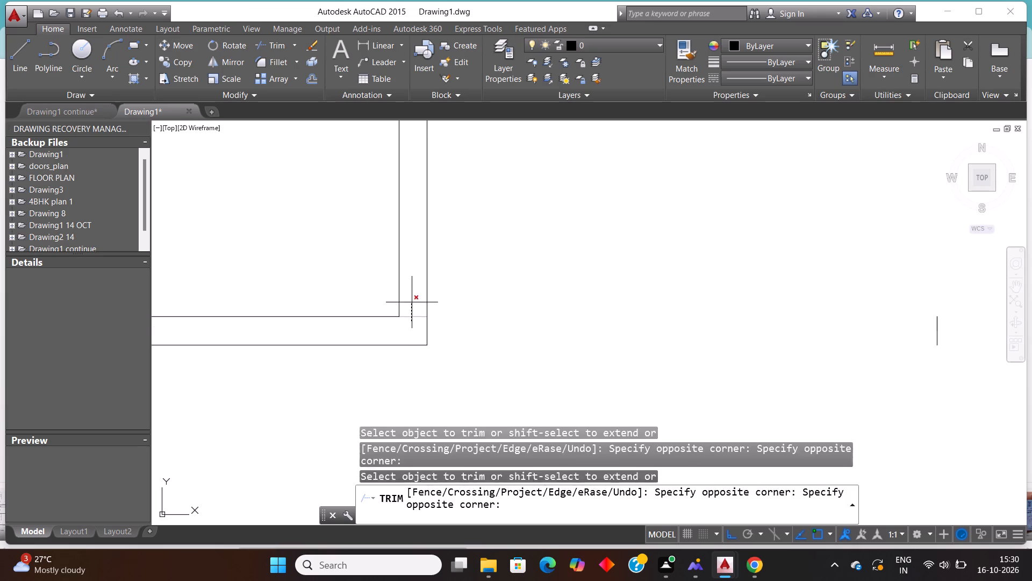
left_click(411, 293)
scroll(445, 285, "down", 3)
scroll(442, 296, "up", 6)
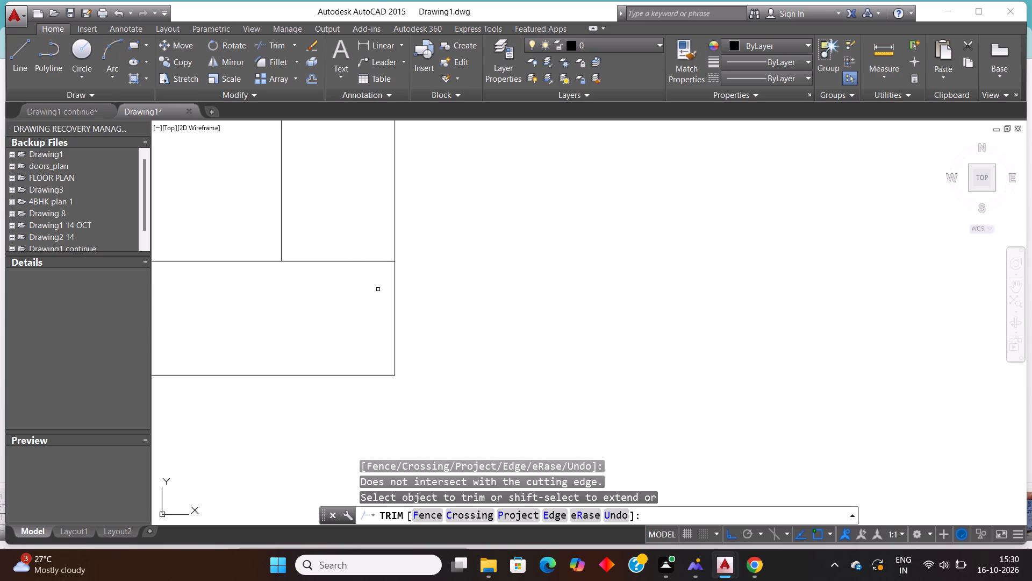
left_click(362, 286)
left_click_drag(326, 200, 332, 203)
scroll(453, 302, "down", 9)
scroll(451, 250, "up", 3)
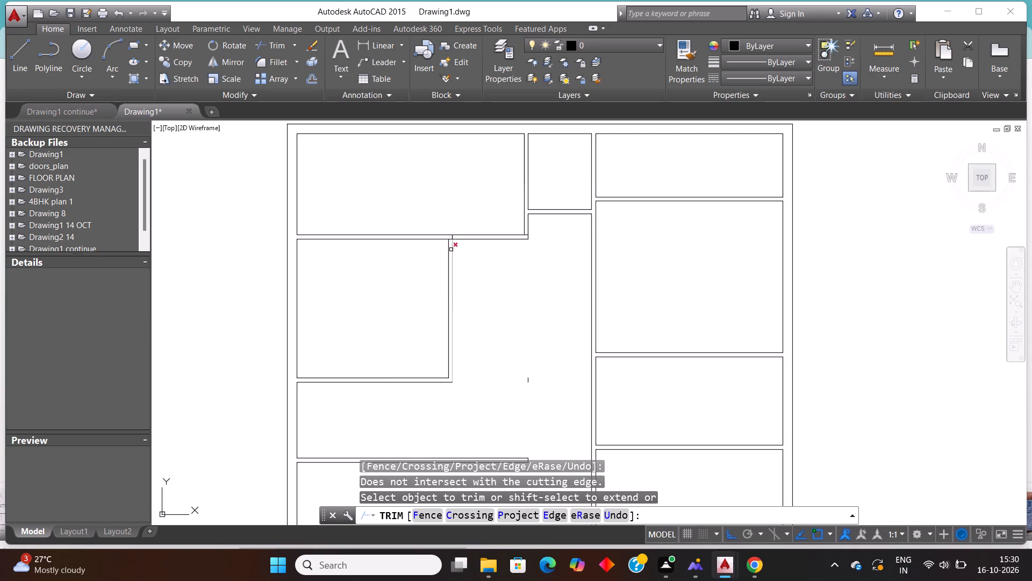
Trim the crossing lines where the bedroom's new wall meets the partition below the kitchen.
scroll(451, 250, "up", 2)
scroll(441, 196, "up", 3)
left_click(427, 282)
left_click(412, 228)
left_click(420, 211)
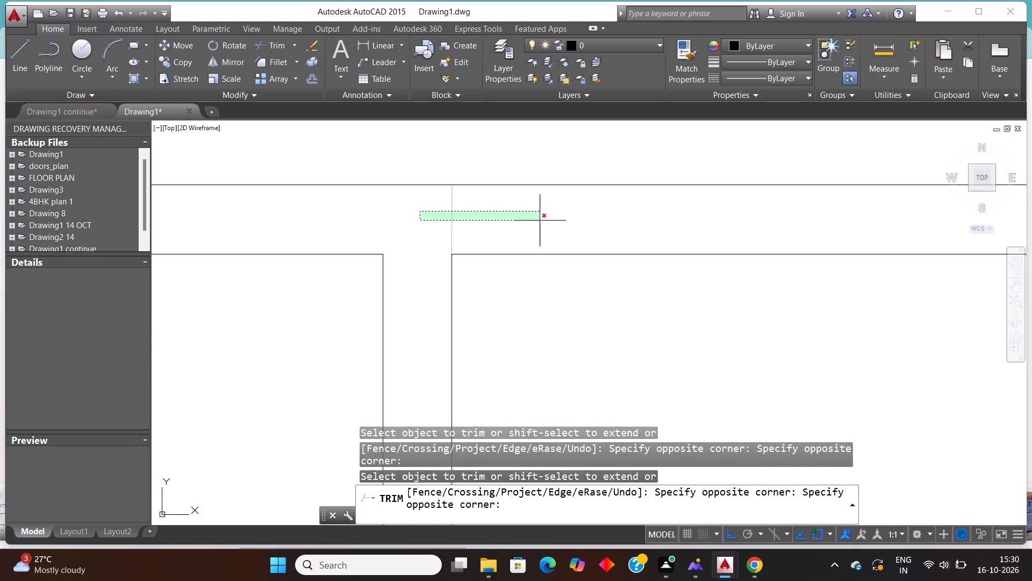
left_click(540, 221)
scroll(492, 255, "down", 6)
scroll(578, 280, "down", 1)
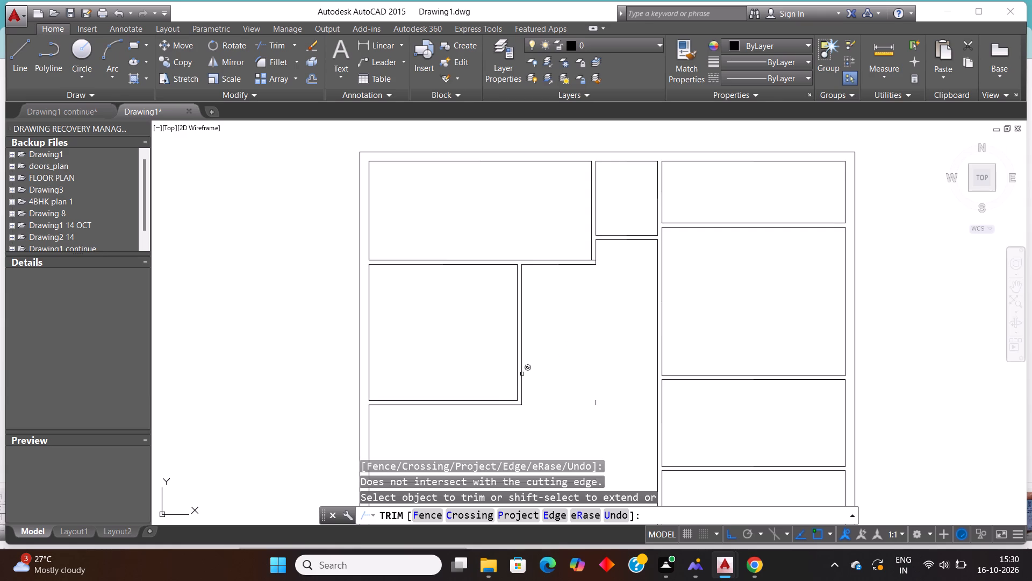
scroll(524, 364, "down", 1)
scroll(547, 372, "up", 2)
scroll(547, 372, "down", 2)
scroll(597, 414, "up", 3)
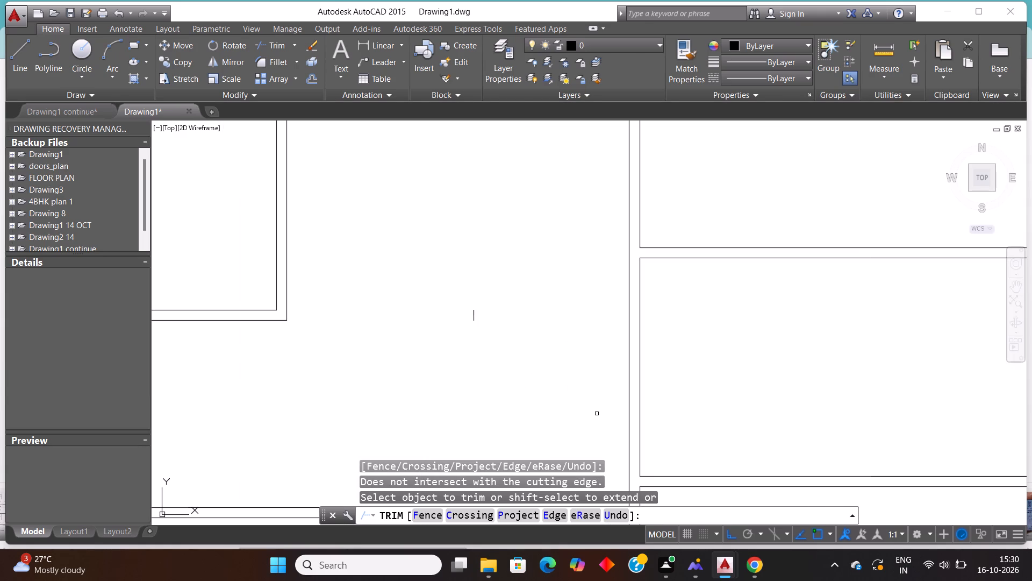
key("Escape")
key("Escape")
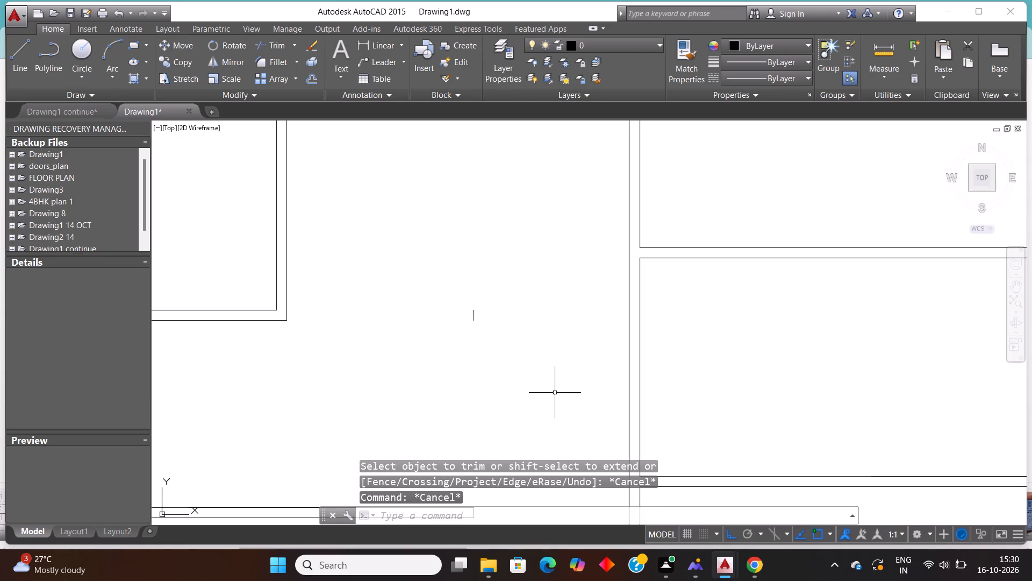
Erase the isolated vertical stub left in the passage from the trimmed partition's former end.
left_click(474, 340)
left_click(418, 243)
key("Delete")
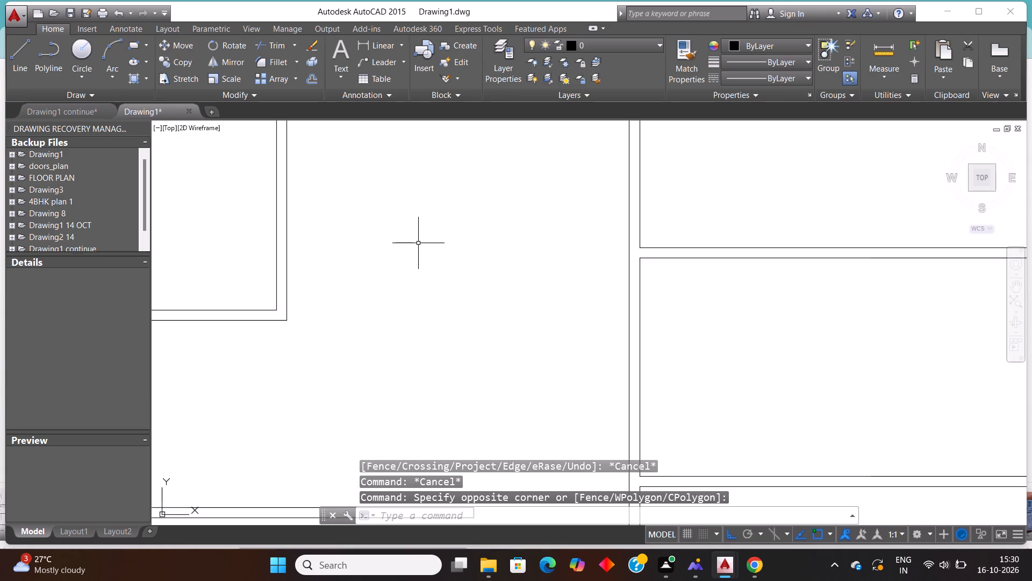
key("Delete")
Examine the dimensions of the bathroom below the bedroom in the reference plan.
scroll(418, 243, "up", 1)
scroll(435, 243, "down", 6)
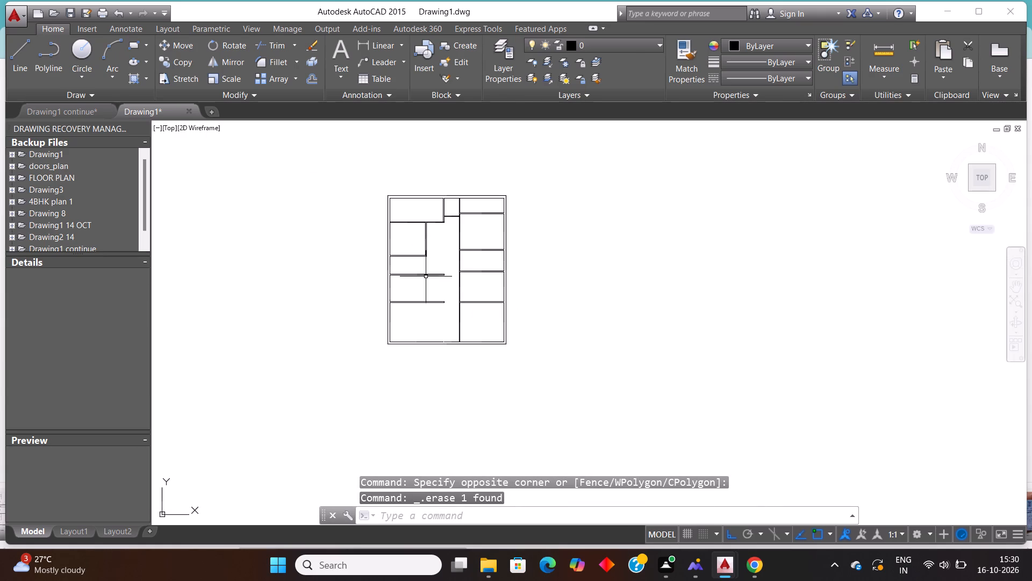
scroll(450, 261, "down", 4)
scroll(254, 207, "up", 1)
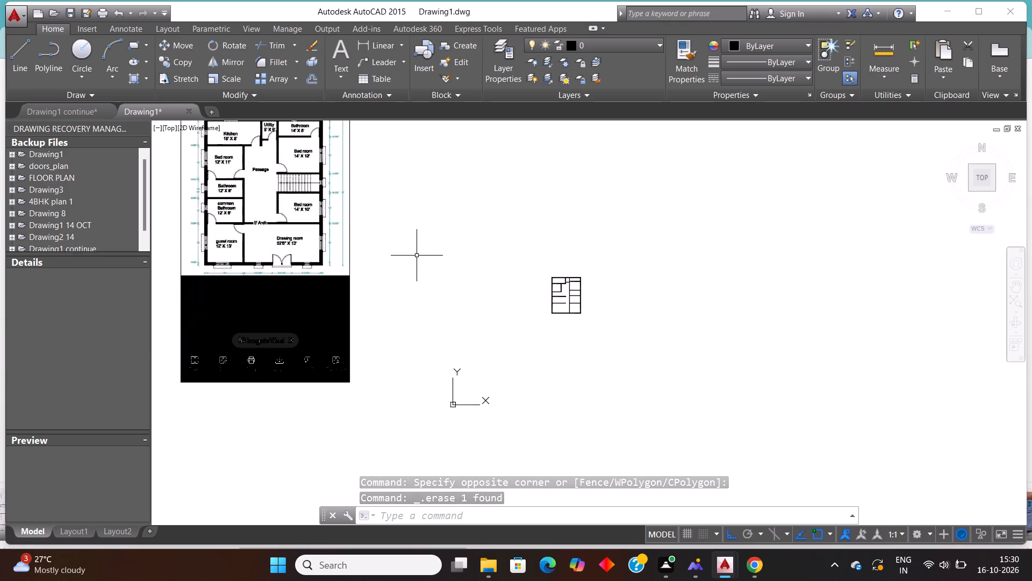
scroll(206, 187, "up", 1)
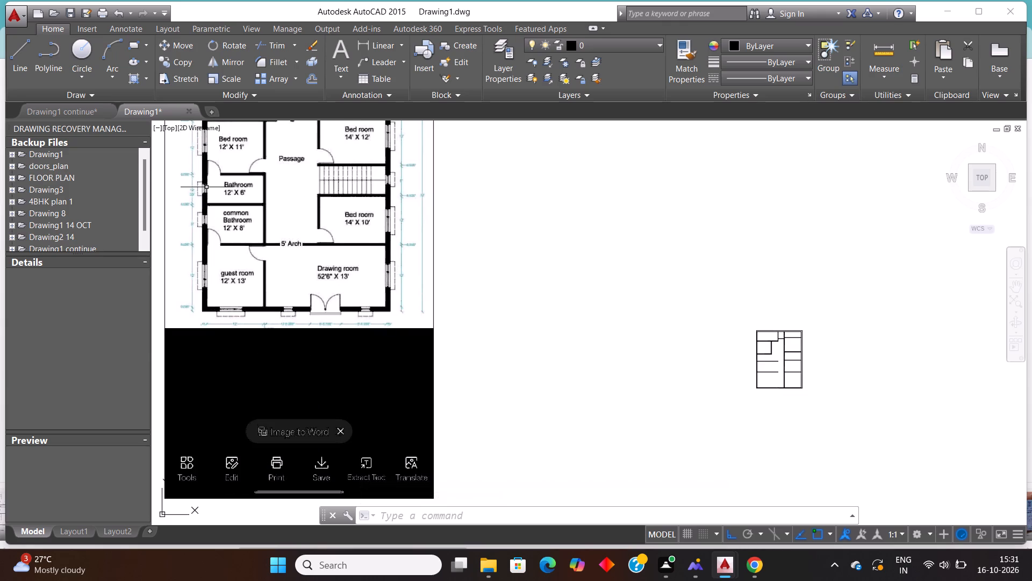
scroll(206, 187, "down", 2)
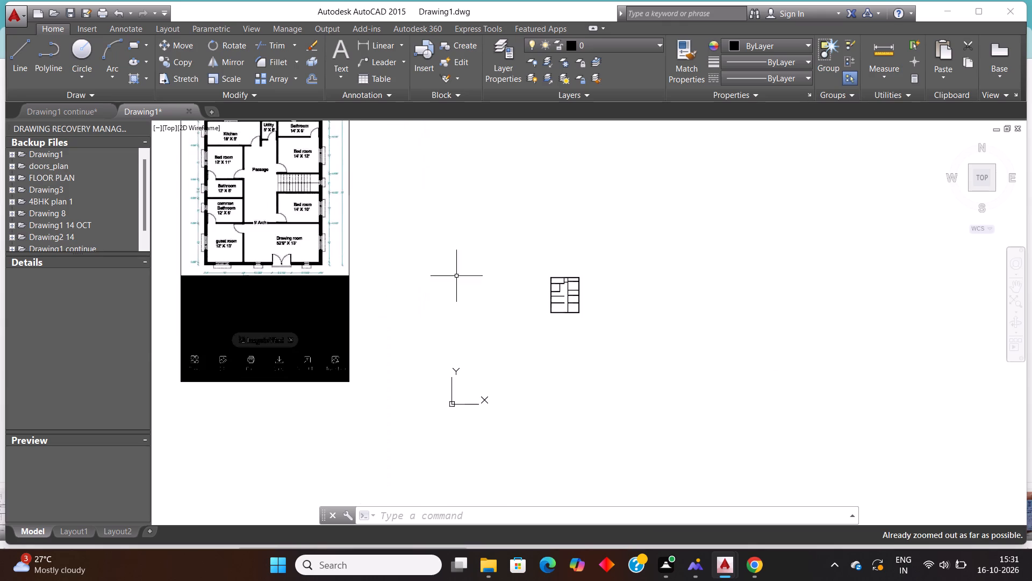
scroll(560, 302, "up", 5)
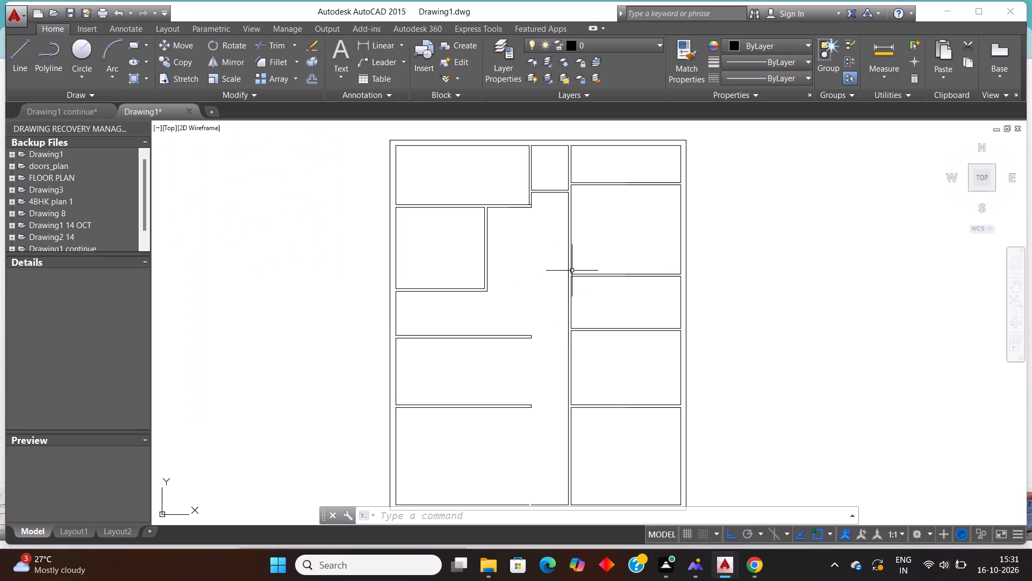
Offset the inner face of the left outer wall 6' into the bathroom below the bedroom.
key("Escape")
key("Escape")
type("OFF")
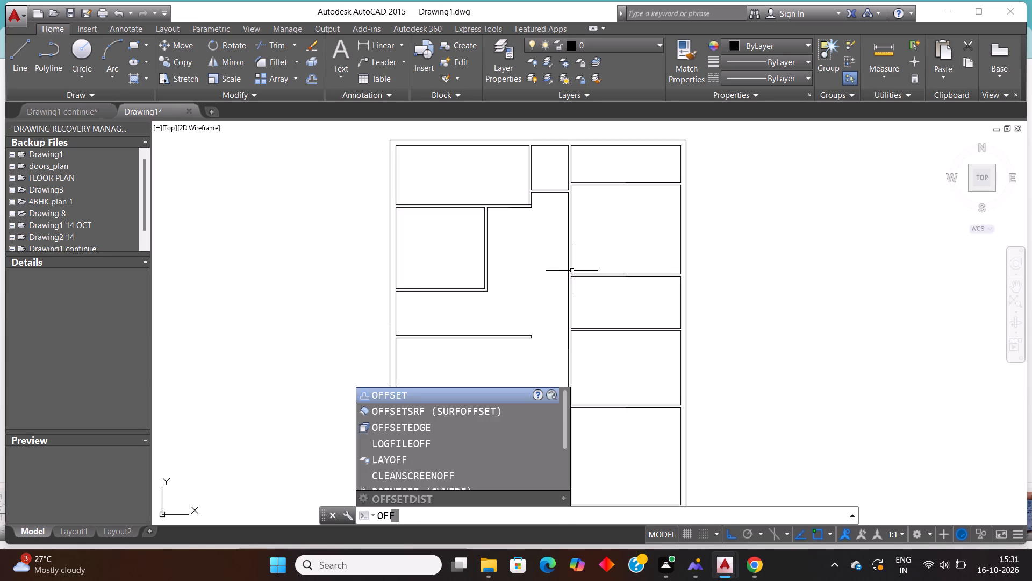
key("Return")
type("6'")
key("Return")
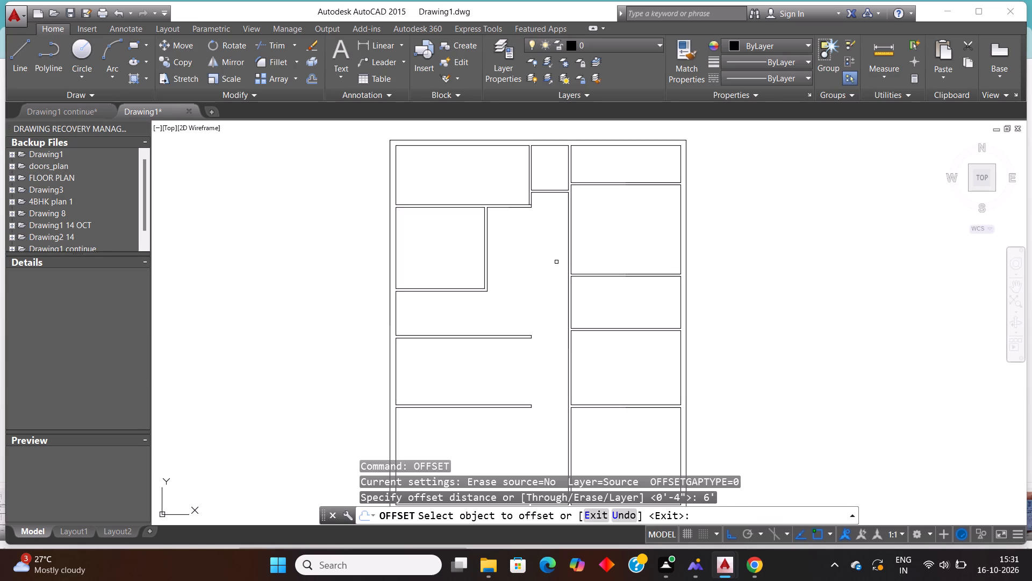
left_click(395, 317)
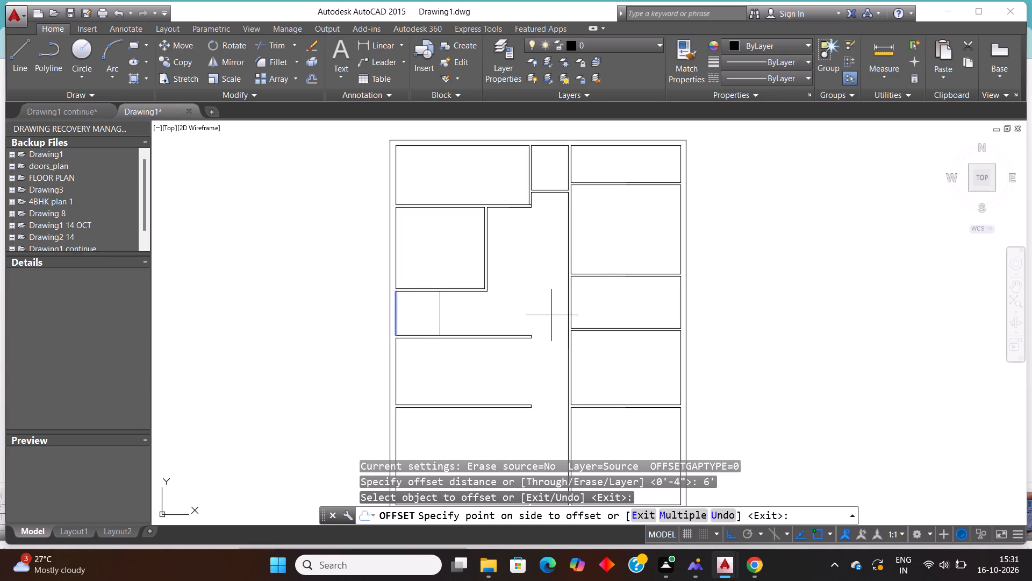
left_click(508, 299)
key("Escape")
key("Escape")
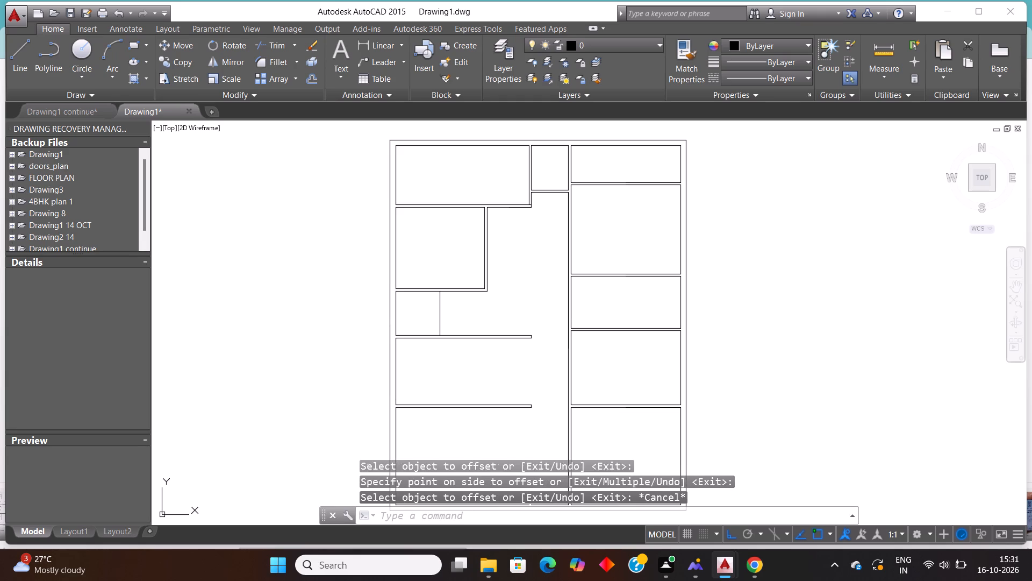
Offset the bathroom's new vertical line 4" toward the passage to give the wall its thickness.
type("OFF")
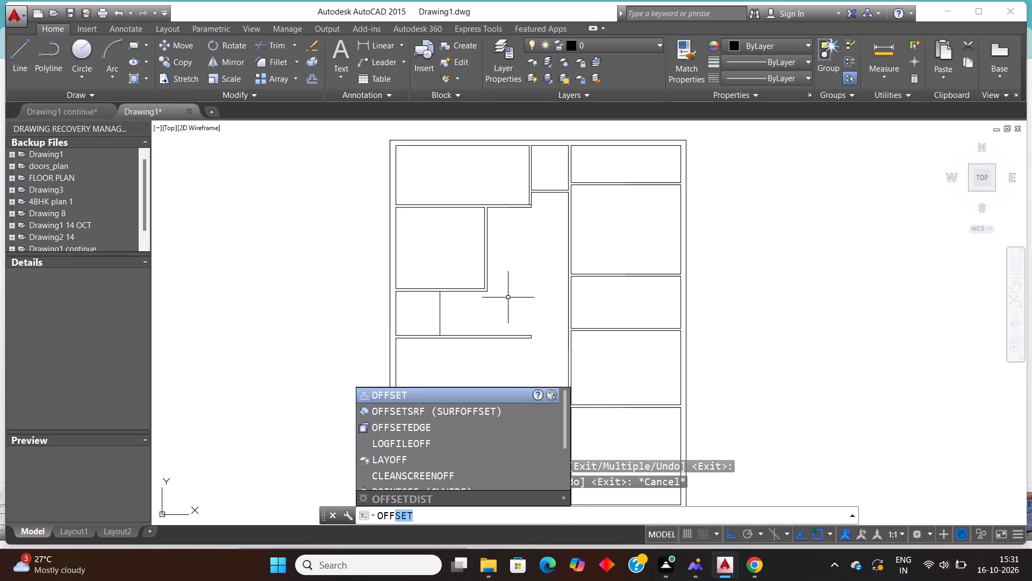
key("Return")
type("5\"")
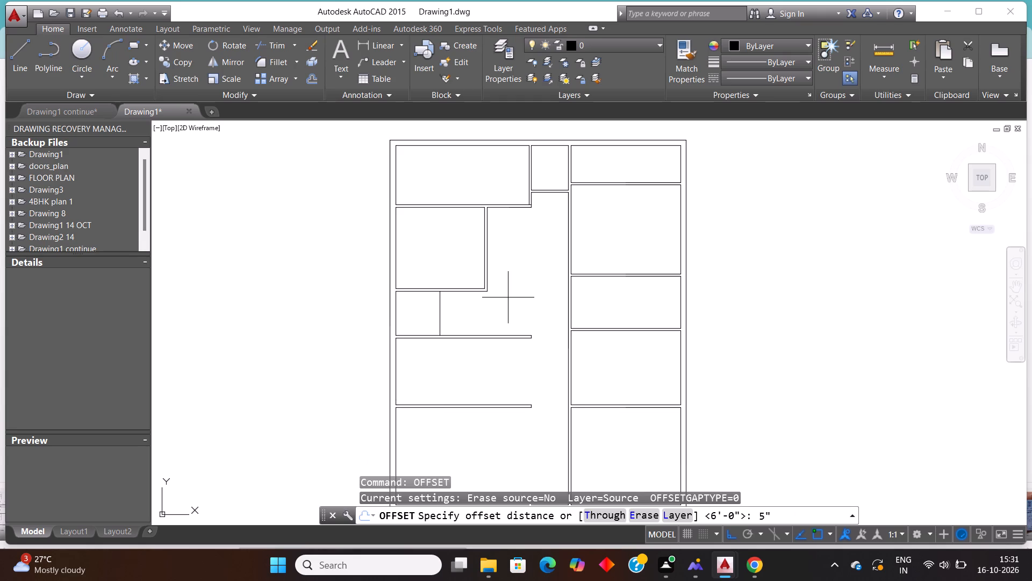
key("BackSpace")
key("BackSpace")
type("4\"")
key("Return")
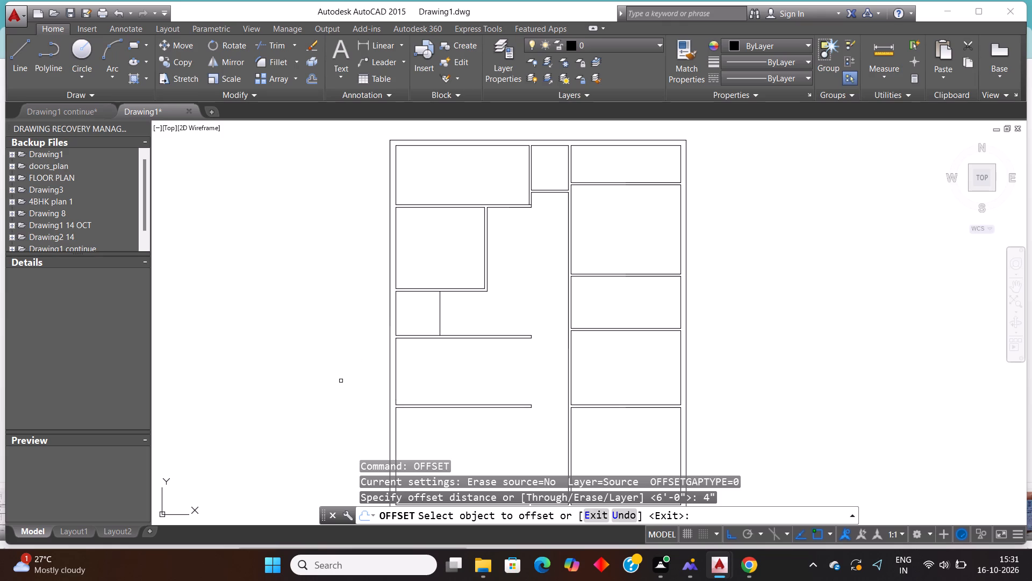
scroll(446, 316, "up", 2)
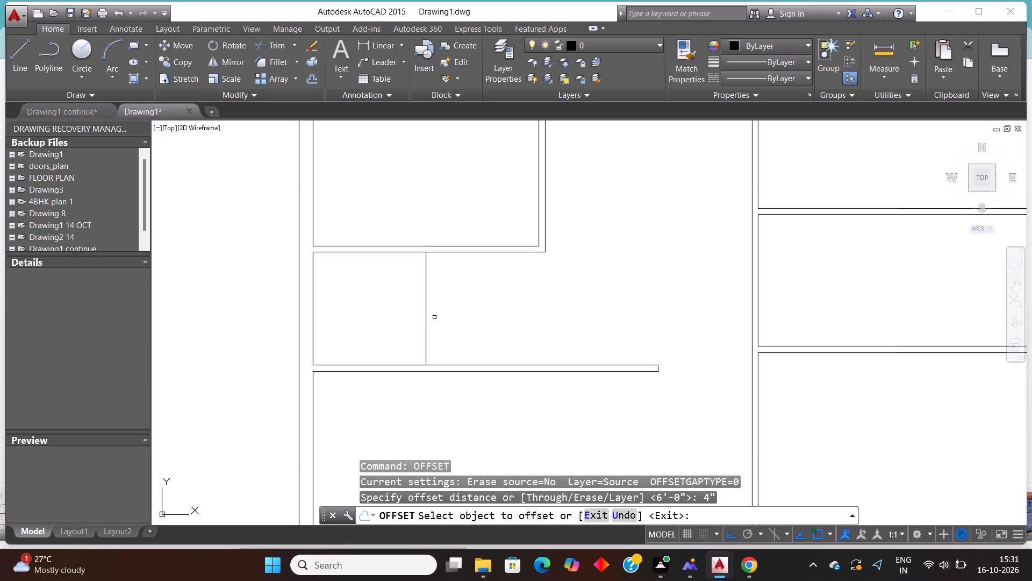
left_click(426, 322)
left_click(493, 315)
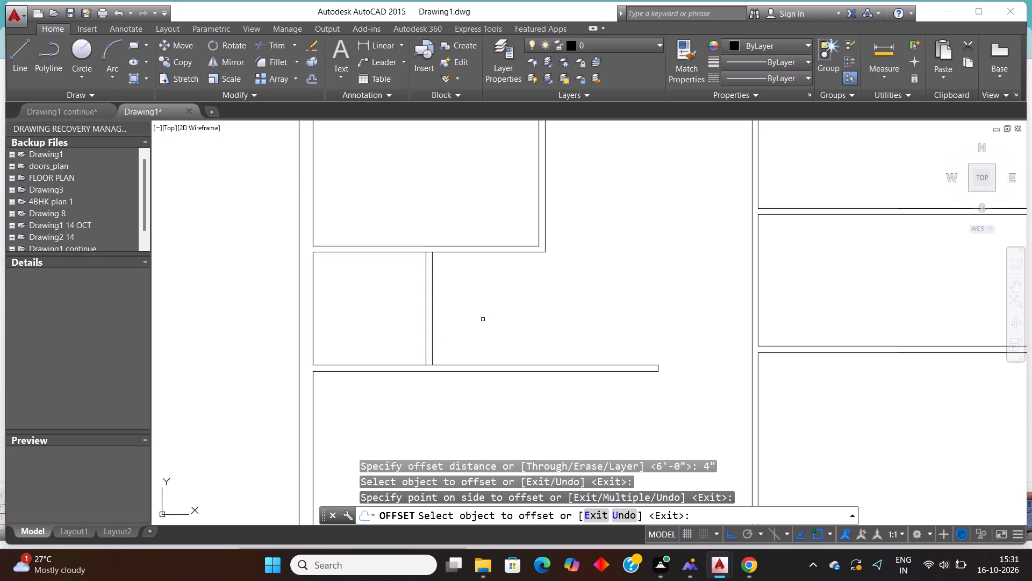
key("Escape")
key("Escape")
key("Escape")
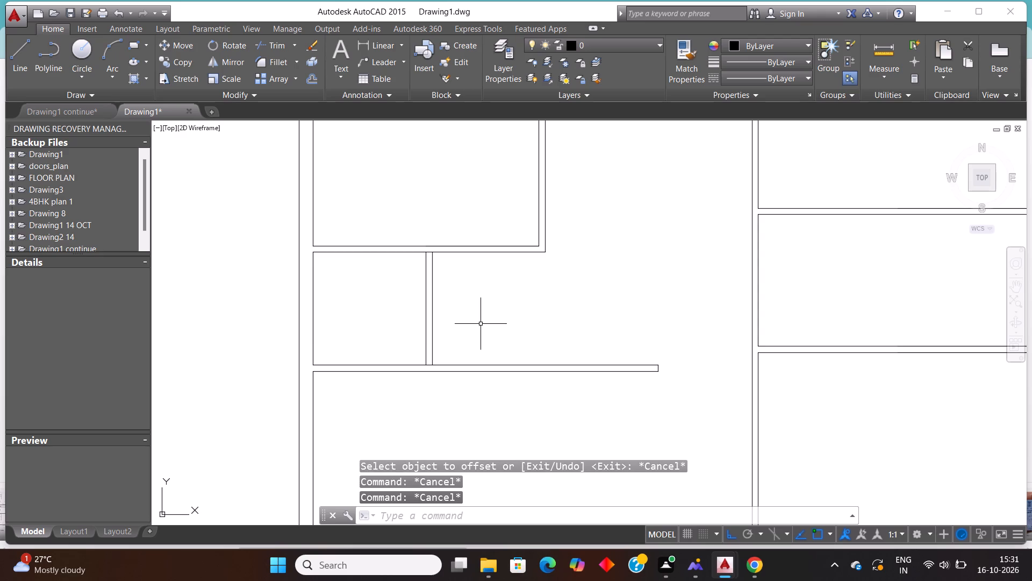
Extend the passage-side face of the bathroom's new wall at both ends across the partitions above and below.
type("EX")
key("Return")
key("Return")
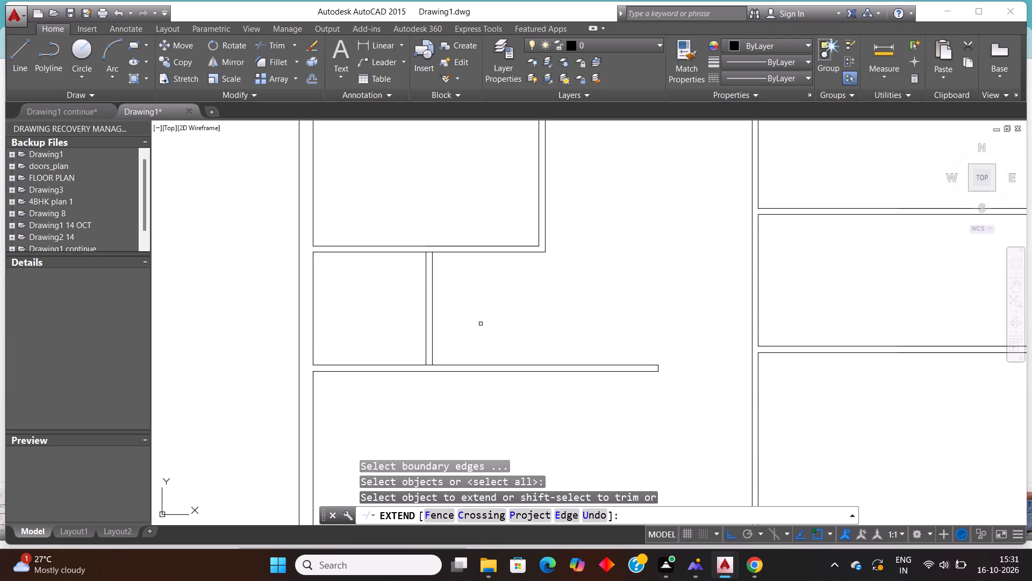
left_click(432, 287)
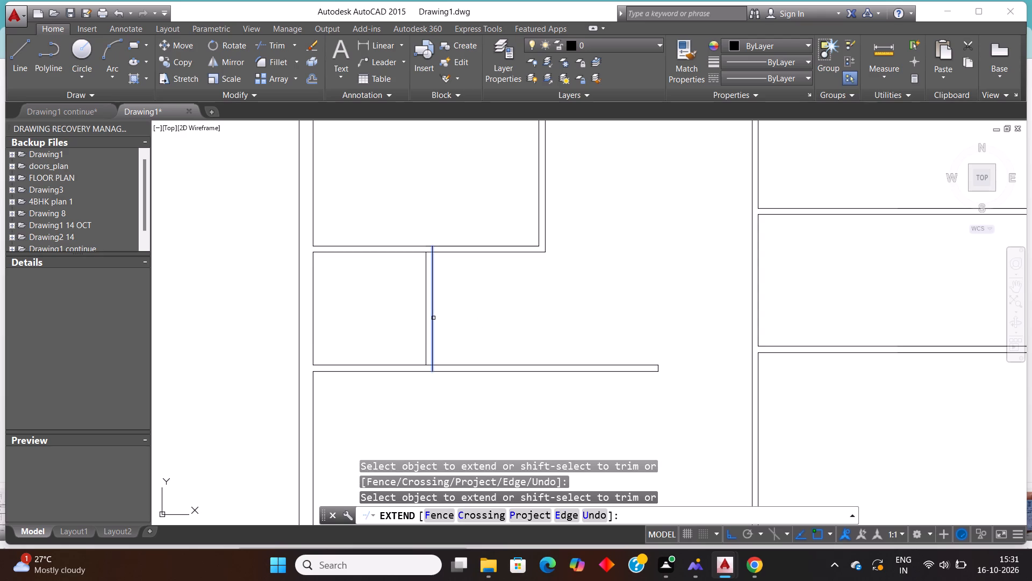
left_click(433, 320)
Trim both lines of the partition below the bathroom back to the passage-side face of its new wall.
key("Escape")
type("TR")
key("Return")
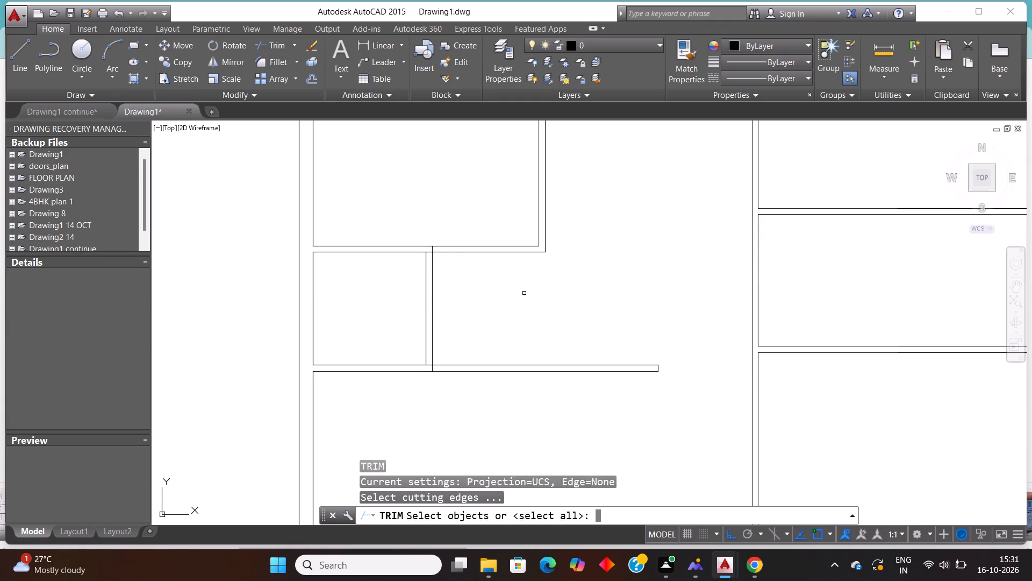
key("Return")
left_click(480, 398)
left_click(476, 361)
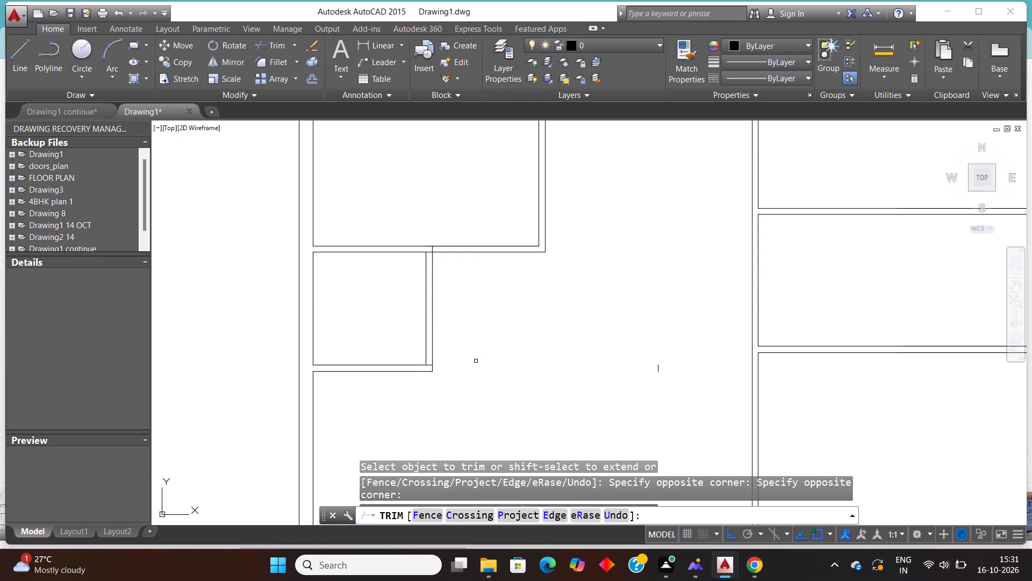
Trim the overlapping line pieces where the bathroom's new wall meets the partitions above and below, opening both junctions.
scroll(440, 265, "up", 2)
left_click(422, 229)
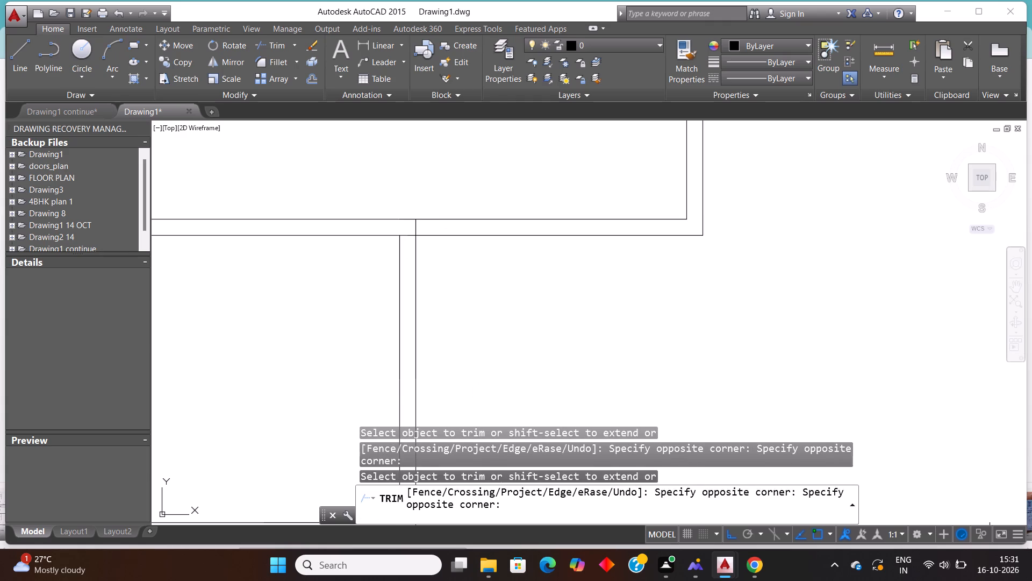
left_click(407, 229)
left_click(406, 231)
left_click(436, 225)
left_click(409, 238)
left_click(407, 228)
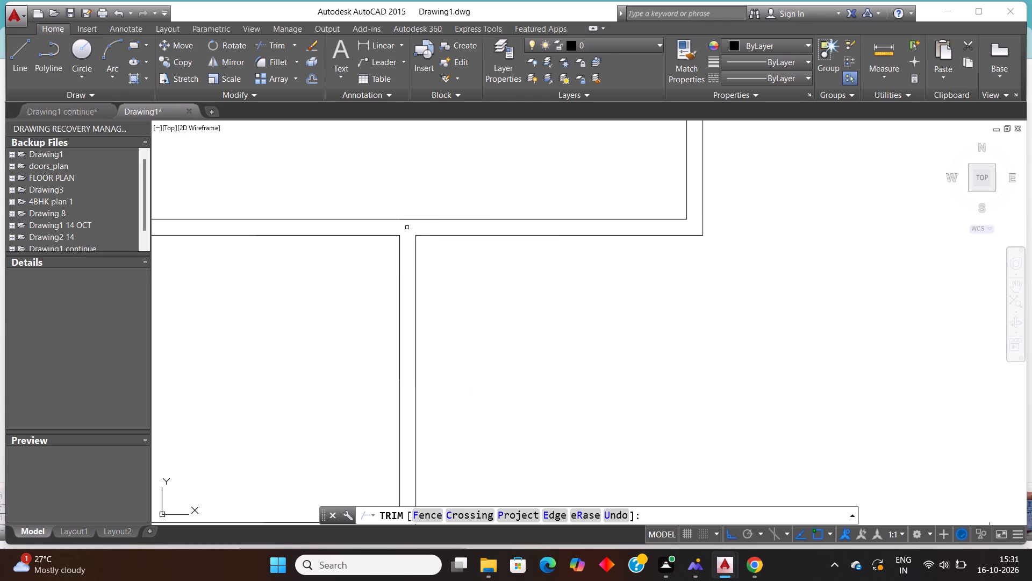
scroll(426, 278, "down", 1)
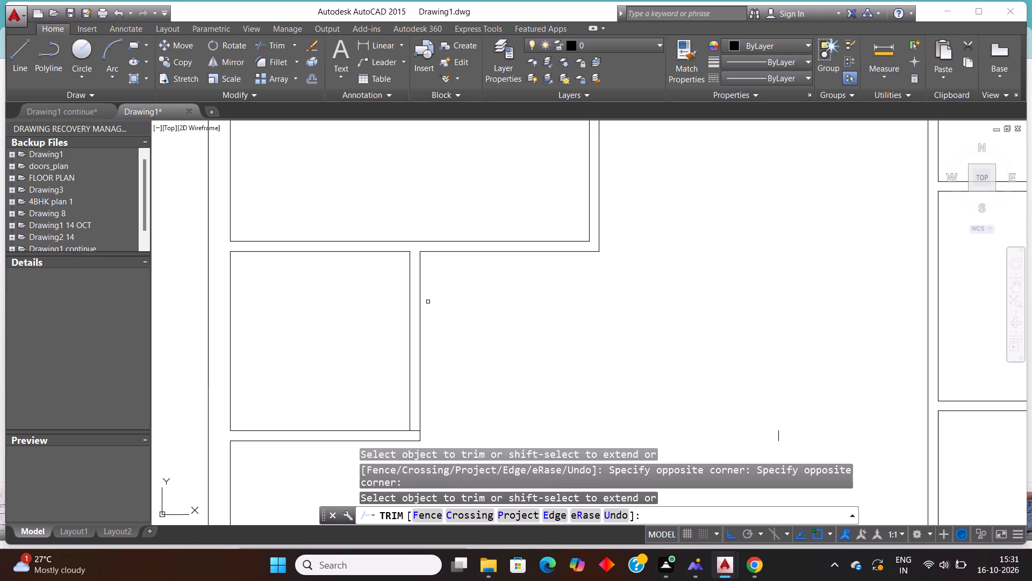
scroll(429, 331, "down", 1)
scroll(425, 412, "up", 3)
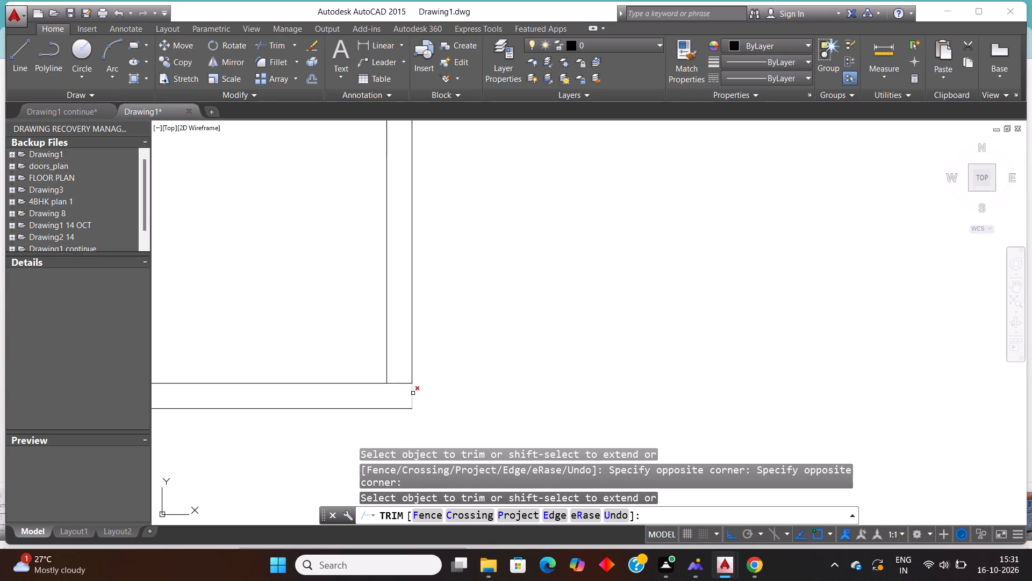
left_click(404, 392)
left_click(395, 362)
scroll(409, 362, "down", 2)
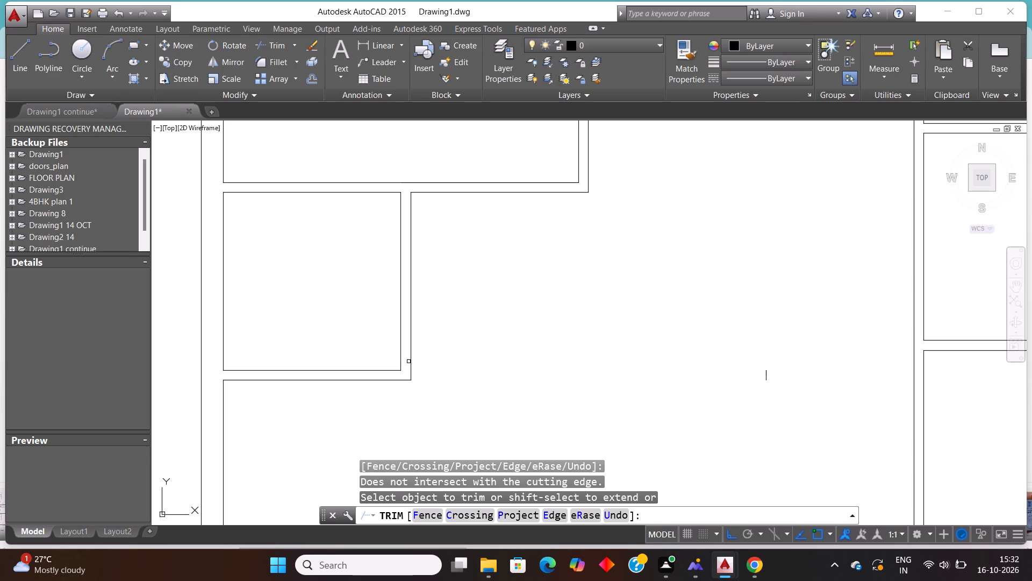
Examine the left-side rooms and passage in the reference plan against the redrawn walls.
scroll(407, 370, "down", 1)
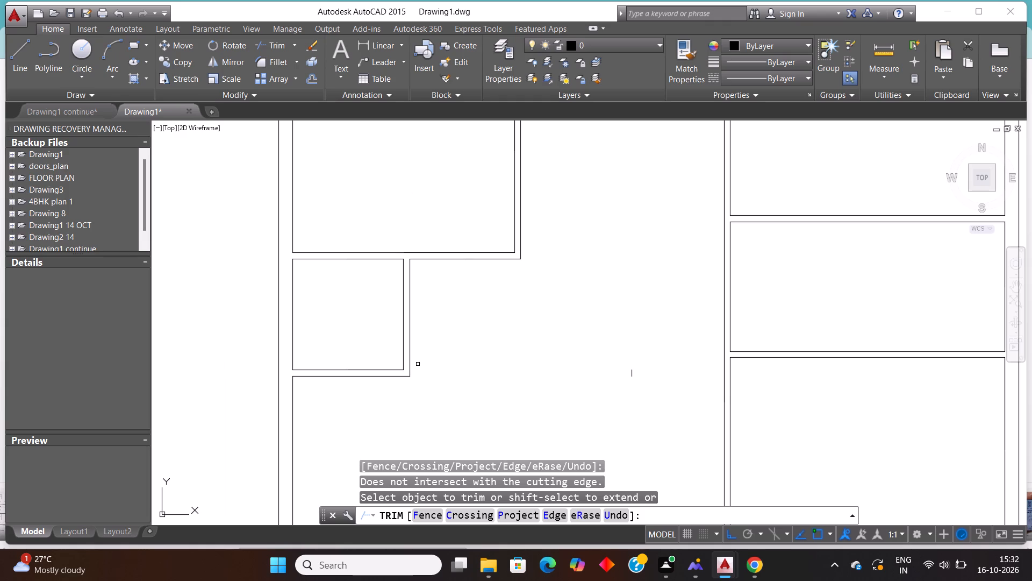
scroll(420, 324, "down", 1)
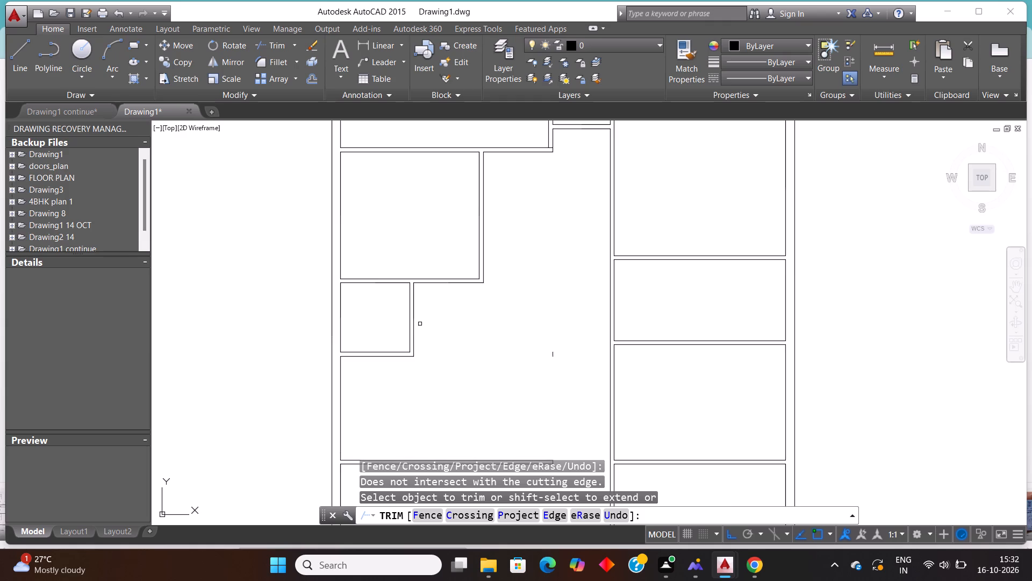
scroll(420, 324, "down", 7)
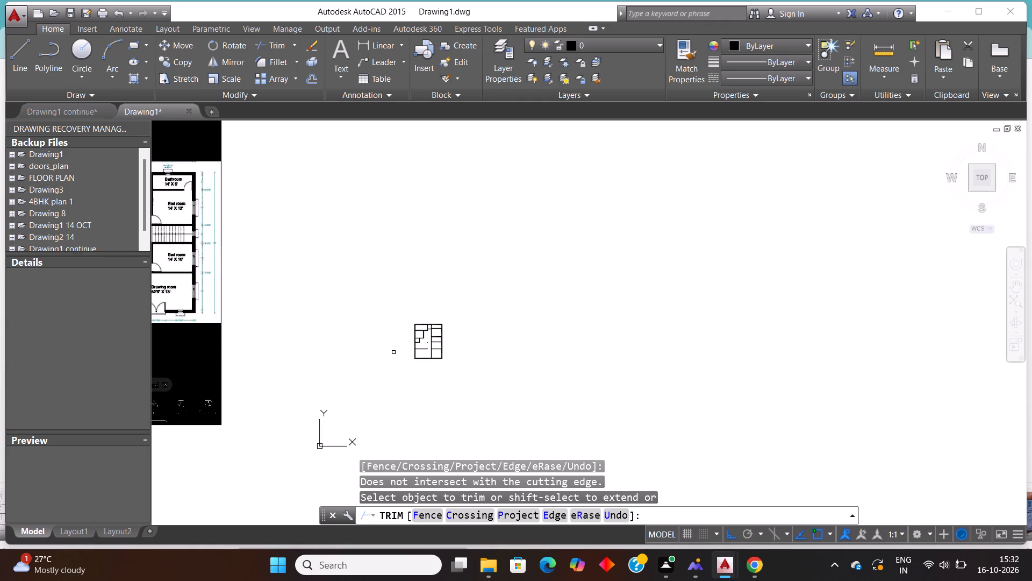
key("Escape")
scroll(522, 371, "down", 2)
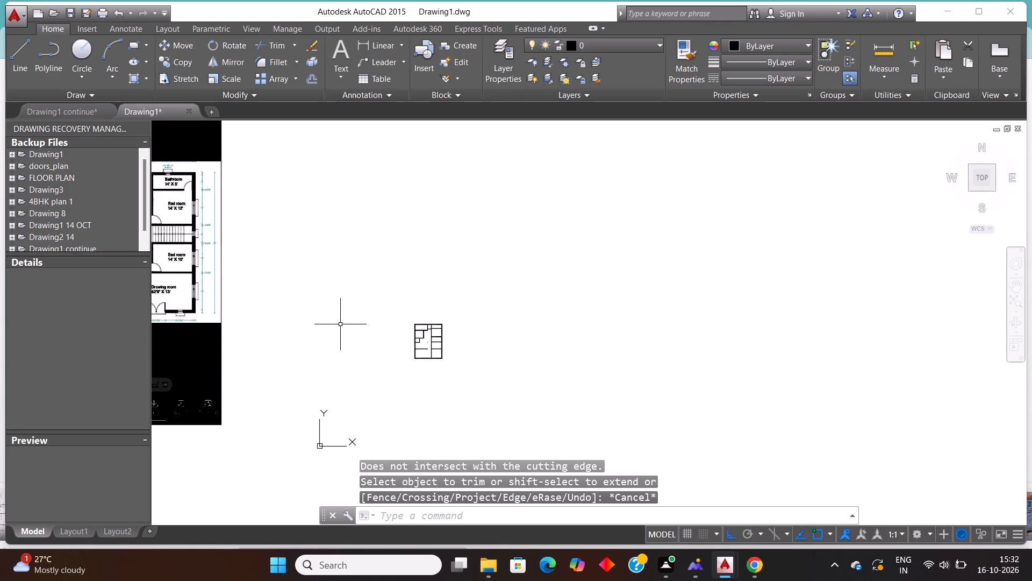
scroll(329, 310, "down", 3)
scroll(193, 313, "down", 1)
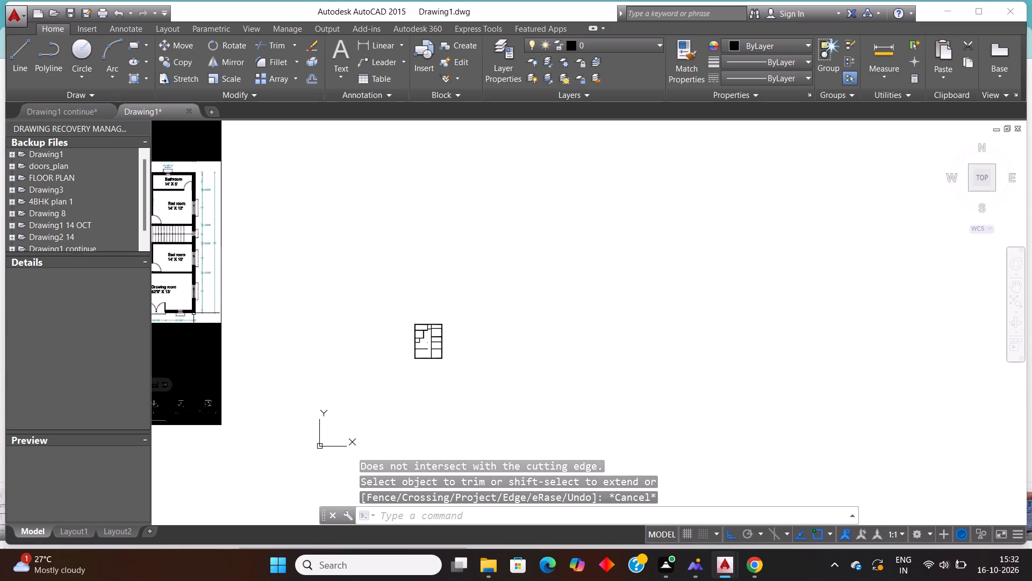
scroll(193, 313, "down", 2)
scroll(415, 353, "up", 2)
scroll(442, 356, "down", 7)
scroll(173, 267, "up", 2)
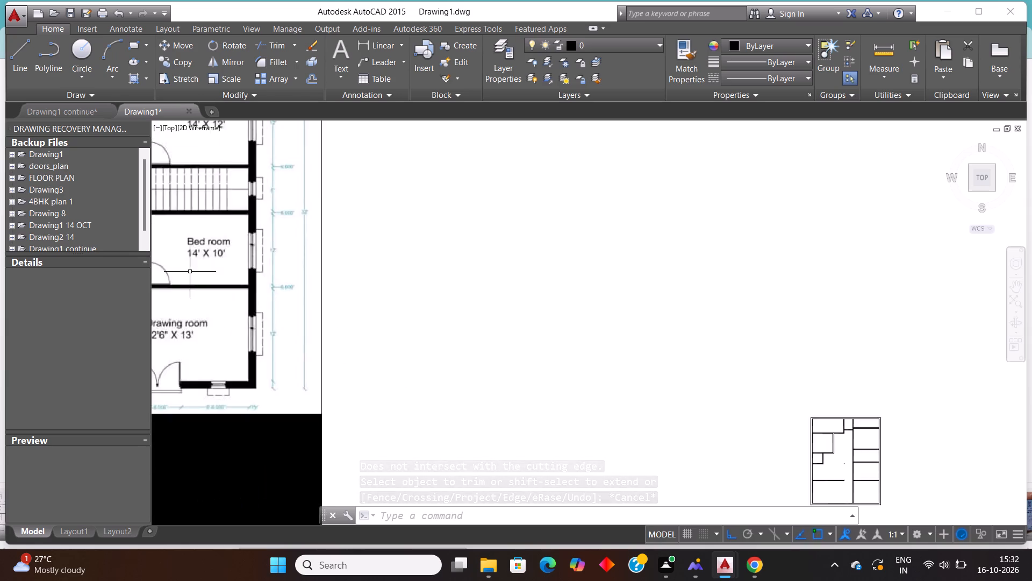
scroll(200, 284, "down", 7)
scroll(168, 277, "up", 3)
scroll(169, 277, "down", 7)
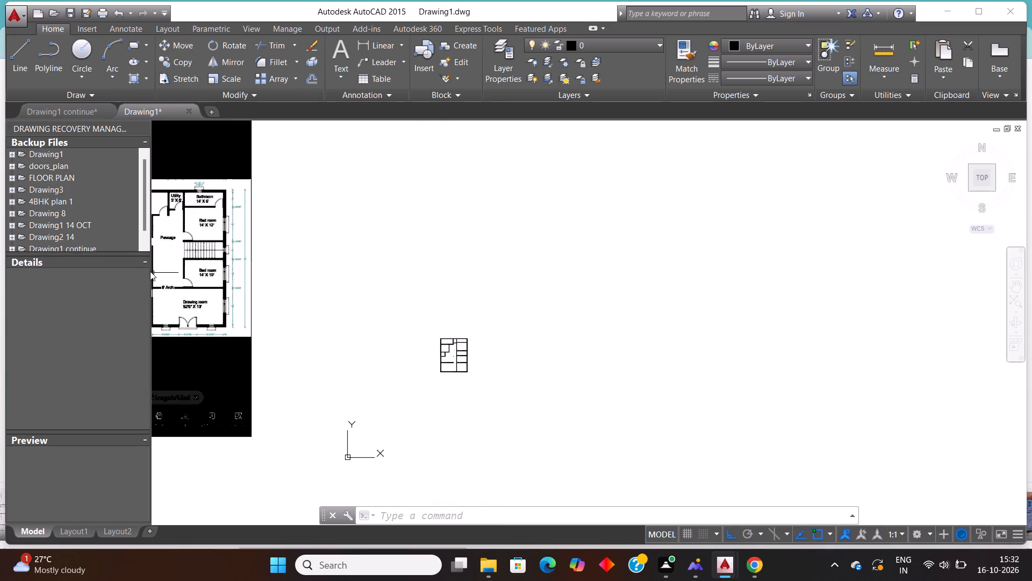
scroll(150, 271, "up", 8)
scroll(232, 327, "down", 4)
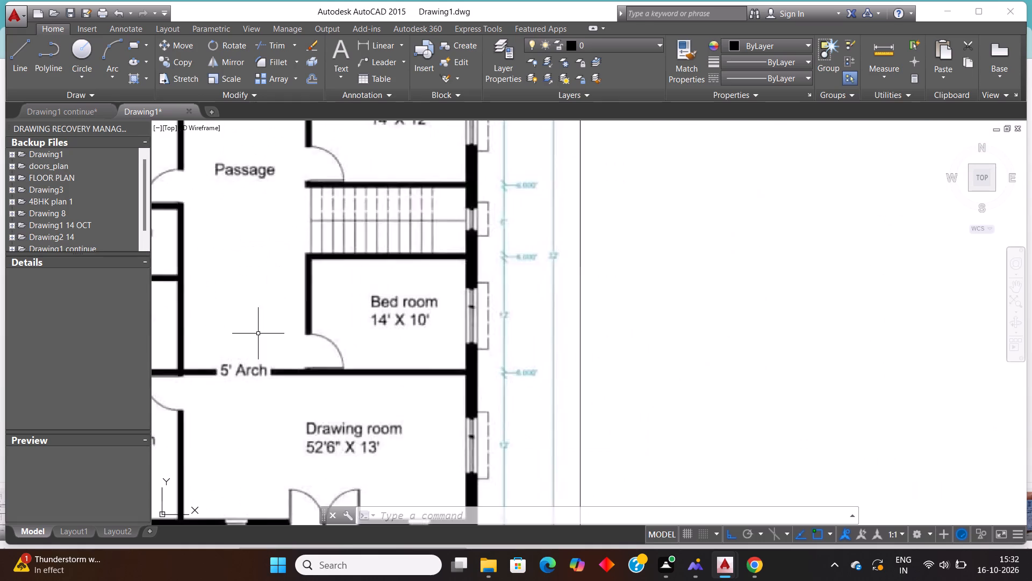
scroll(260, 334, "down", 4)
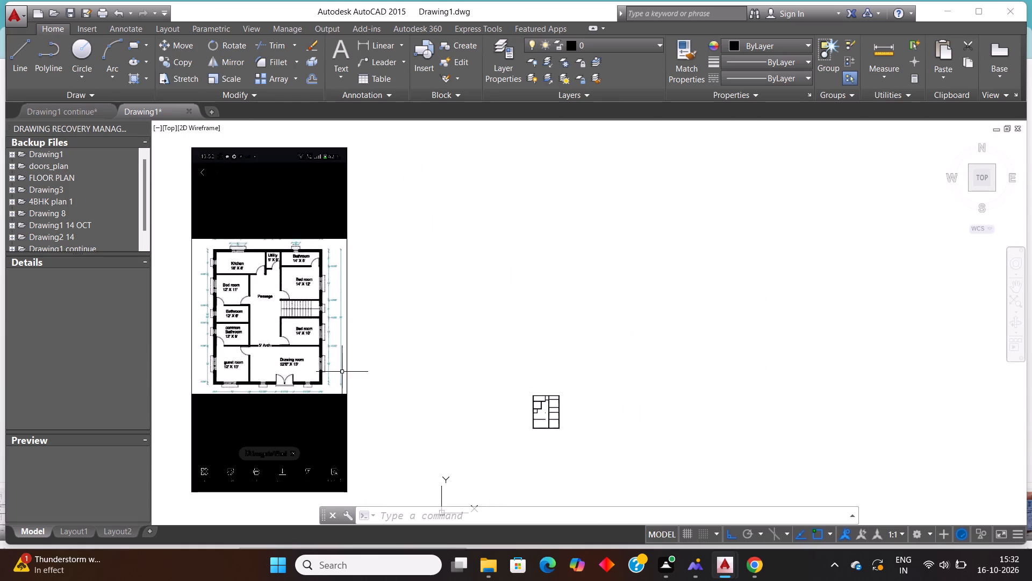
scroll(200, 331, "up", 1)
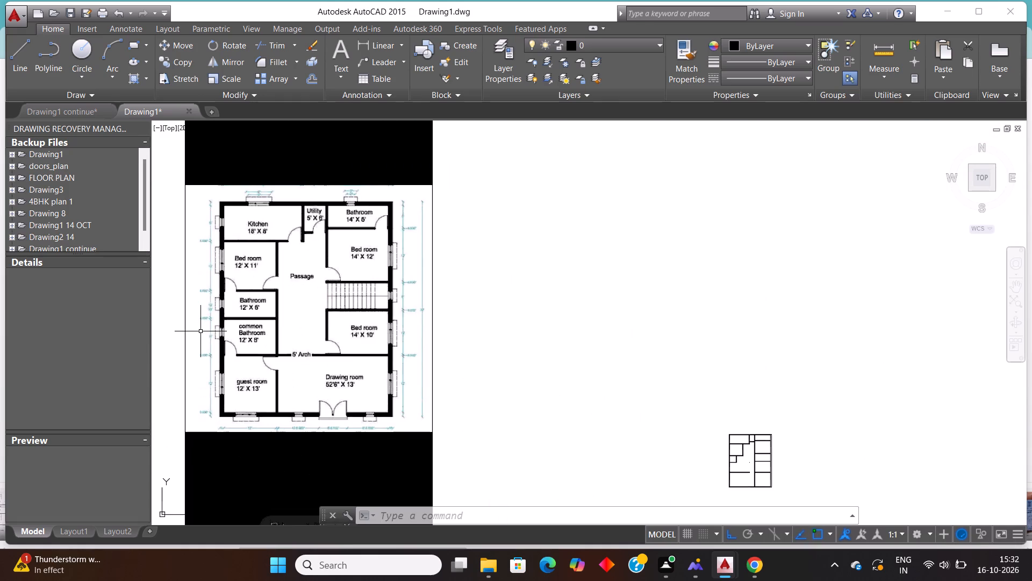
scroll(601, 435, "down", 1)
scroll(692, 466, "up", 2)
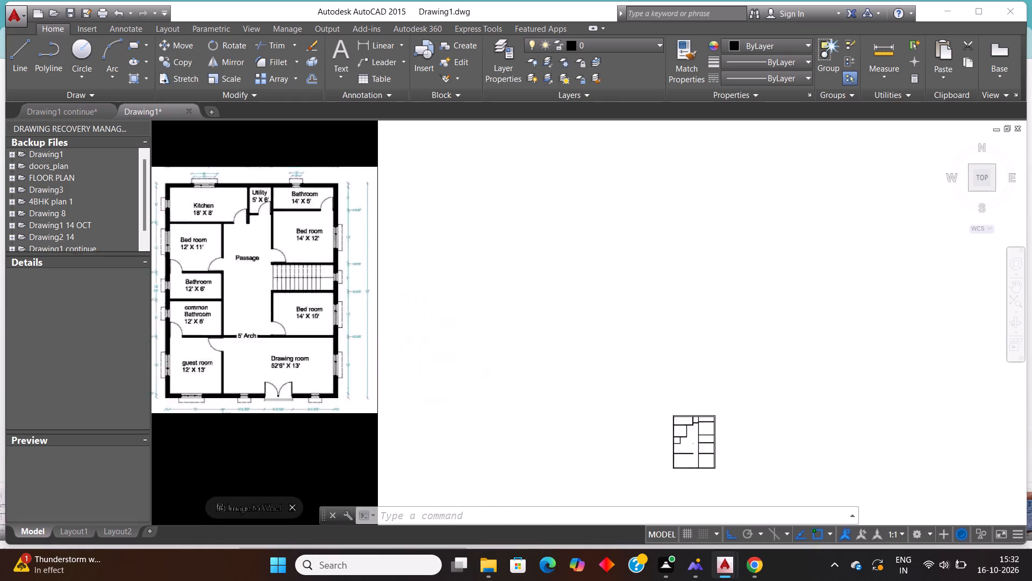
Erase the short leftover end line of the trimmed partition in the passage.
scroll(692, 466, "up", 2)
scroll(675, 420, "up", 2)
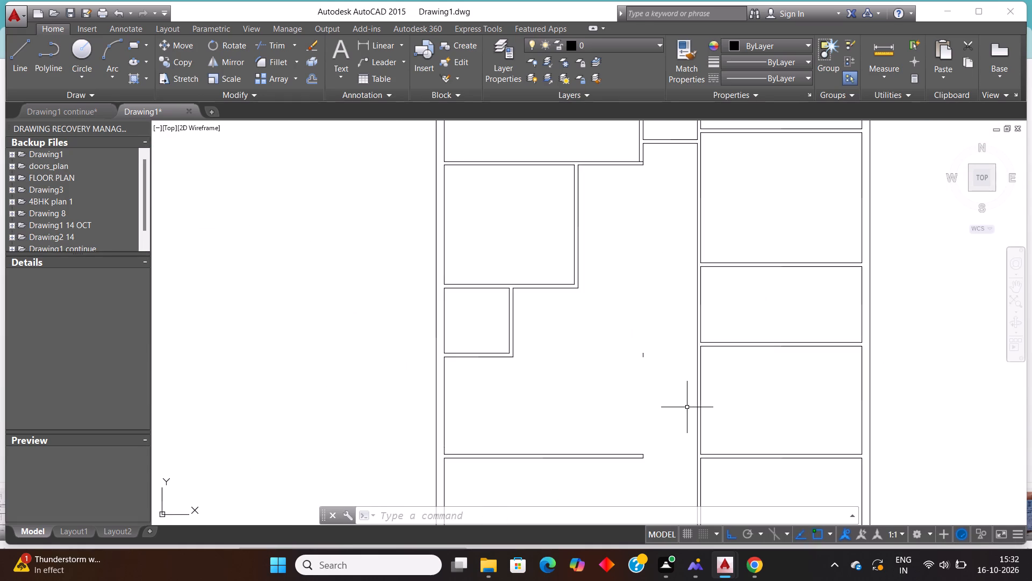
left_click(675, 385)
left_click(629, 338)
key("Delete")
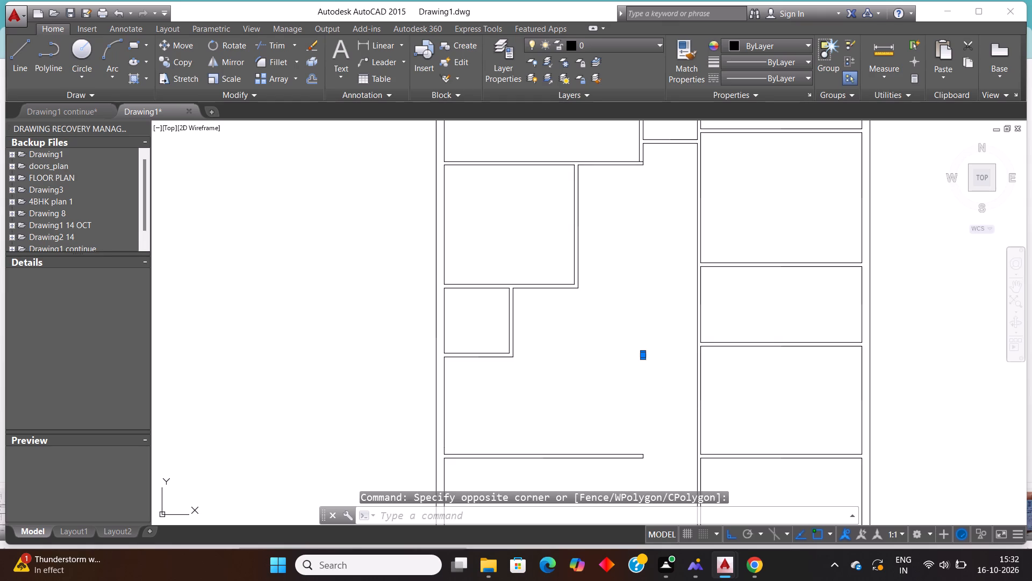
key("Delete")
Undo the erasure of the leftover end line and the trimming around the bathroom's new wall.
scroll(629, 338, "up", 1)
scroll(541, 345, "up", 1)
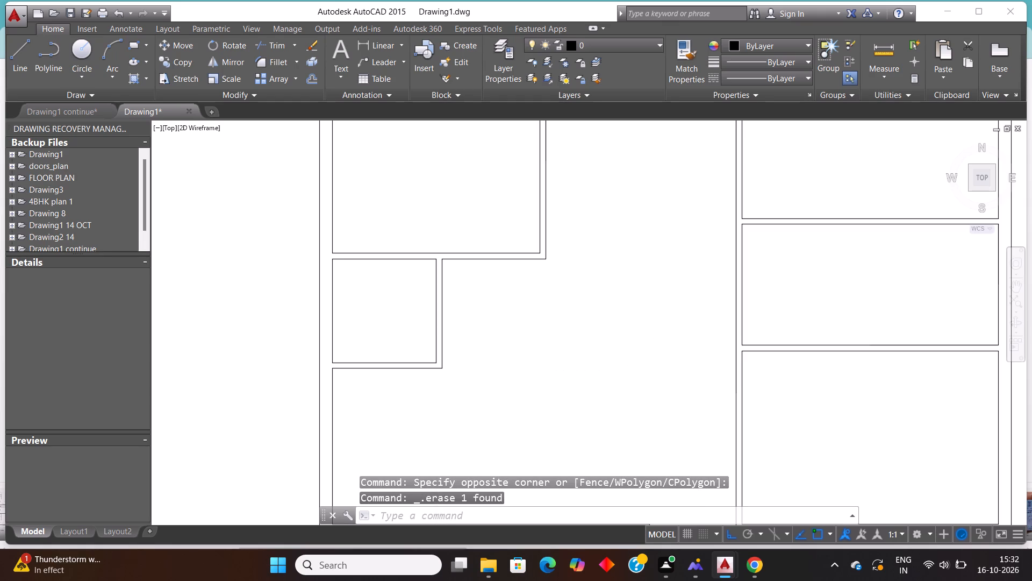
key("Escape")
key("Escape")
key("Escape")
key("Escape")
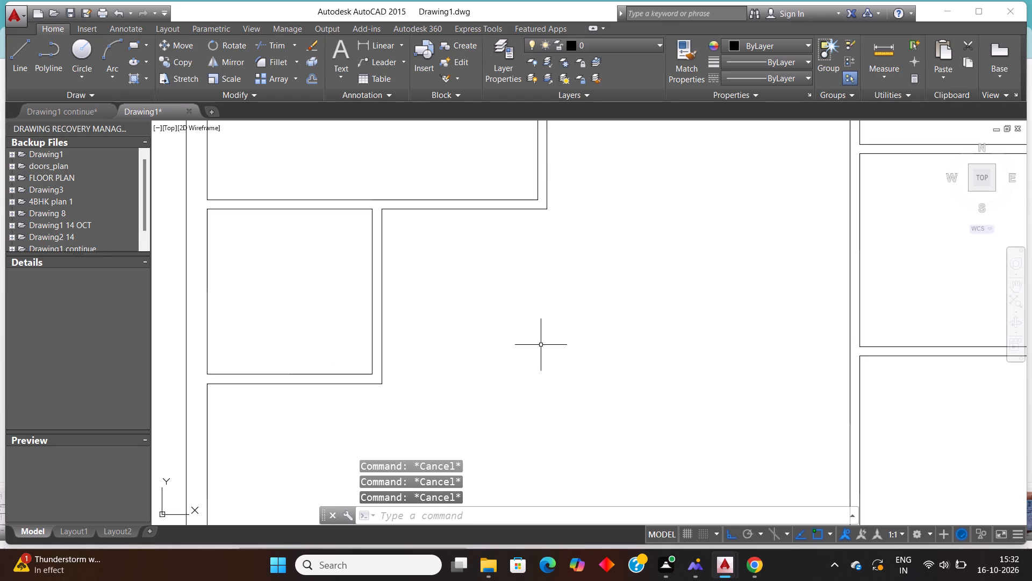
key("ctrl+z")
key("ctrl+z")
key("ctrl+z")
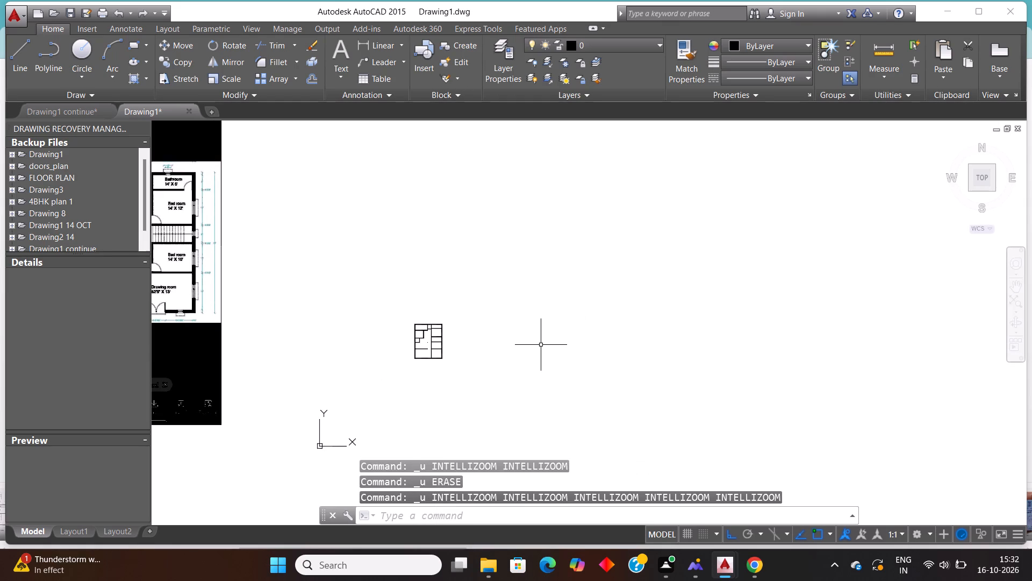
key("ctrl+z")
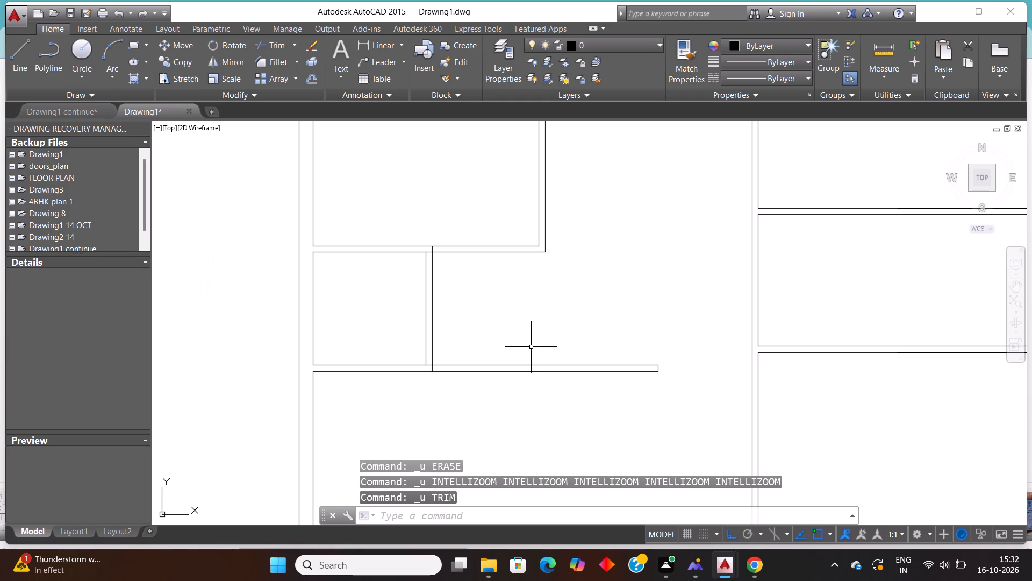
Compare the redrawn plan's bathroom and passage walls with the room layout in the reference plan.
scroll(514, 352, "down", 3)
scroll(612, 366, "down", 3)
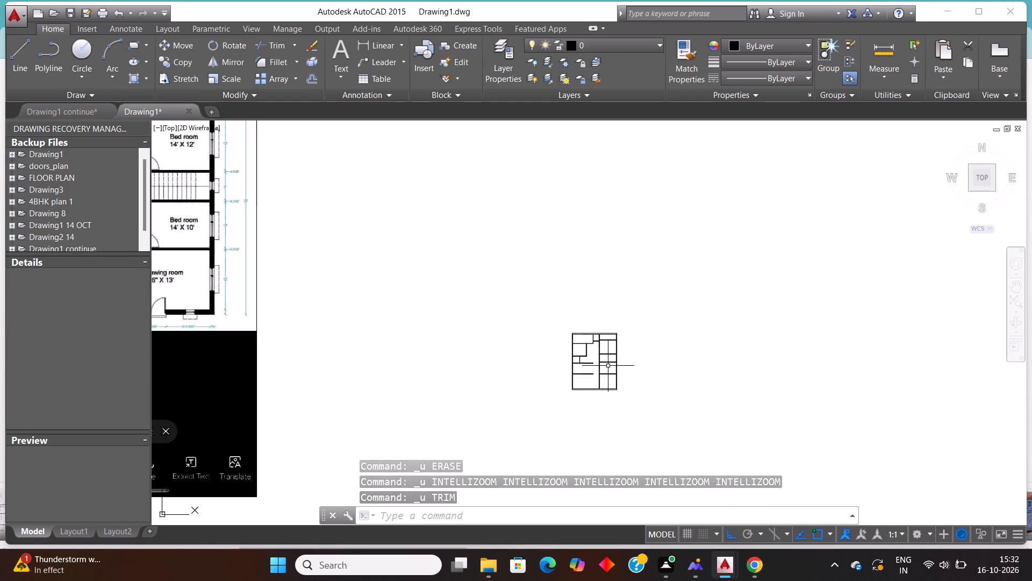
scroll(596, 366, "down", 2)
scroll(596, 366, "up", 2)
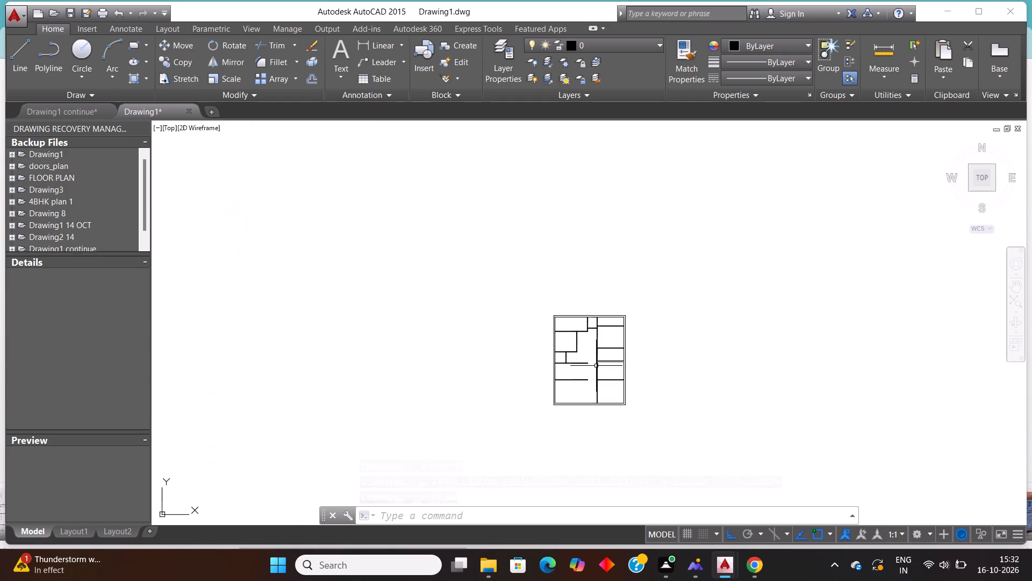
scroll(596, 366, "up", 2)
scroll(596, 366, "down", 3)
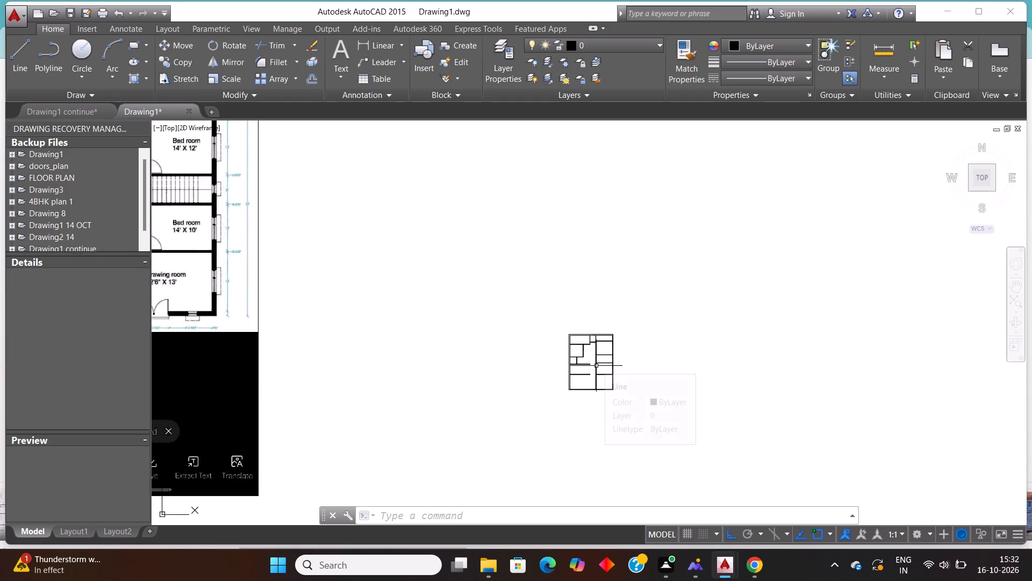
scroll(596, 366, "down", 1)
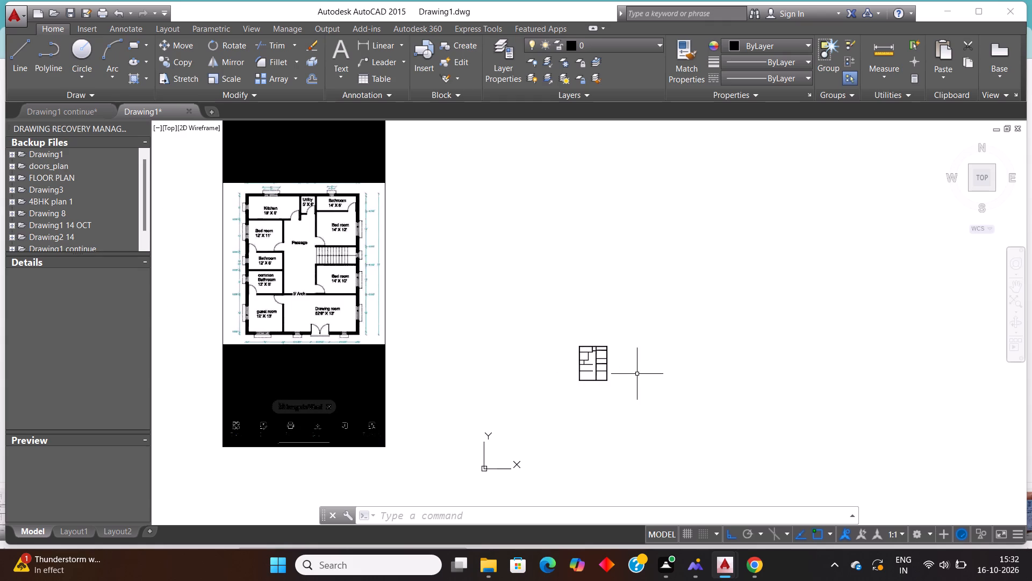
scroll(636, 361, "up", 2)
scroll(622, 362, "down", 2)
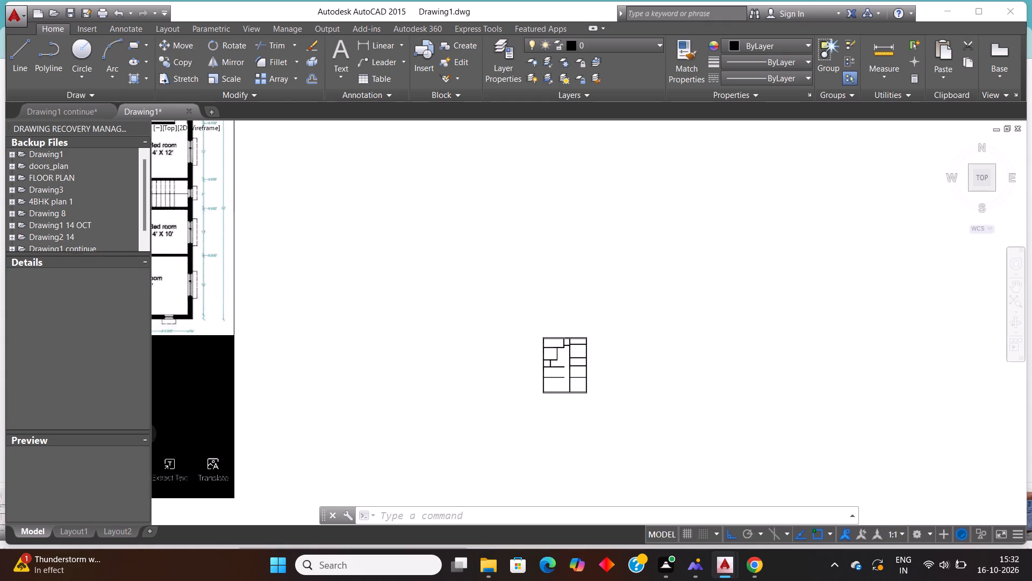
scroll(599, 354, "up", 1)
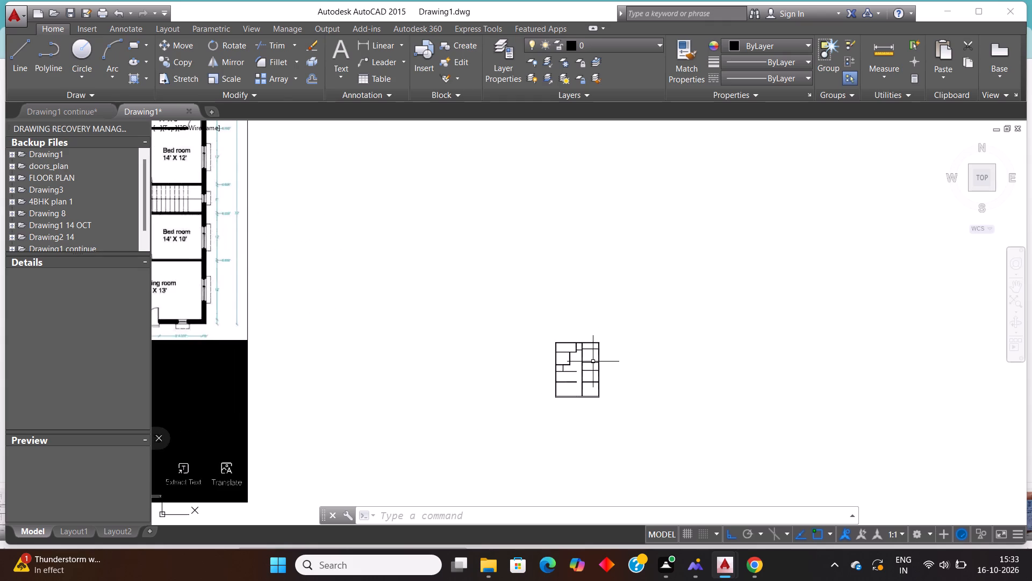
scroll(589, 365, "down", 2)
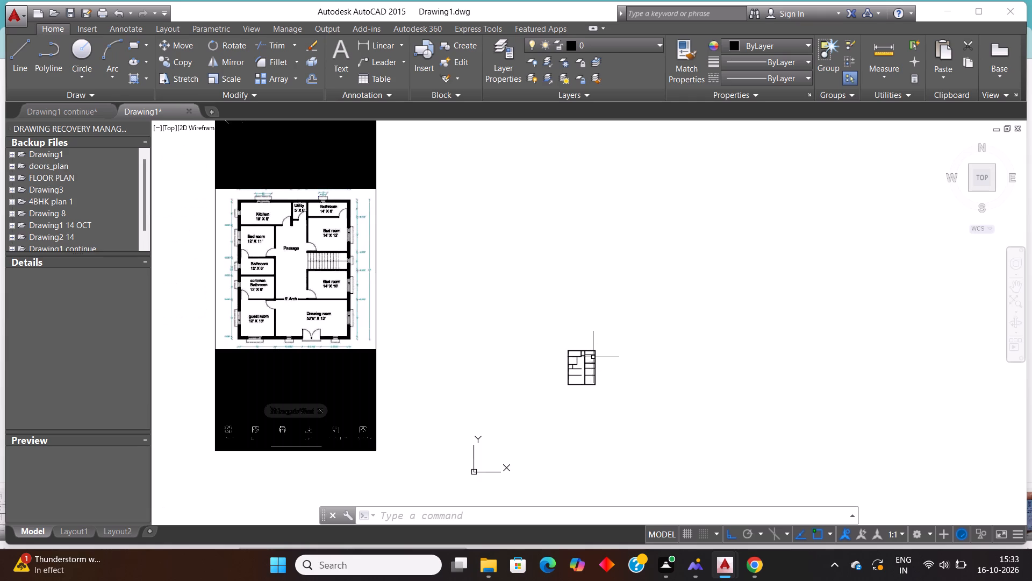
scroll(603, 362, "up", 5)
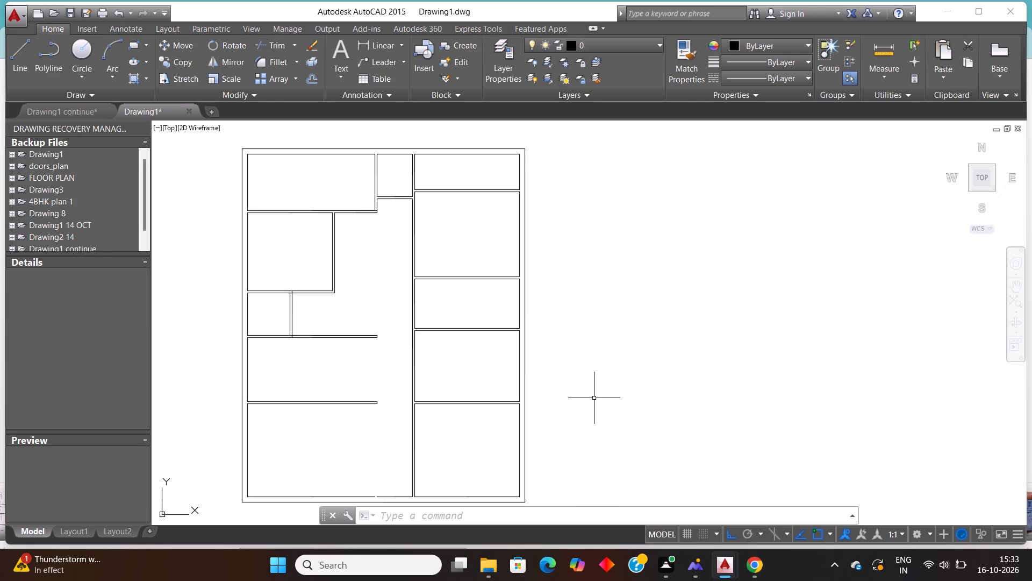
scroll(318, 377, "up", 1)
scroll(464, 378, "down", 2)
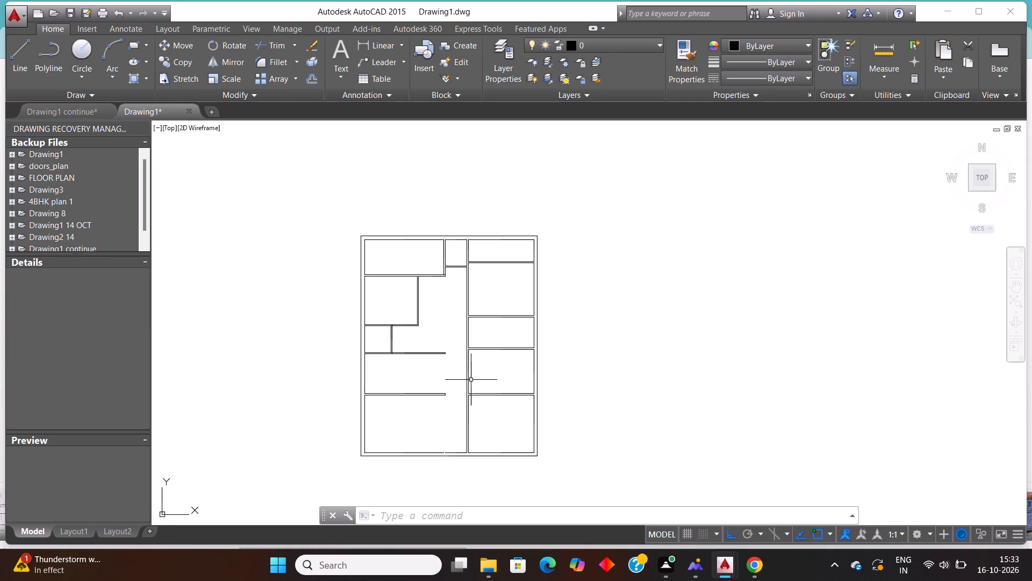
scroll(475, 379, "down", 5)
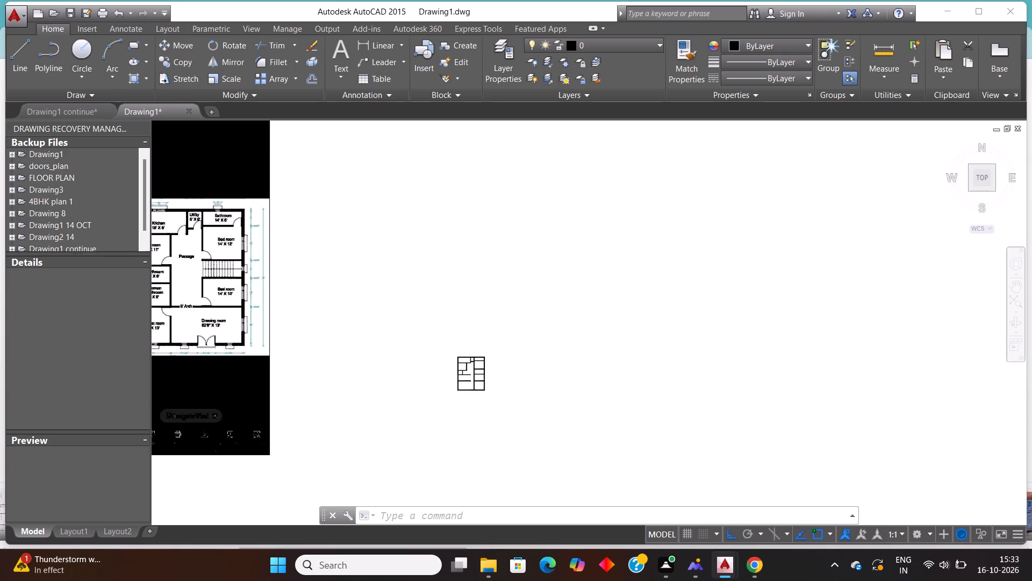
scroll(474, 379, "down", 2)
scroll(390, 335, "down", 2)
Examine the left-side rooms along the passage in the reference plan, from the kitchen down to the guest room.
scroll(176, 267, "up", 2)
scroll(253, 285, "down", 4)
scroll(224, 248, "up", 2)
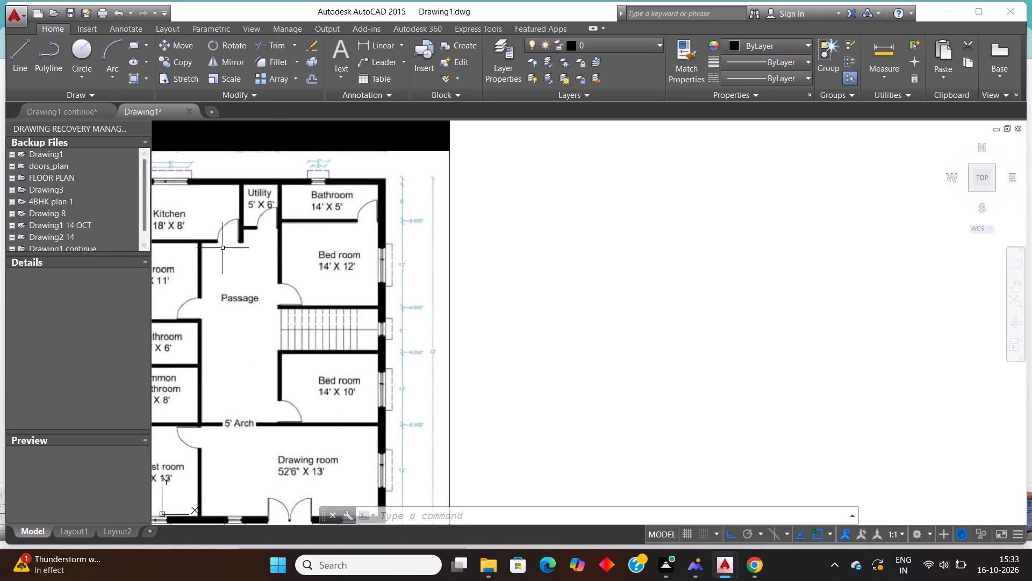
scroll(214, 247, "down", 2)
scroll(175, 247, "up", 2)
scroll(193, 247, "down", 1)
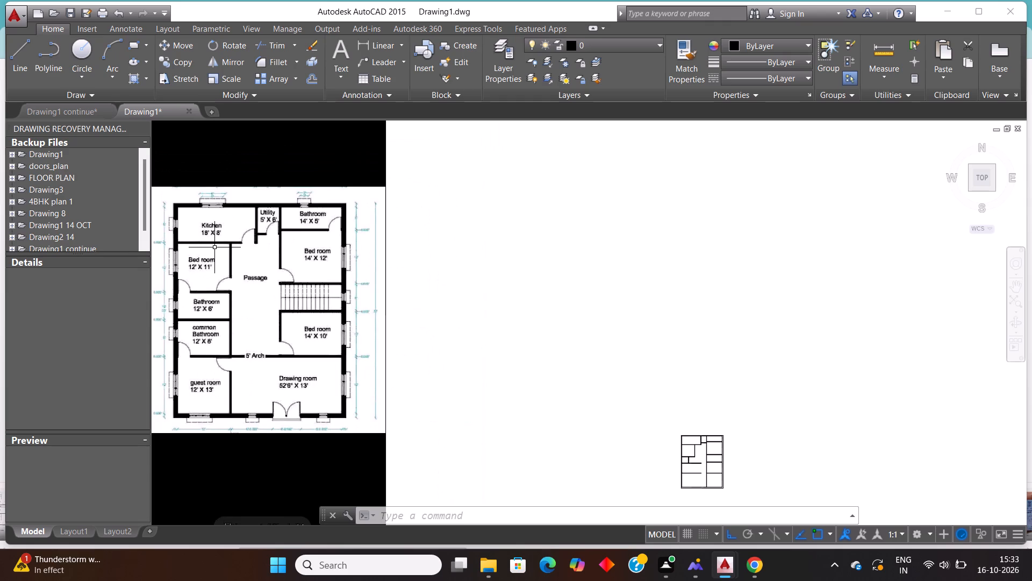
scroll(216, 247, "down", 1)
scroll(528, 398, "up", 1)
Extend both lines of the left bedroom's passage-side wall down to the partition below the bathroom.
scroll(525, 386, "up", 3)
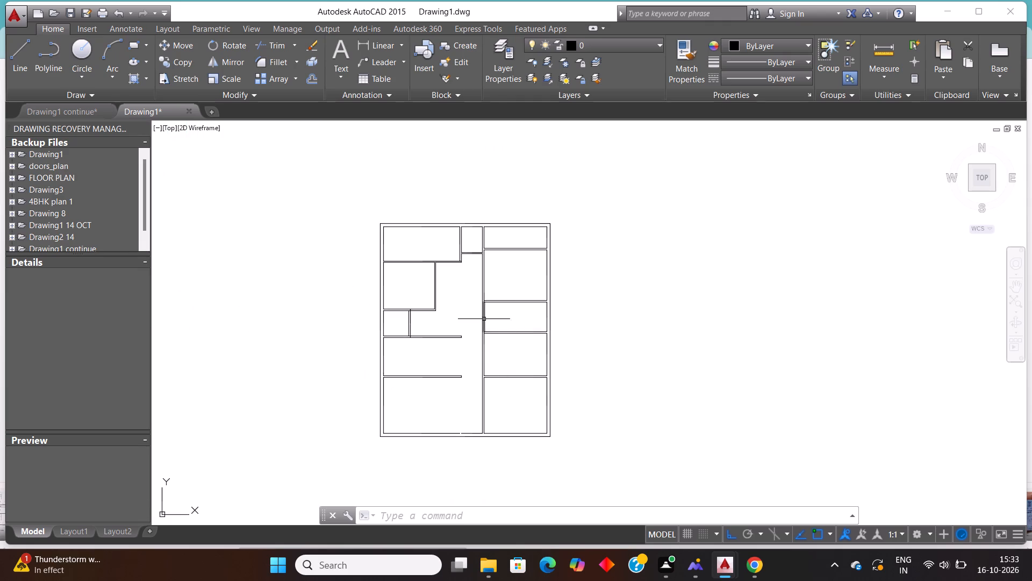
scroll(469, 296, "up", 1)
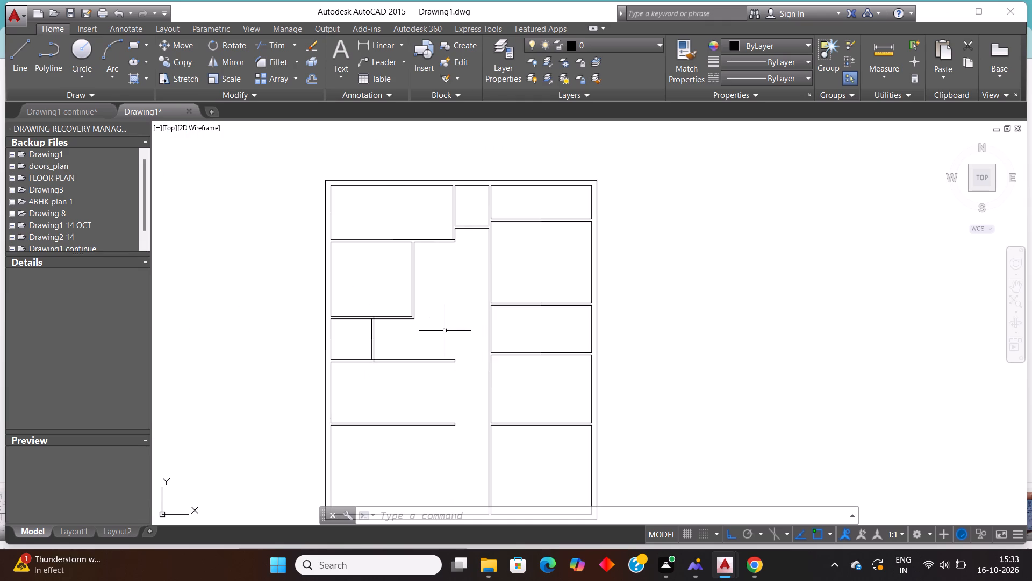
scroll(444, 327, "up", 1)
key("Escape")
type("EX")
key("Return")
key("Return")
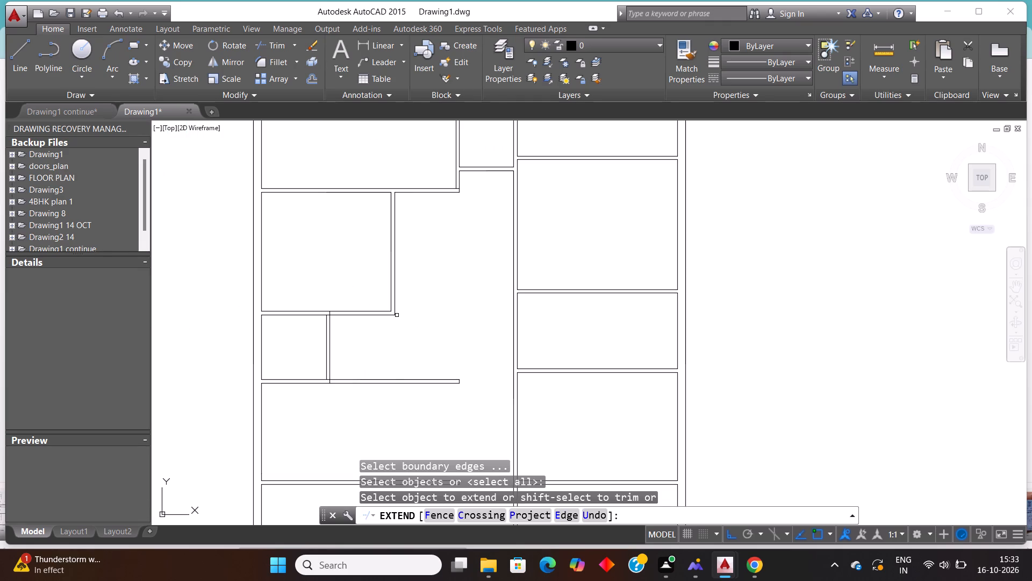
left_click(396, 311)
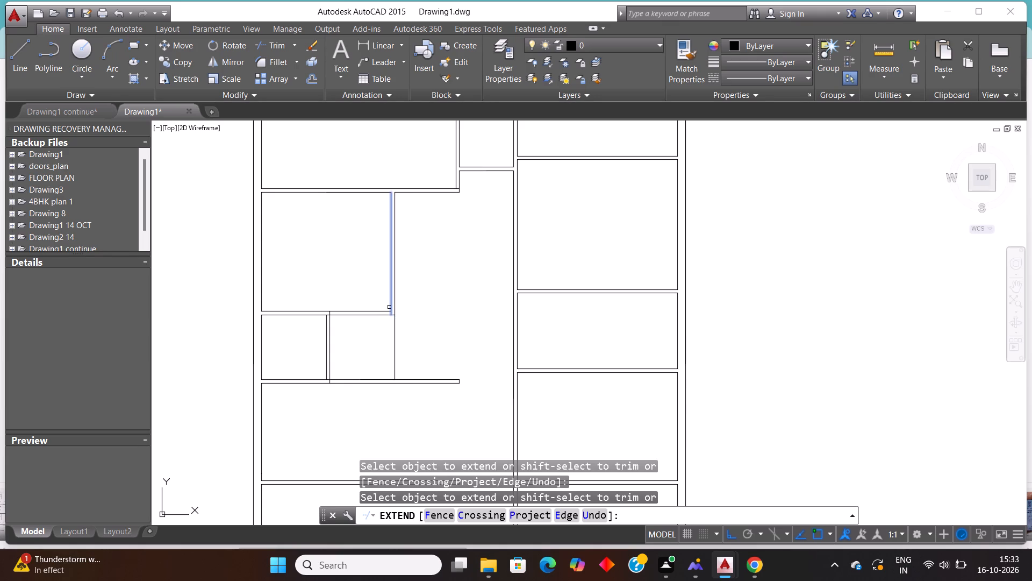
left_click(389, 307)
left_click(389, 308)
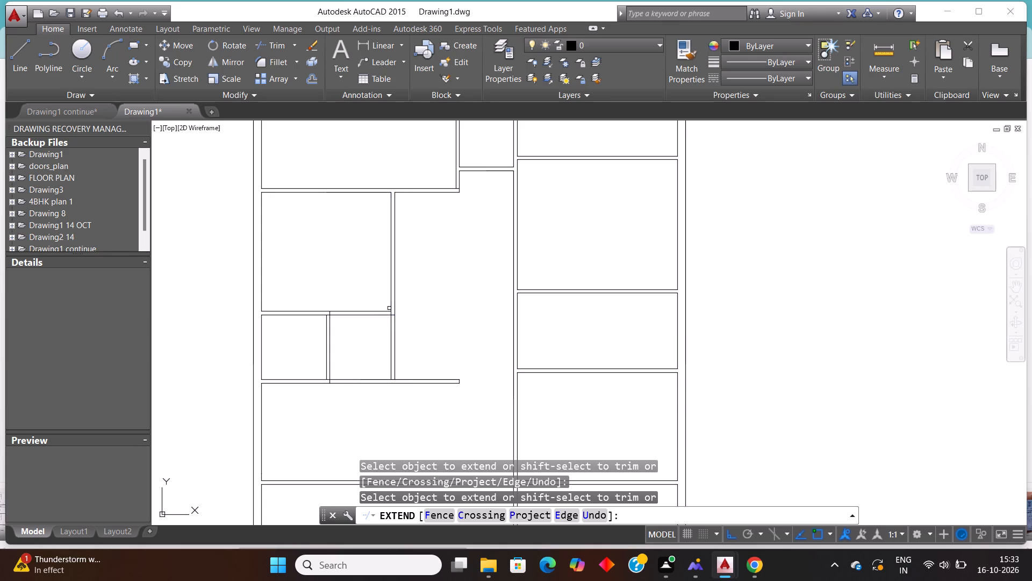
Extend both passage-side wall lines further down to the partition between the common bathroom and guest room.
scroll(413, 328, "down", 2)
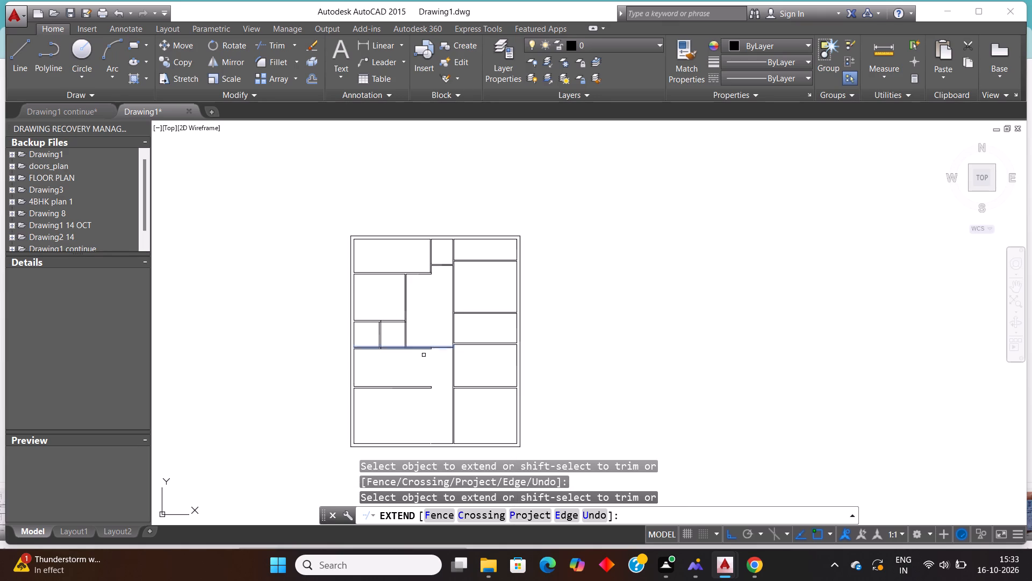
scroll(427, 374, "up", 1)
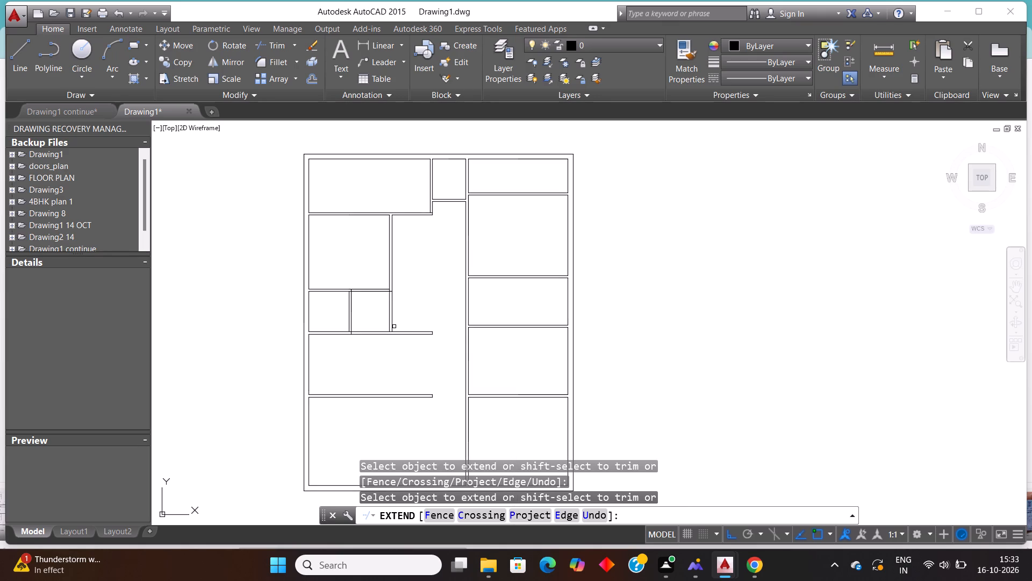
left_click(393, 327)
left_click(392, 329)
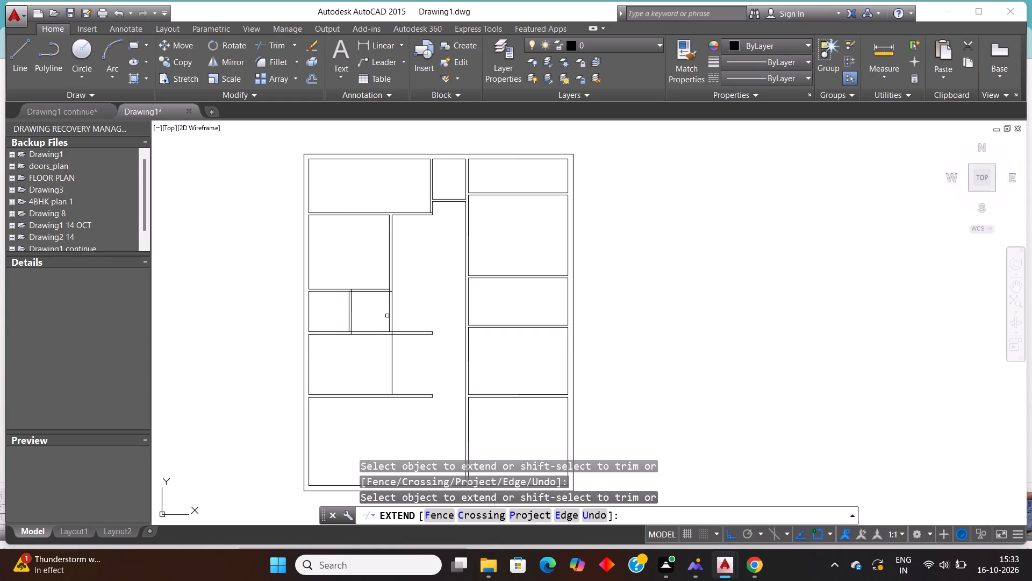
left_click(388, 316)
left_click(388, 319)
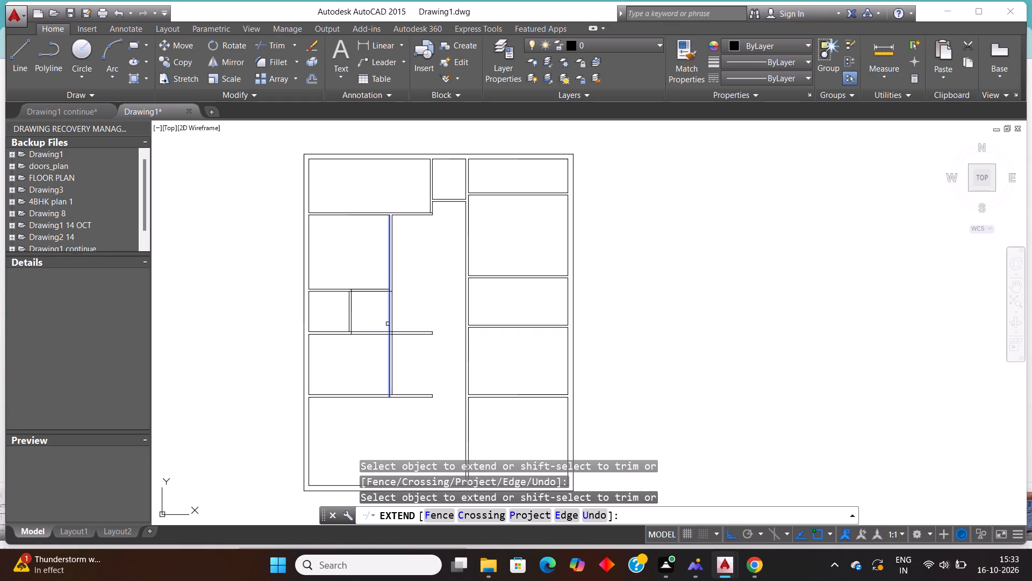
left_click(388, 374)
left_click(393, 381)
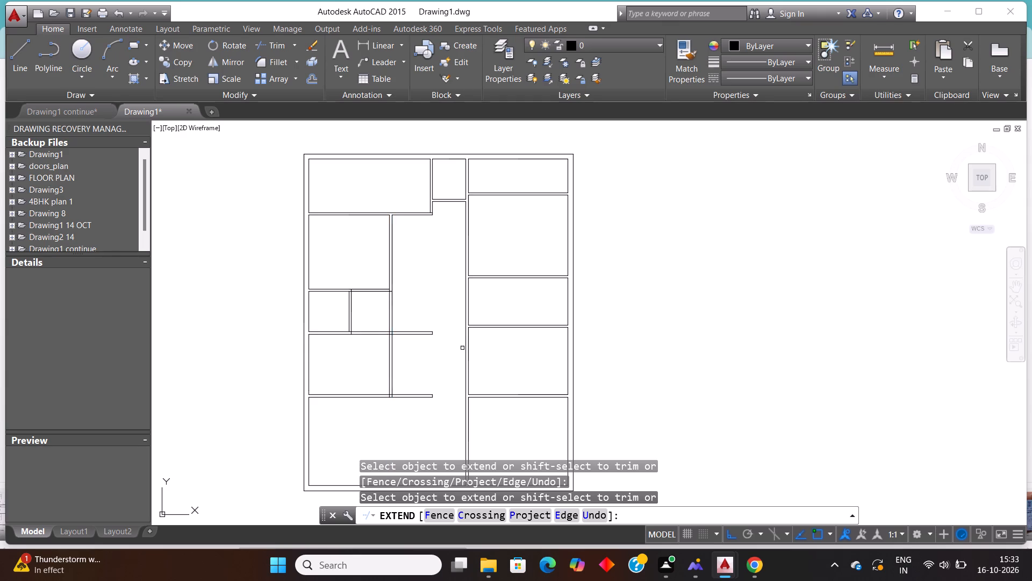
Extend both passage-side wall lines past the guest room partition to the bottom outer wall.
scroll(491, 335, "down", 6)
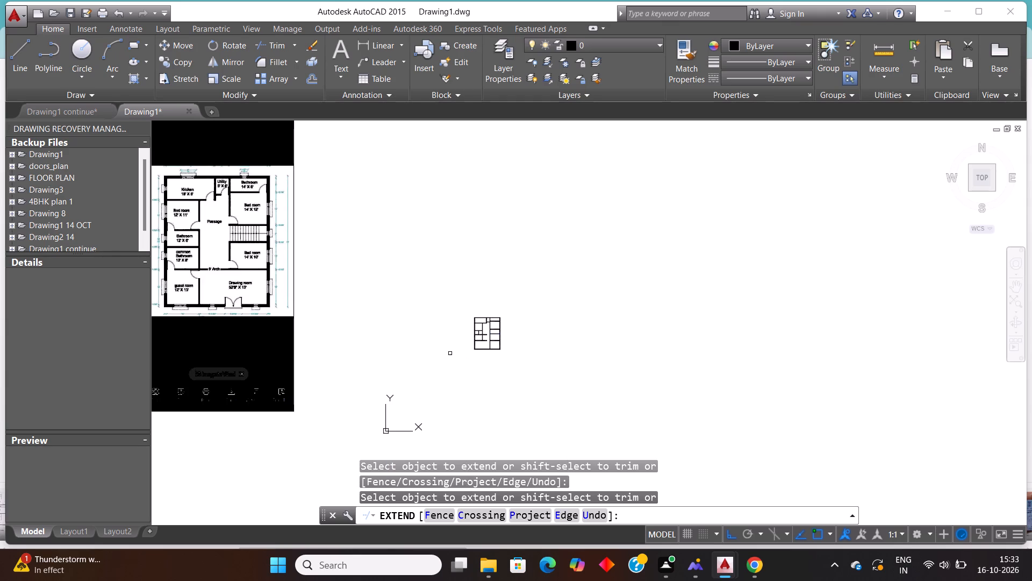
scroll(488, 357, "up", 4)
scroll(436, 273, "up", 3)
scroll(435, 318, "up", 2)
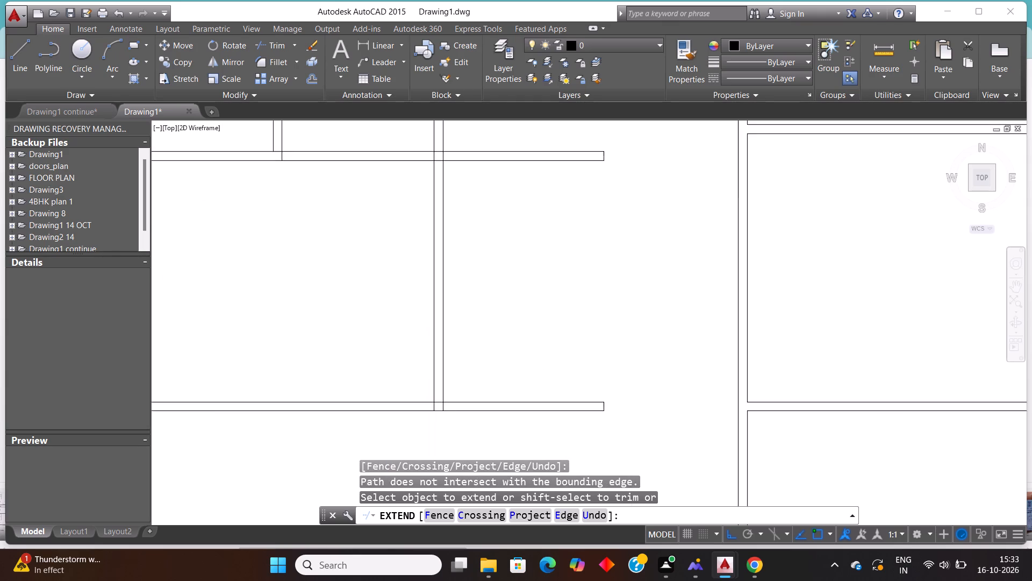
scroll(429, 325, "down", 4)
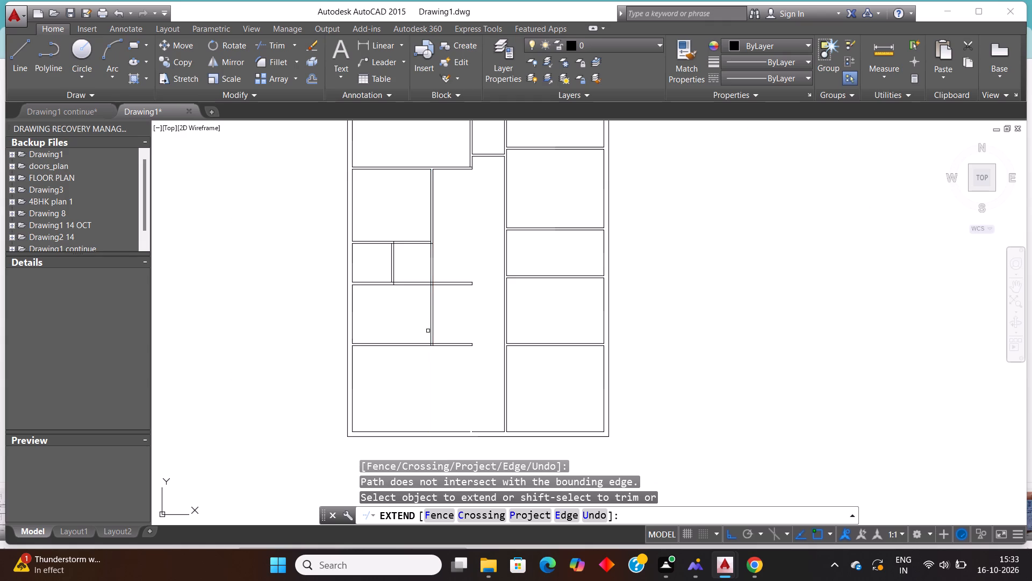
left_click(430, 330)
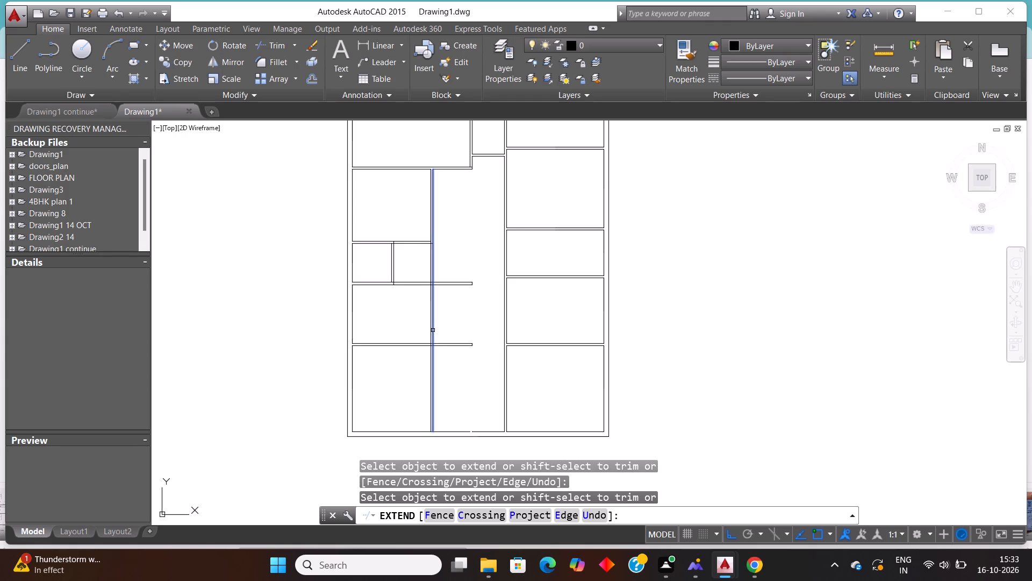
left_click(432, 331)
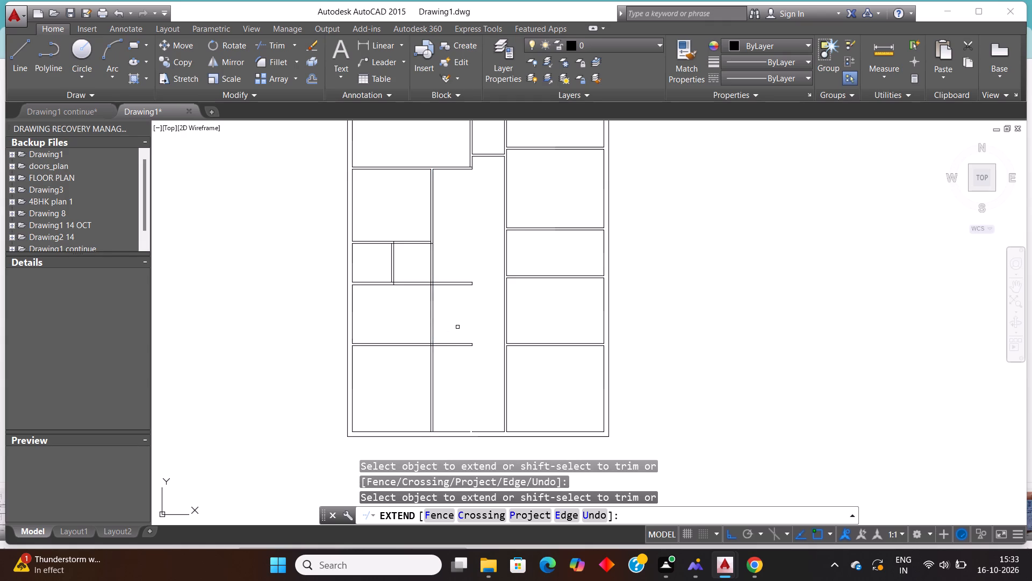
Trim the parts of the two left-side partitions that project into the passage beyond the extended wall.
key("Escape")
key("Escape")
type("TR")
key("Return")
key("Return")
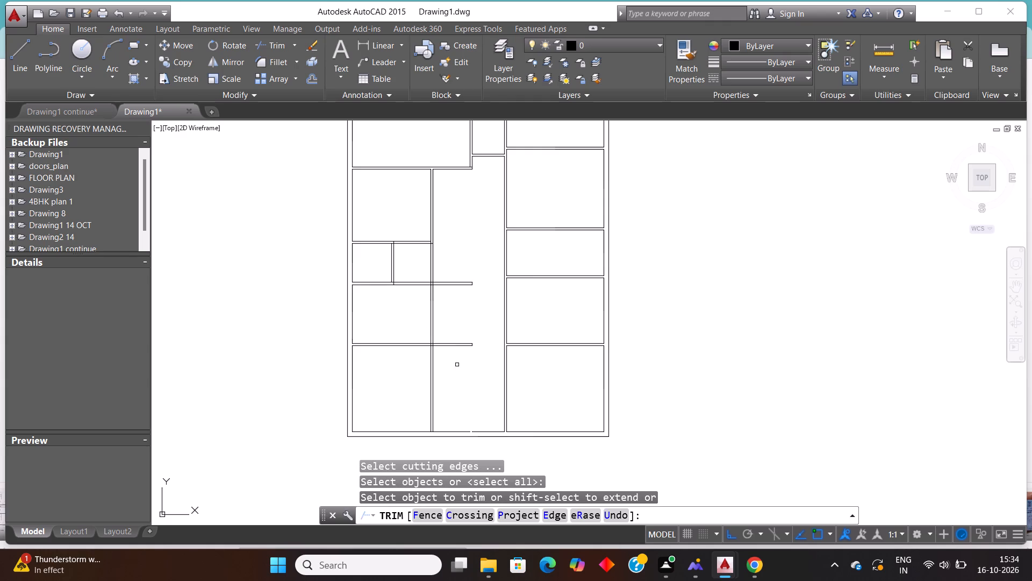
left_click(457, 365)
left_click(446, 245)
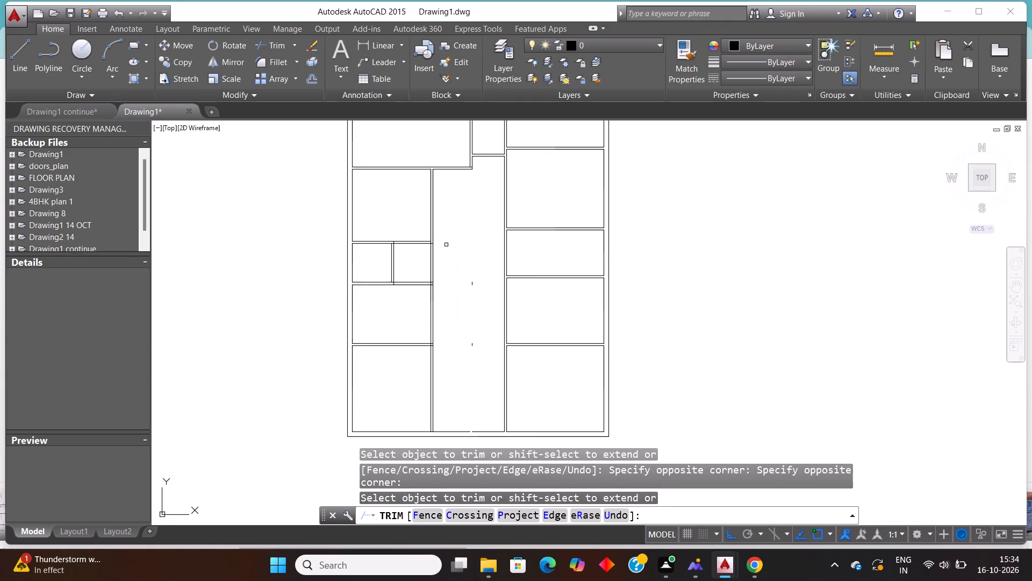
key("Escape")
Erase the two short leftover partition end lines in the passage.
left_click(491, 364)
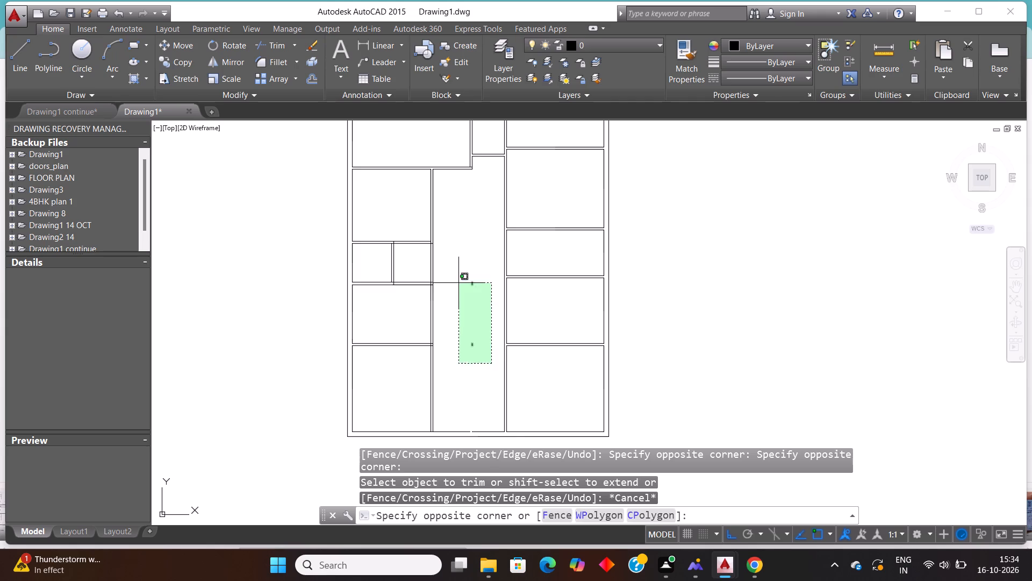
left_click(458, 283)
key("Delete")
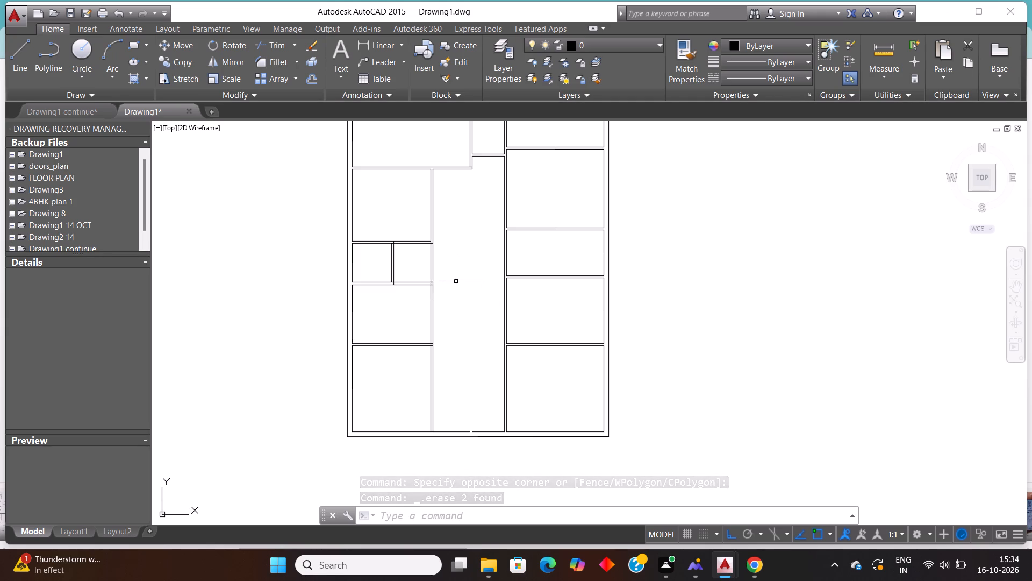
Erase both lines of the short vertical wall that splits the left-side bathroom.
scroll(475, 278, "down", 6)
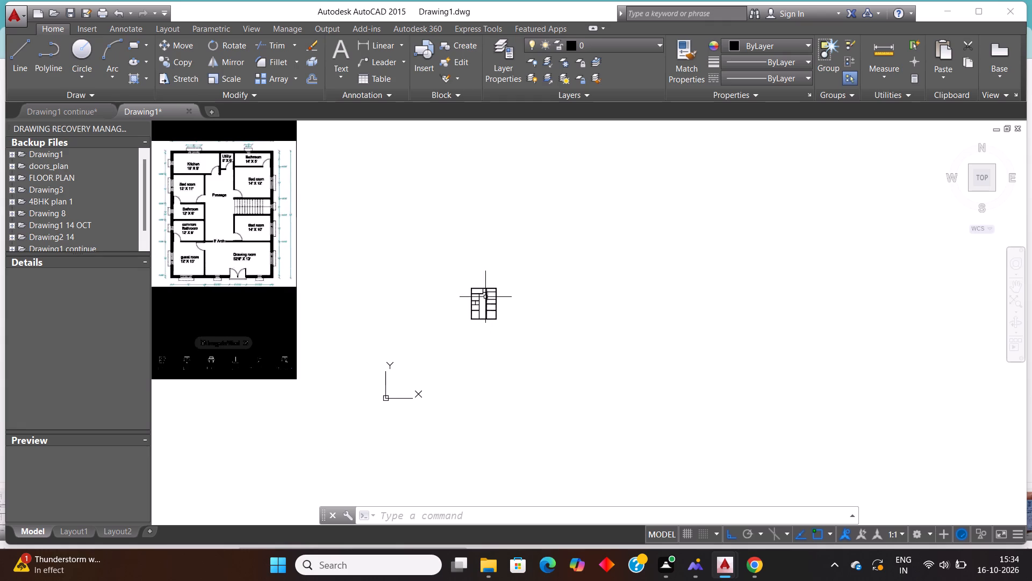
scroll(471, 293, "up", 4)
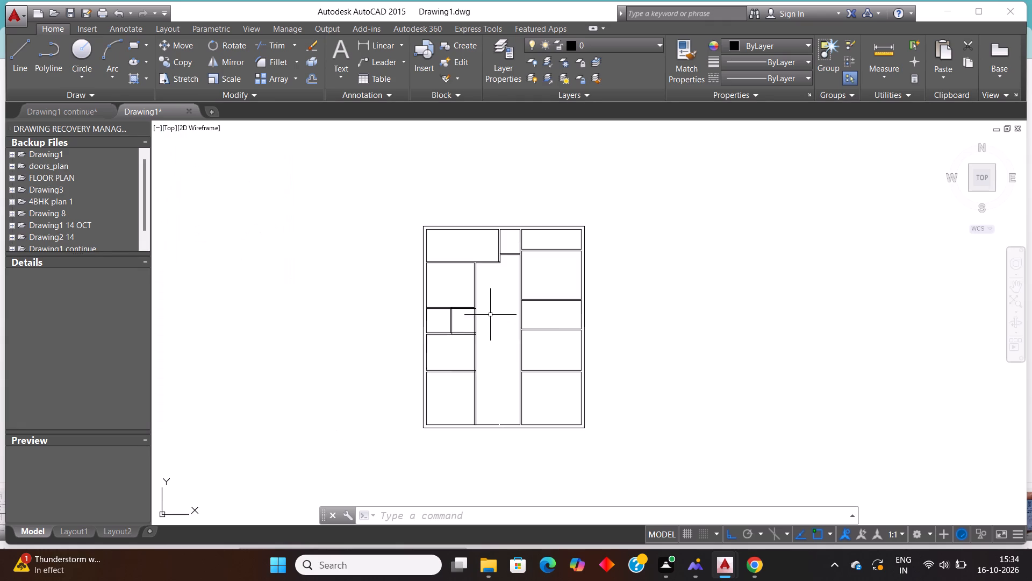
scroll(455, 321, "up", 3)
left_click_drag(455, 321, 440, 323)
left_click(417, 325)
key("Delete")
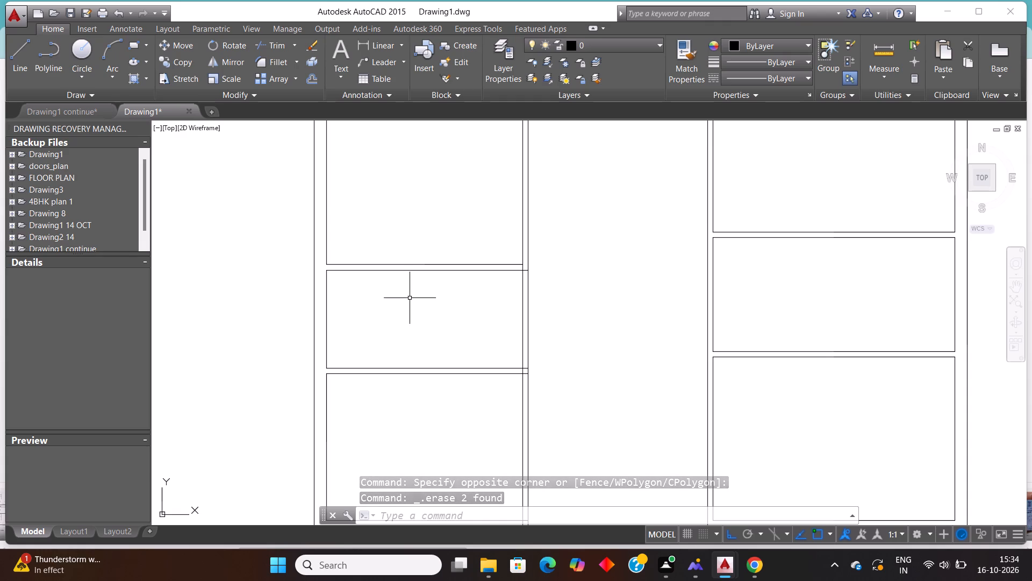
Compare the redrawn left rooms, passage and lower drawing room area with the reference plan.
scroll(396, 296, "down", 4)
scroll(462, 314, "down", 5)
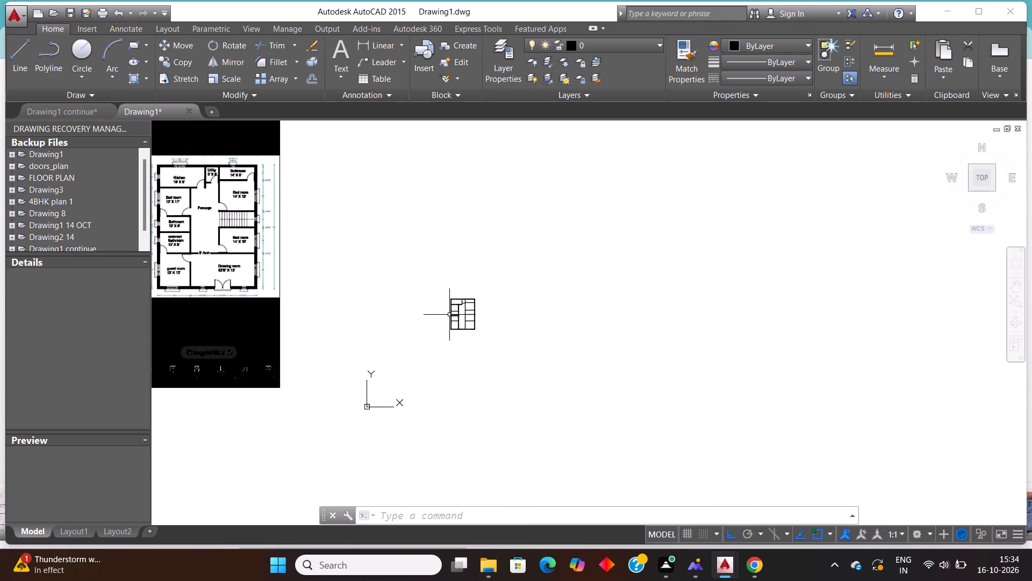
scroll(449, 315, "down", 6)
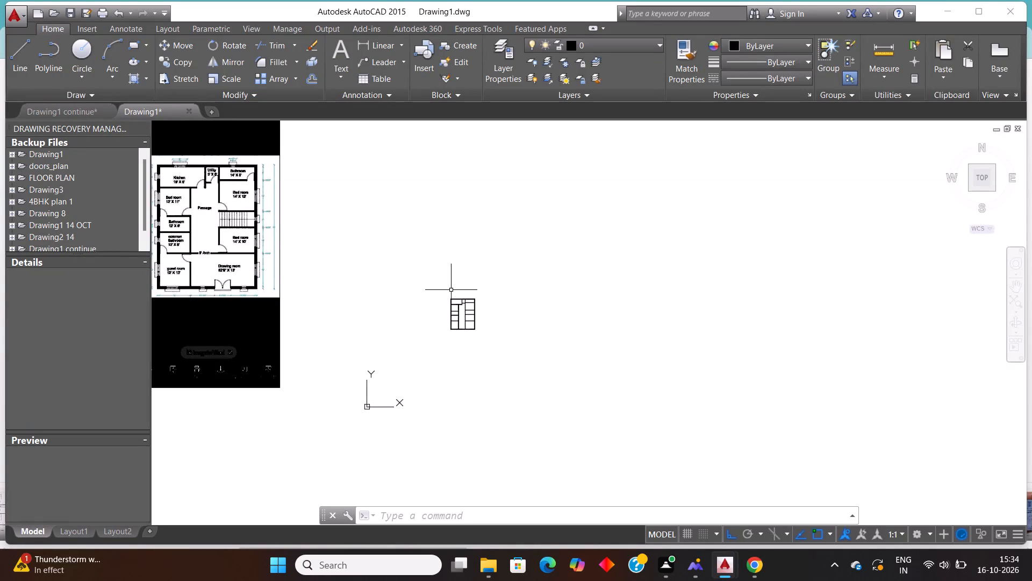
scroll(469, 310, "up", 3)
scroll(466, 308, "down", 2)
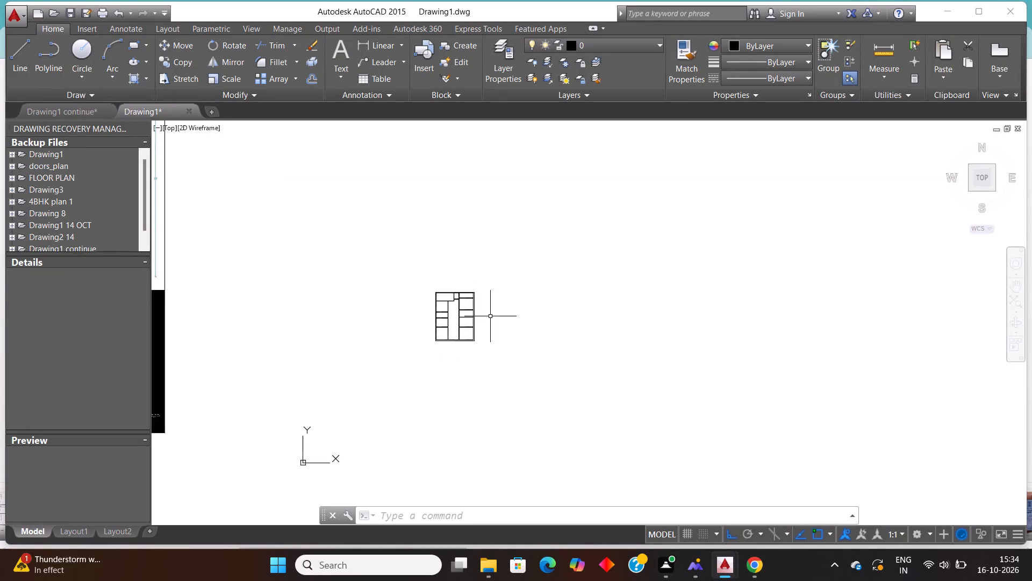
scroll(501, 319, "down", 3)
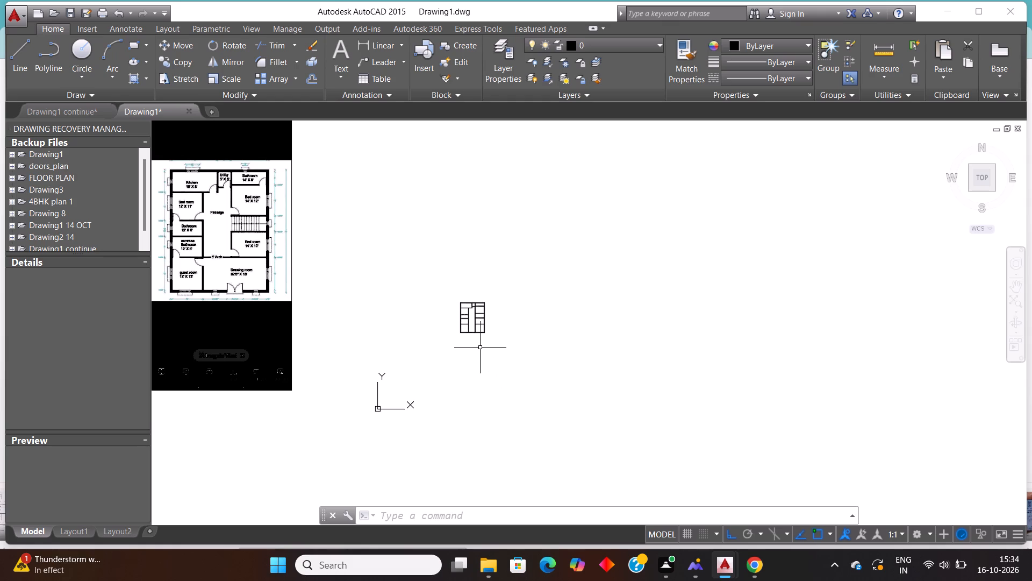
scroll(471, 314, "up", 2)
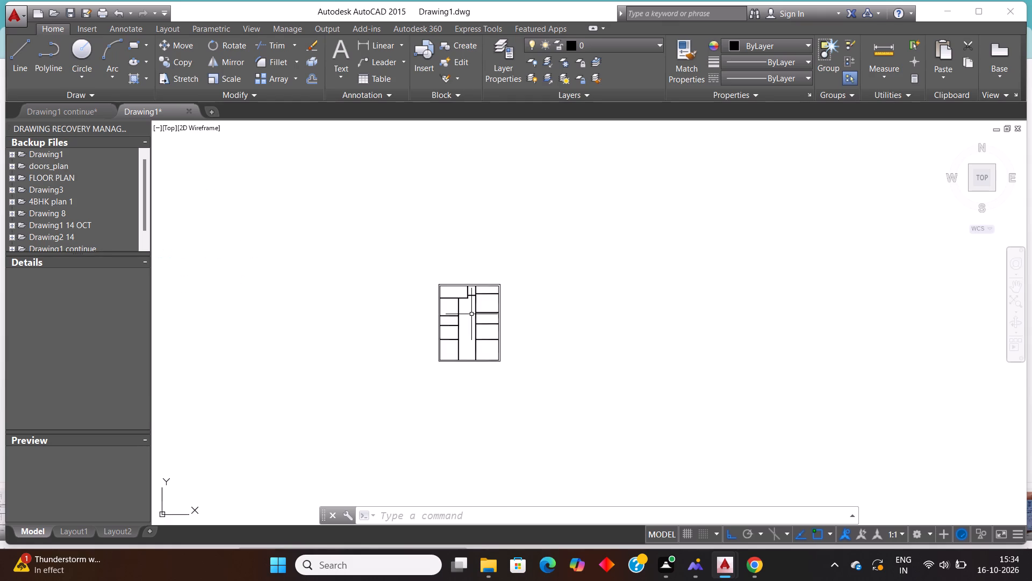
scroll(471, 314, "up", 1)
scroll(488, 332, "down", 3)
scroll(454, 351, "up", 3)
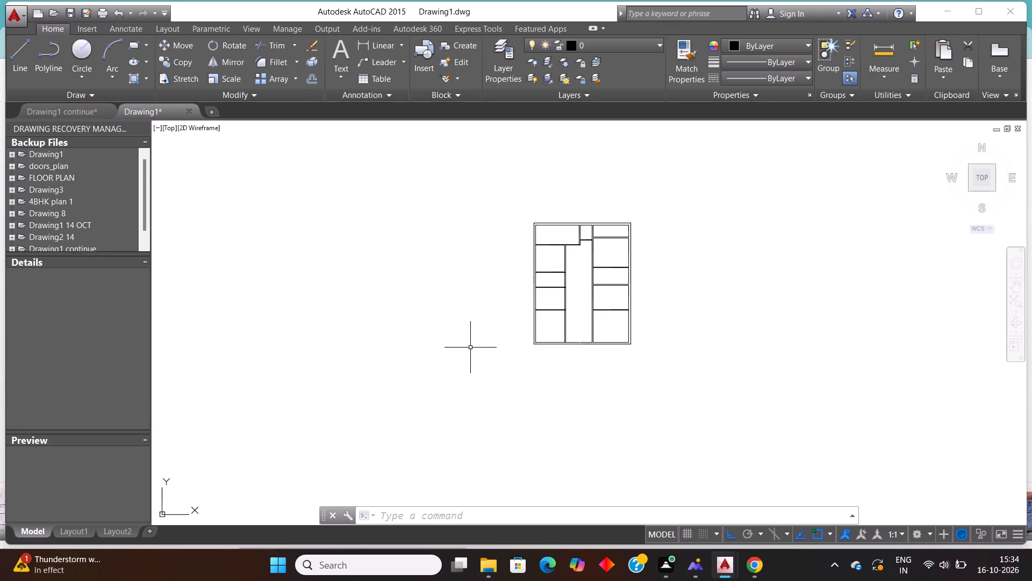
scroll(587, 298, "up", 2)
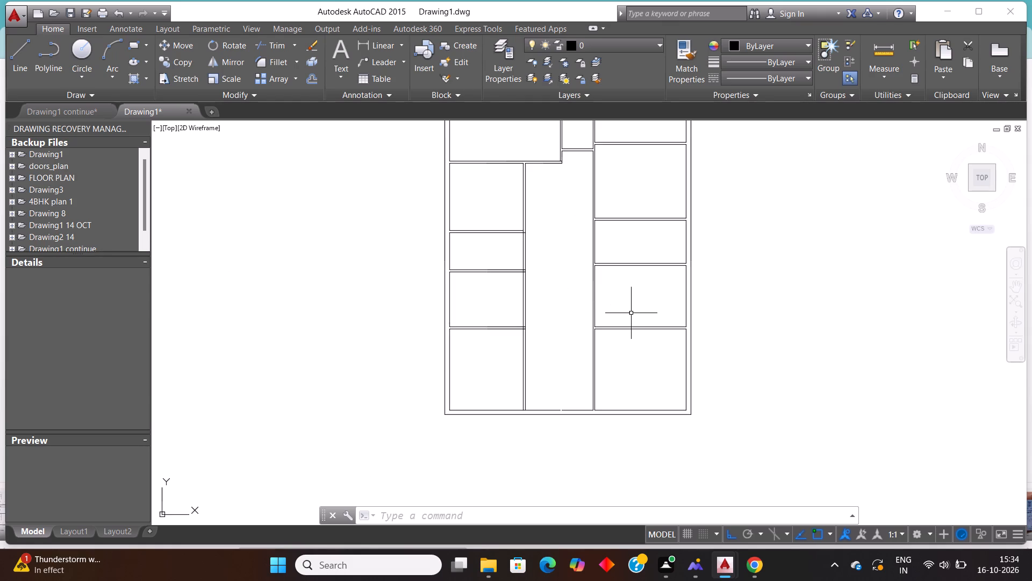
Extend both lines of the partition above the lower-right room to the passage-side line of the right passage wall.
key("Escape")
type("EX")
key("Return")
key("Return")
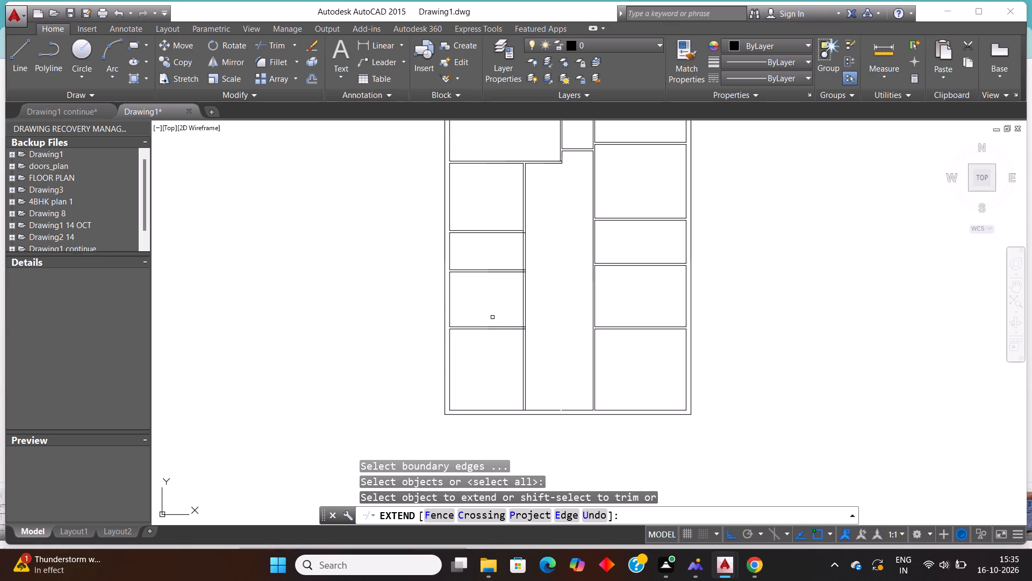
scroll(610, 348, "up", 3)
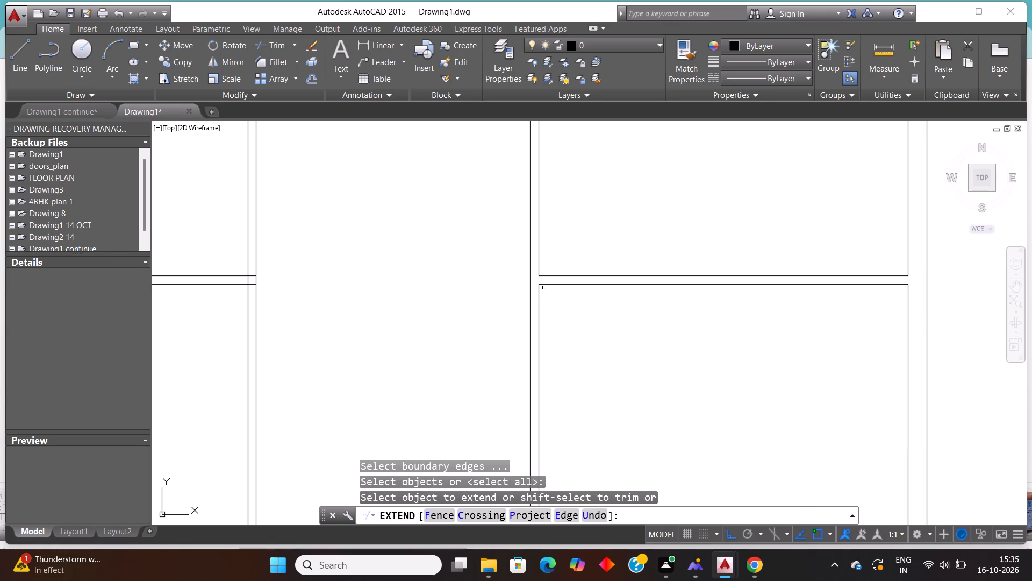
left_click(542, 285)
left_click(542, 278)
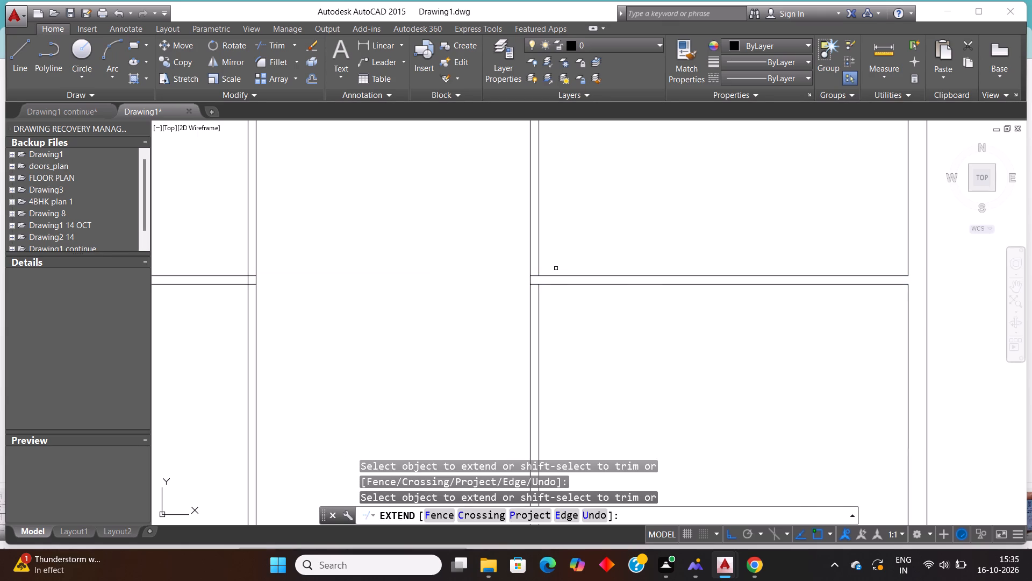
key("Escape")
key("Escape")
Trim the passage-side line of the right passage wall below the extended partition, opening up the drawing room.
type("TR")
key("Return")
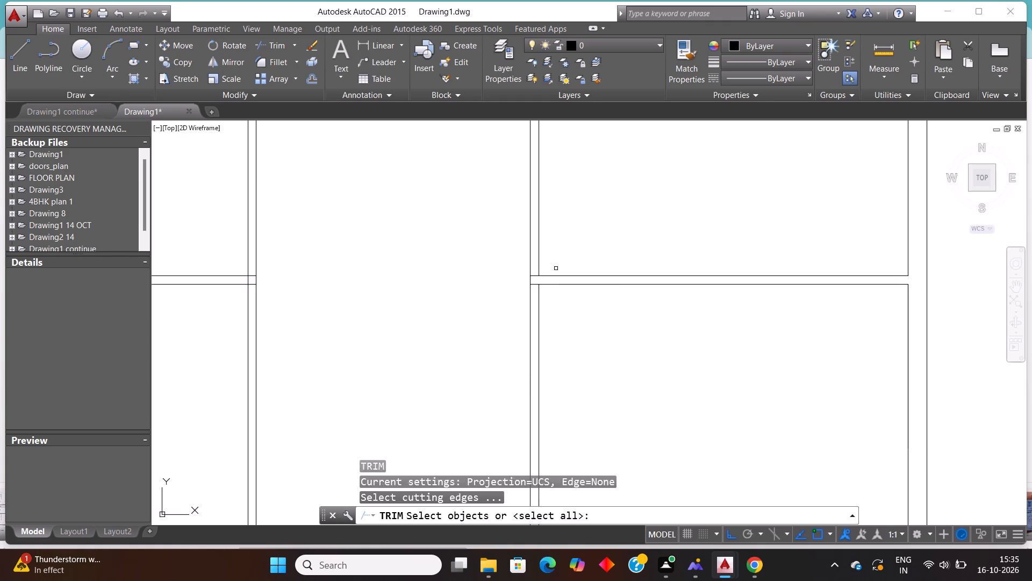
key("Return")
left_click(574, 339)
left_click(488, 335)
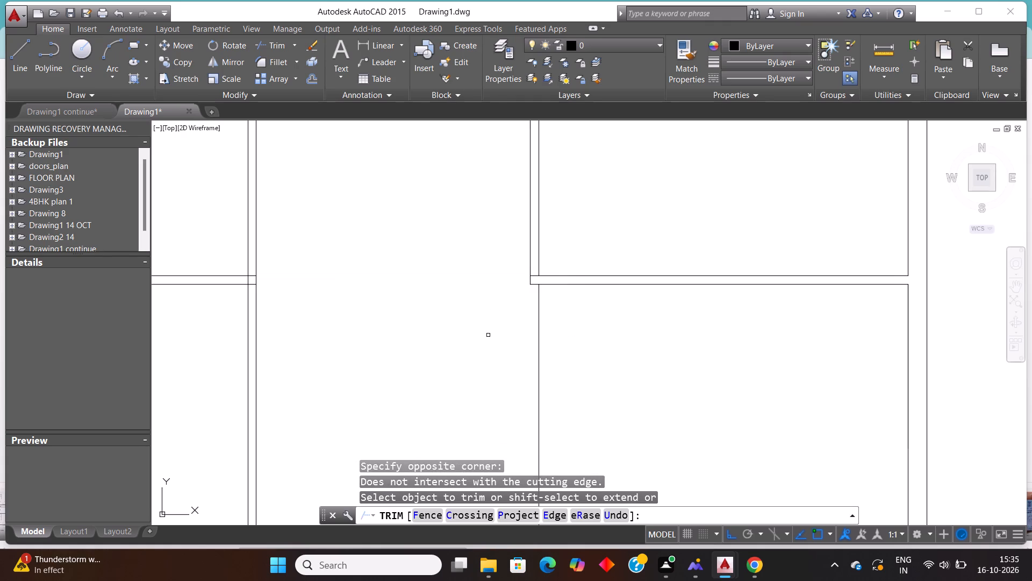
scroll(489, 334, "down", 4)
scroll(571, 313, "up", 1)
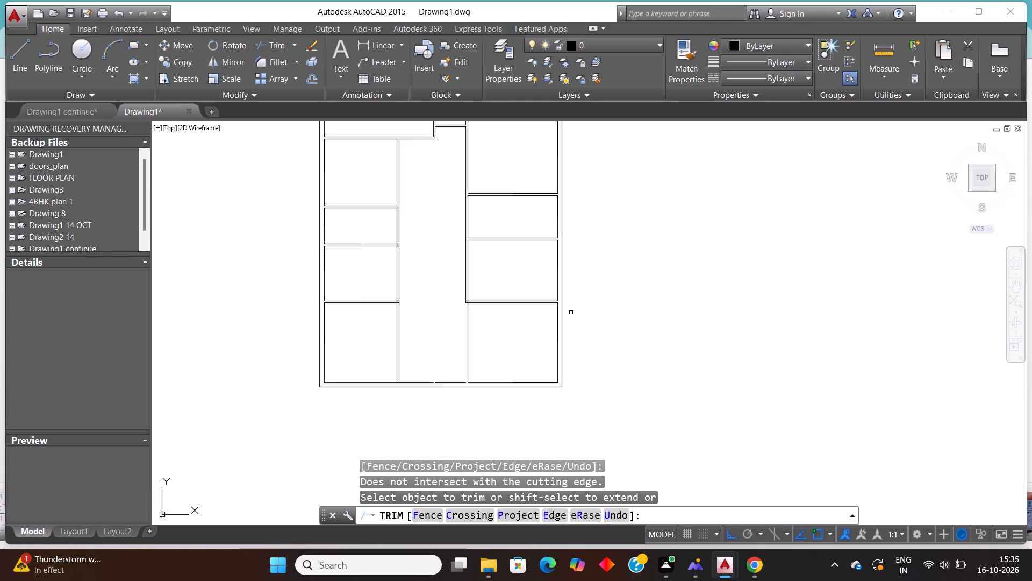
key("Escape")
key("Escape")
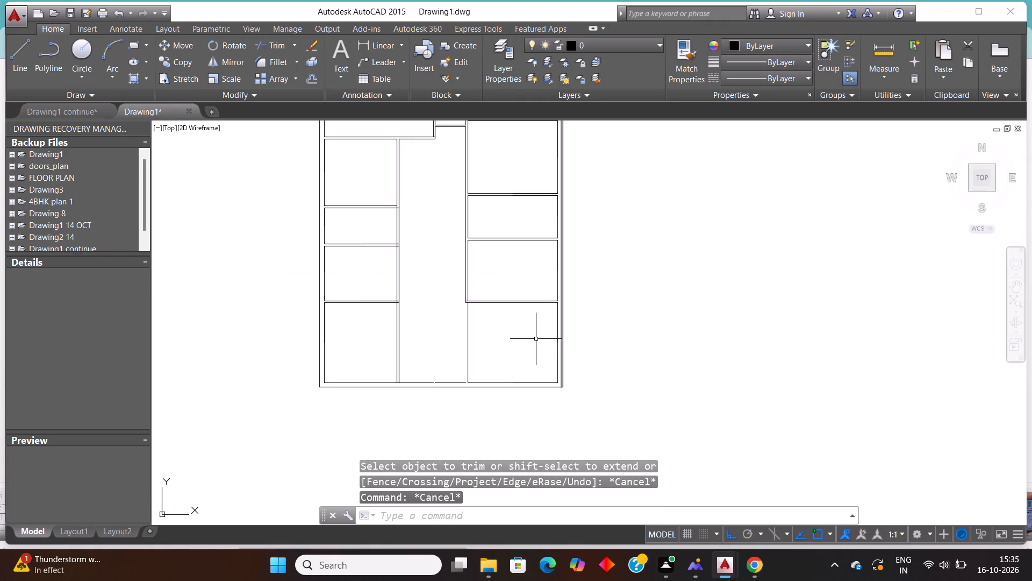
Erase the remaining vertical wall line between the passage and the lower-right room.
left_click(484, 336)
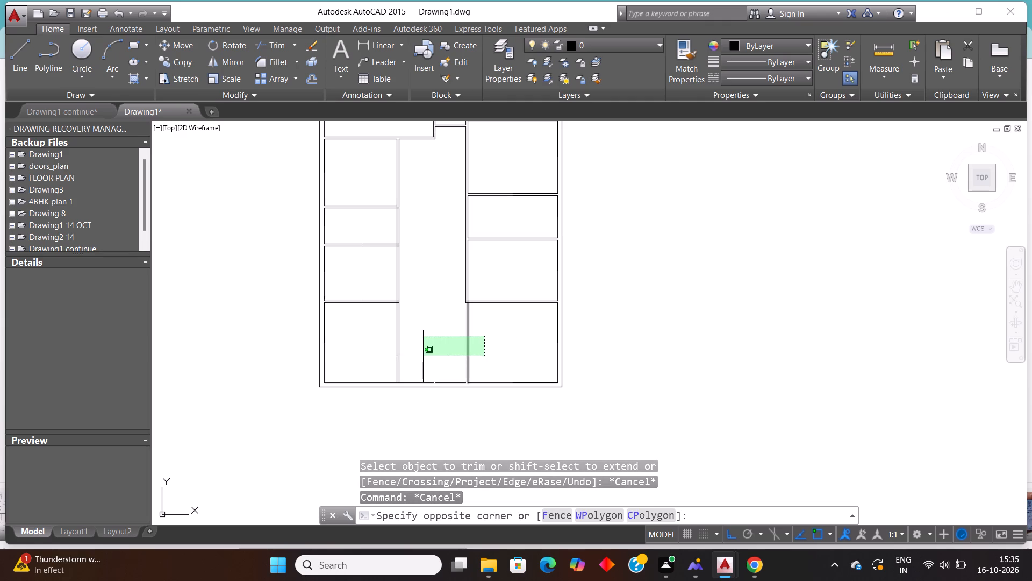
left_click(423, 356)
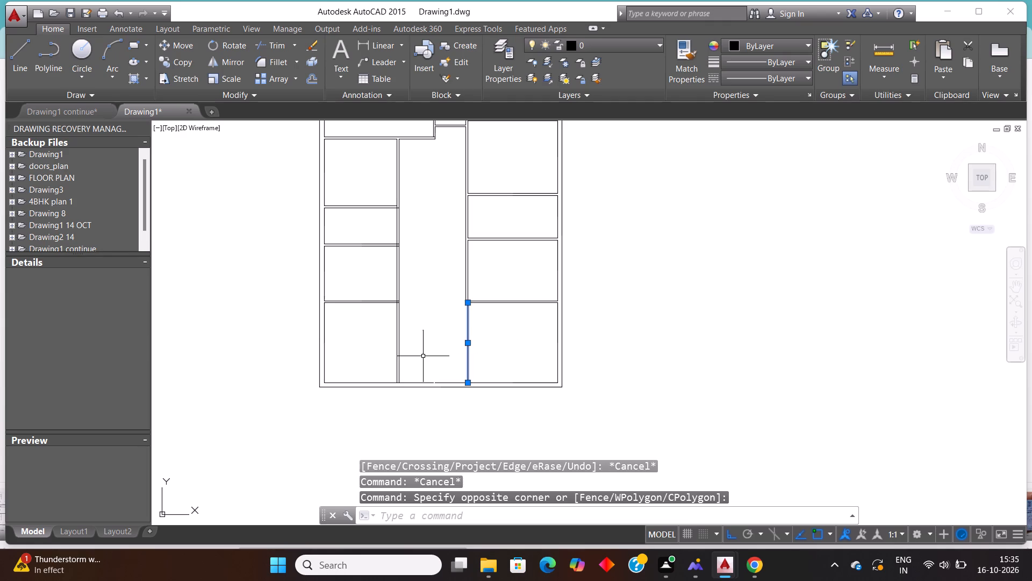
key("Delete")
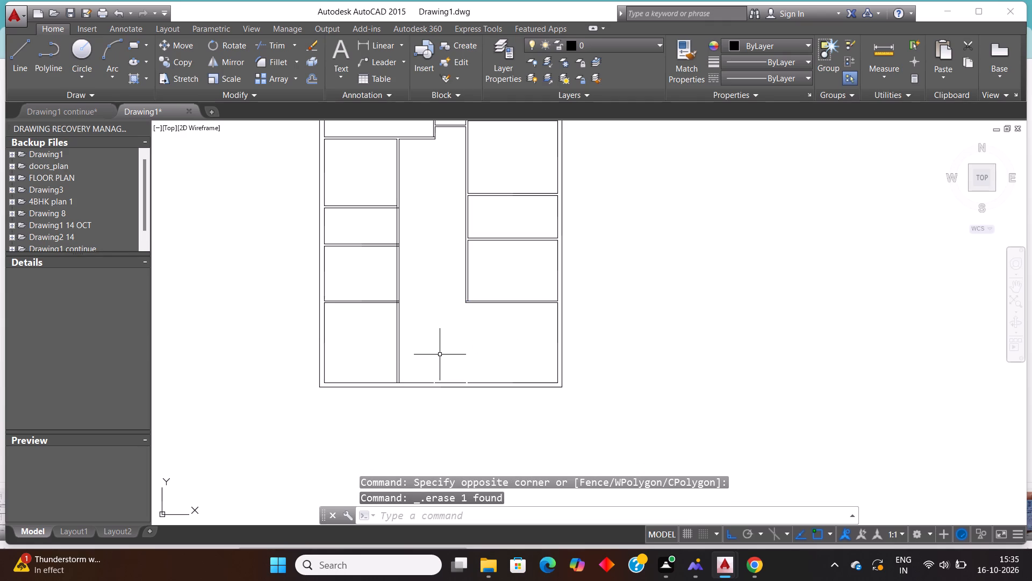
Extend the inner line of the bottom outer wall to close the gaps along the drawing room.
scroll(467, 379, "down", 1)
scroll(462, 388, "up", 3)
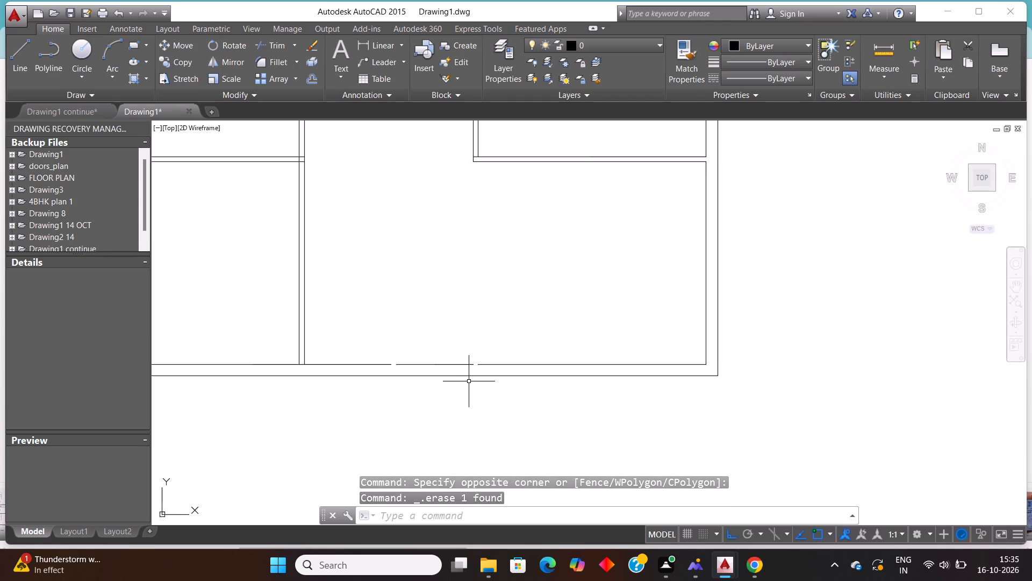
key("Escape")
key("Escape")
type("EX")
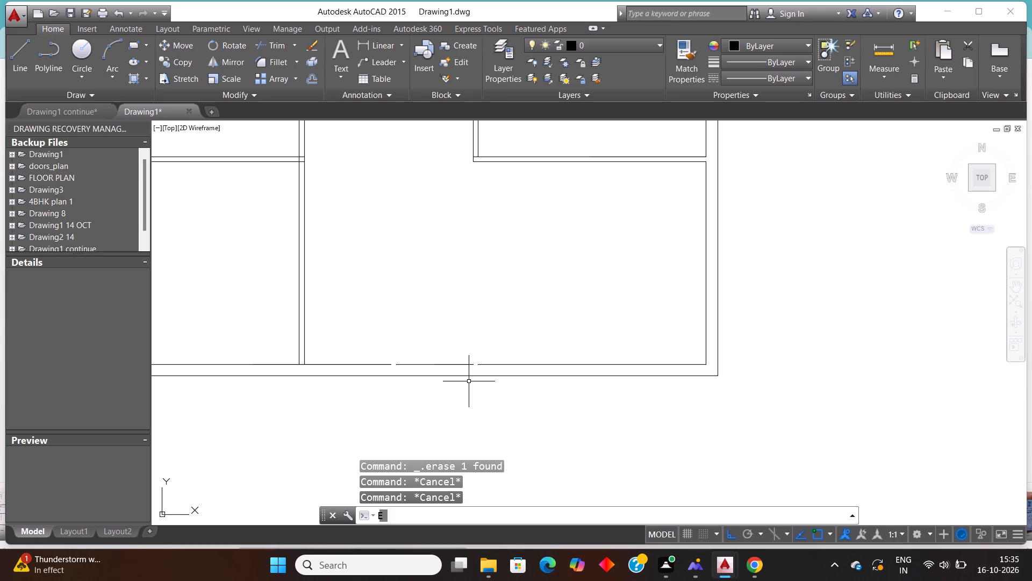
key("Return")
key("Return")
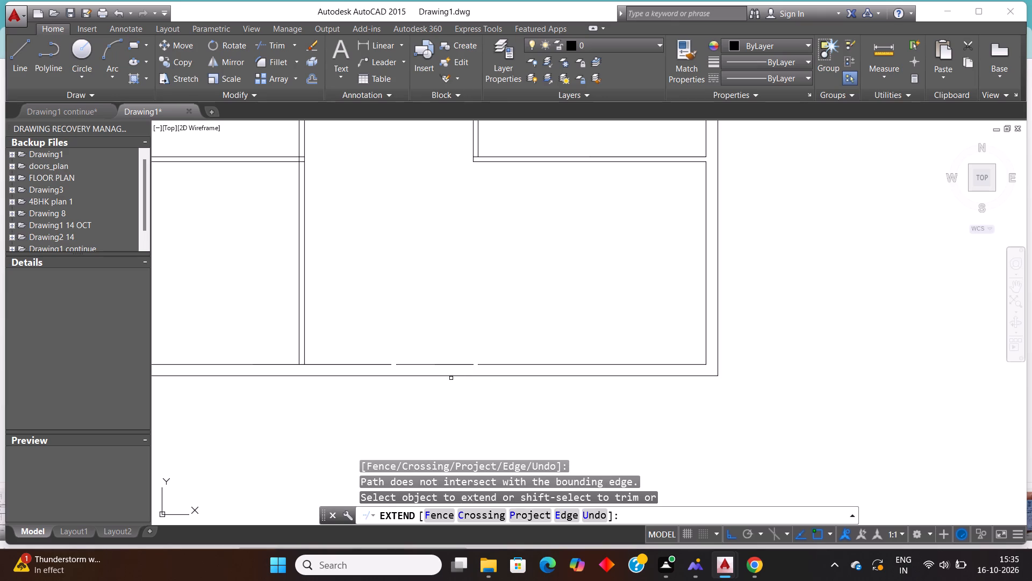
left_click(376, 366)
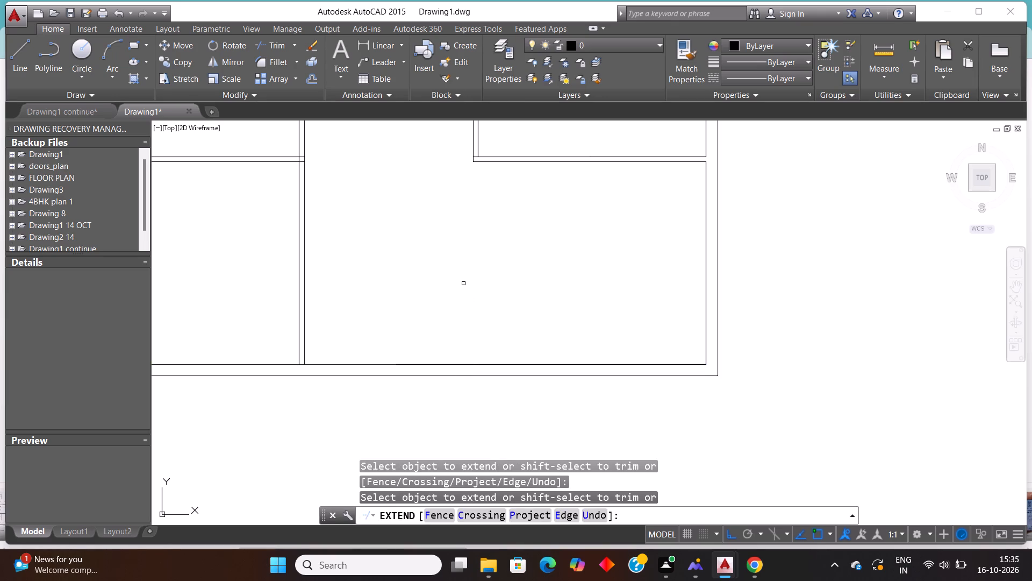
scroll(463, 284, "down", 5)
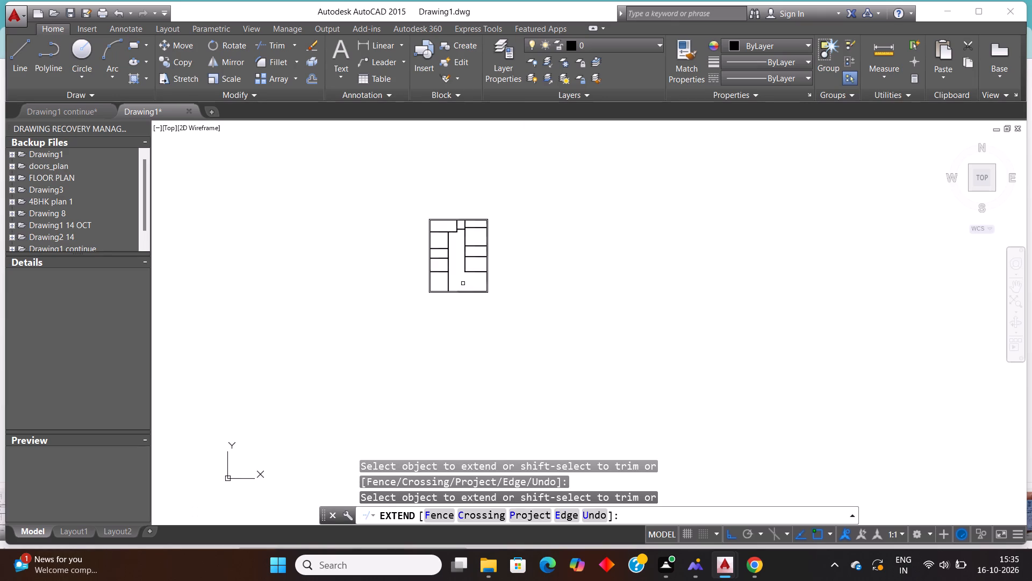
scroll(463, 284, "down", 2)
scroll(453, 229, "up", 1)
scroll(453, 229, "down", 5)
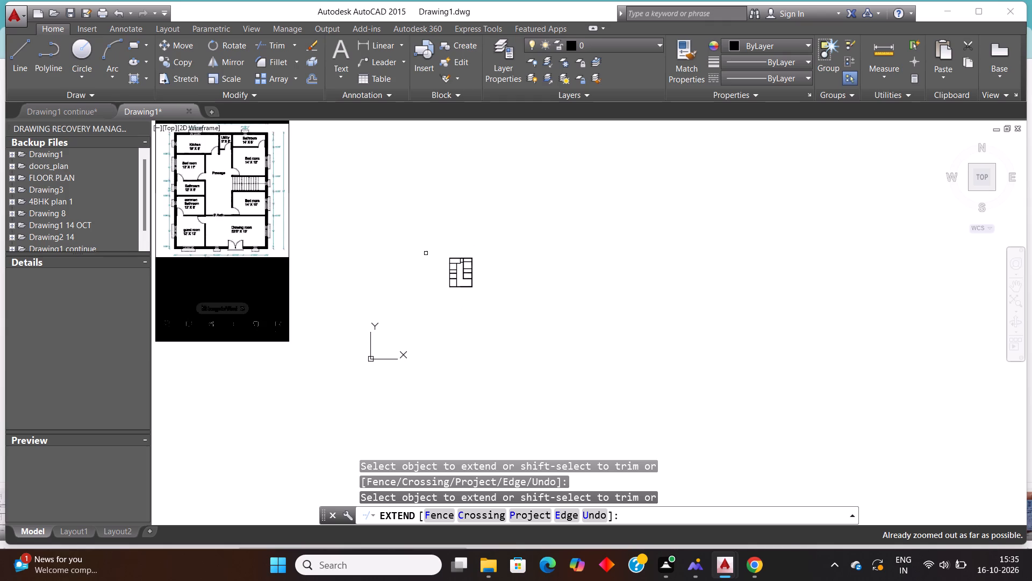
key("Escape")
key("Escape")
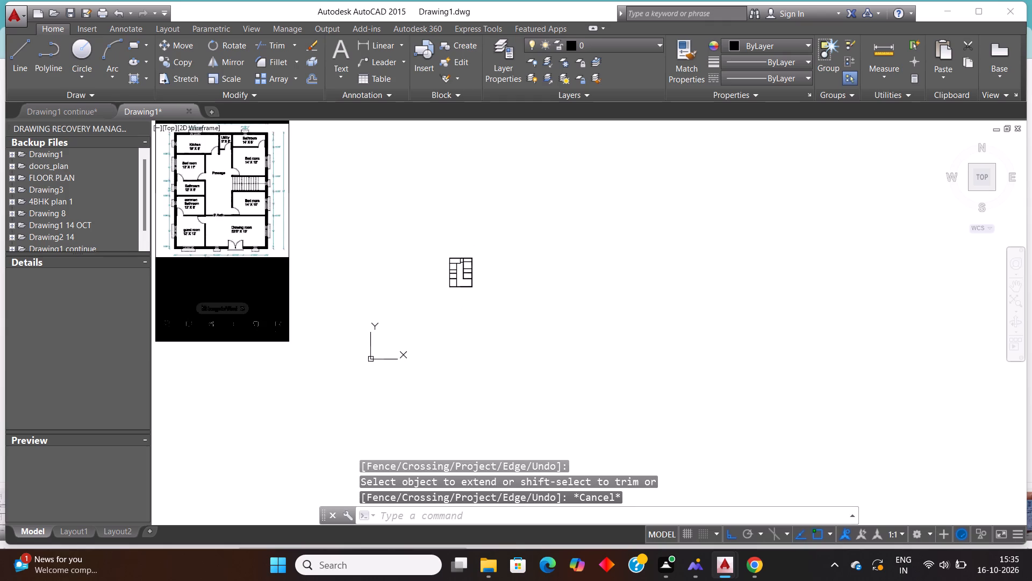
Examine the reference plan's right-side rooms, staircase and drawing room against the redrawn walls.
scroll(426, 253, "down", 3)
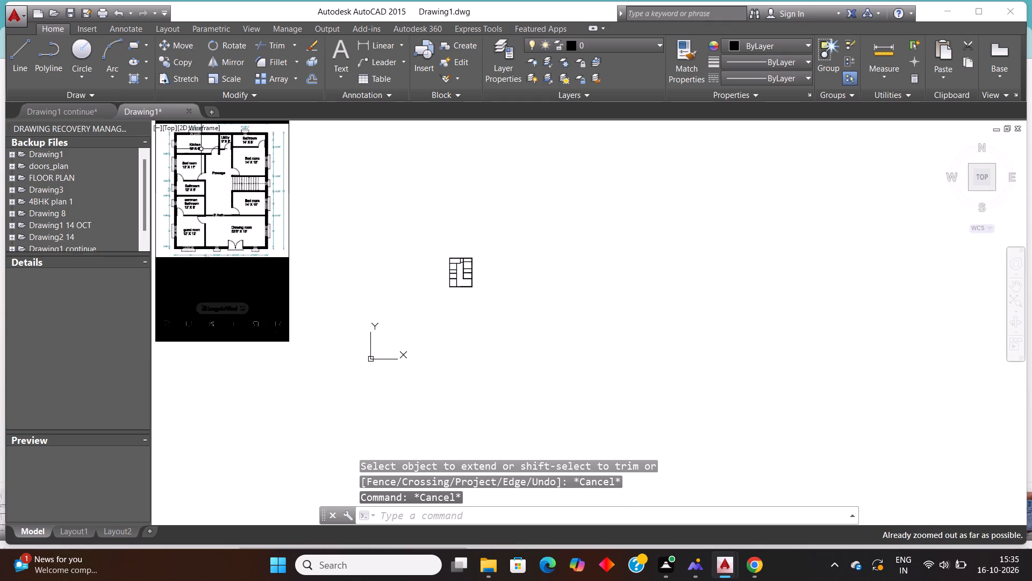
scroll(187, 139, "up", 1)
scroll(182, 138, "down", 6)
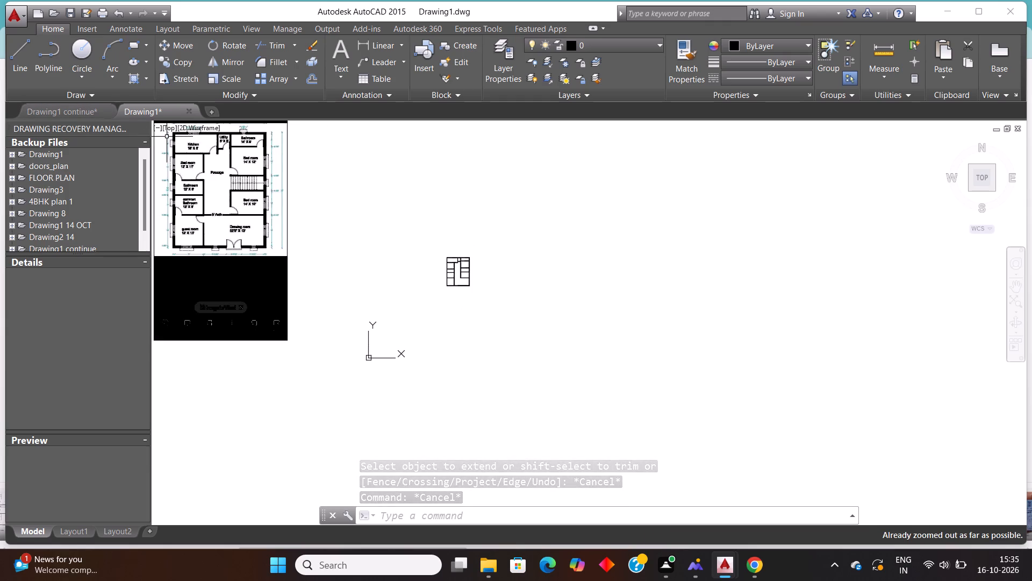
scroll(171, 137, "up", 2)
scroll(178, 141, "down", 3)
scroll(295, 191, "down", 1)
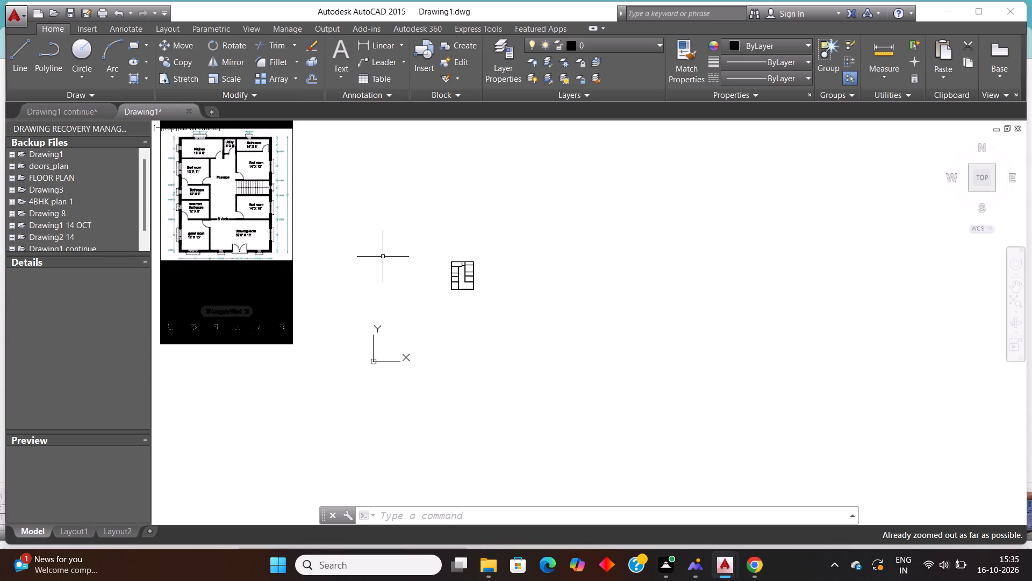
scroll(385, 258, "up", 2)
scroll(385, 258, "down", 1)
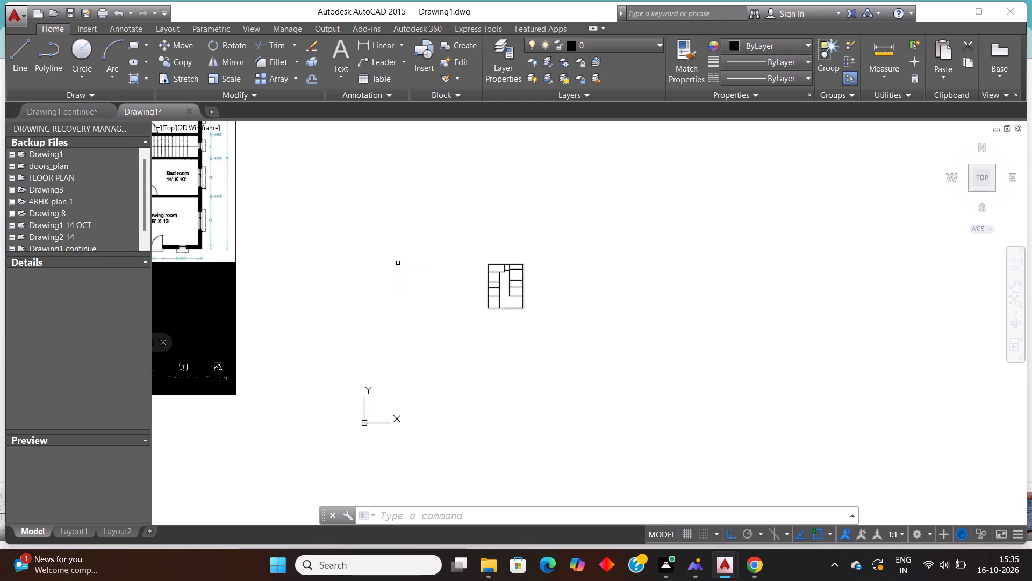
scroll(438, 291, "down", 2)
scroll(391, 280, "down", 1)
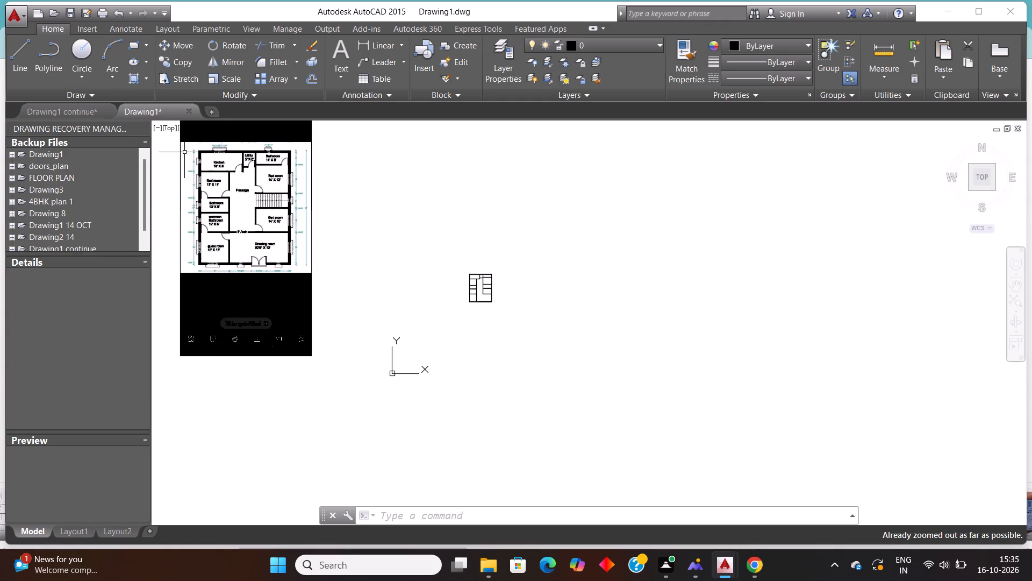
scroll(195, 147, "up", 1)
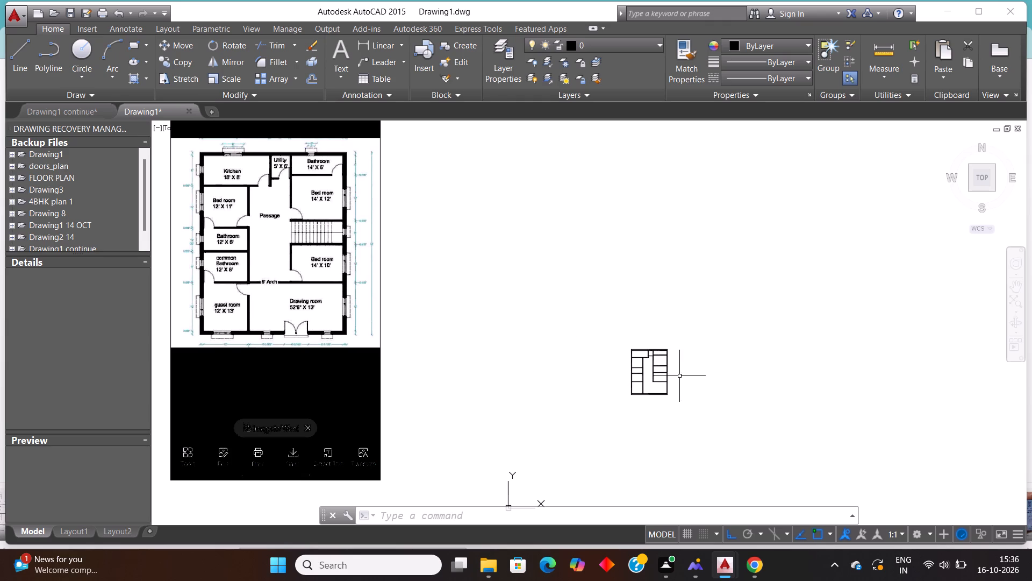
Extend the staircase bay's top and bottom wall lines to the passage-side line of the right passage wall.
scroll(683, 378, "up", 3)
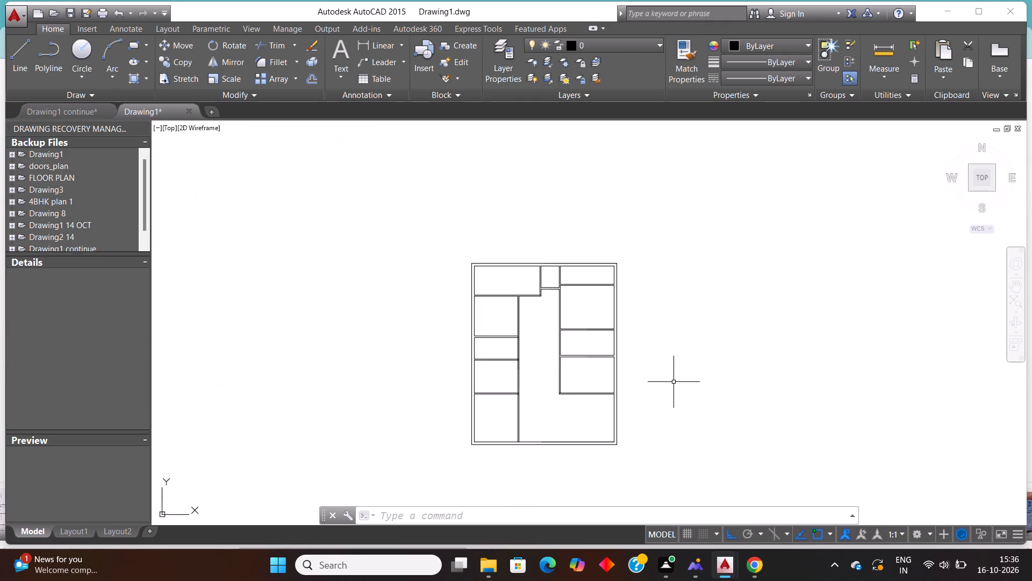
scroll(561, 348, "up", 3)
key("Escape")
key("Escape")
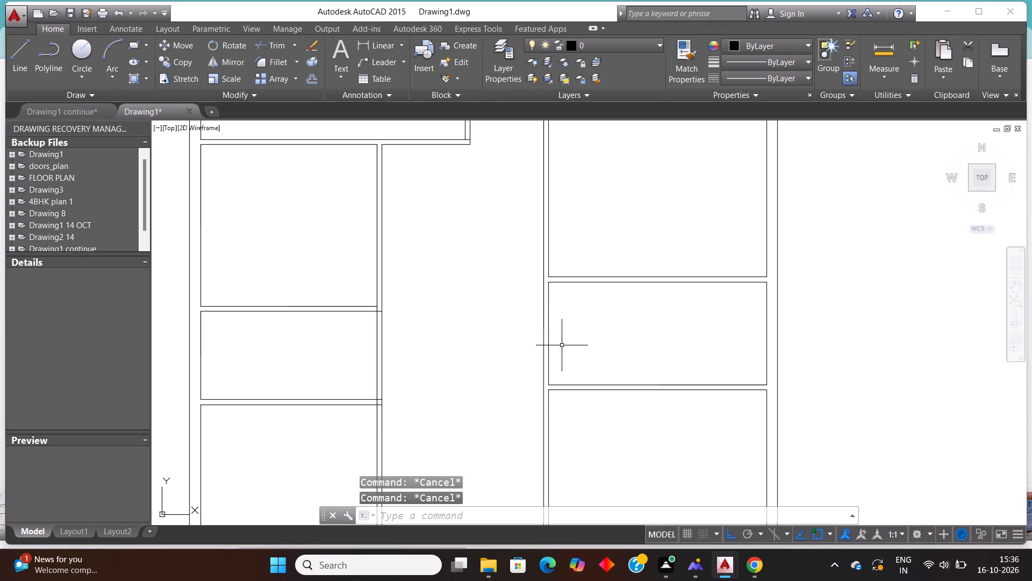
type("EX")
key("Return")
key("Return")
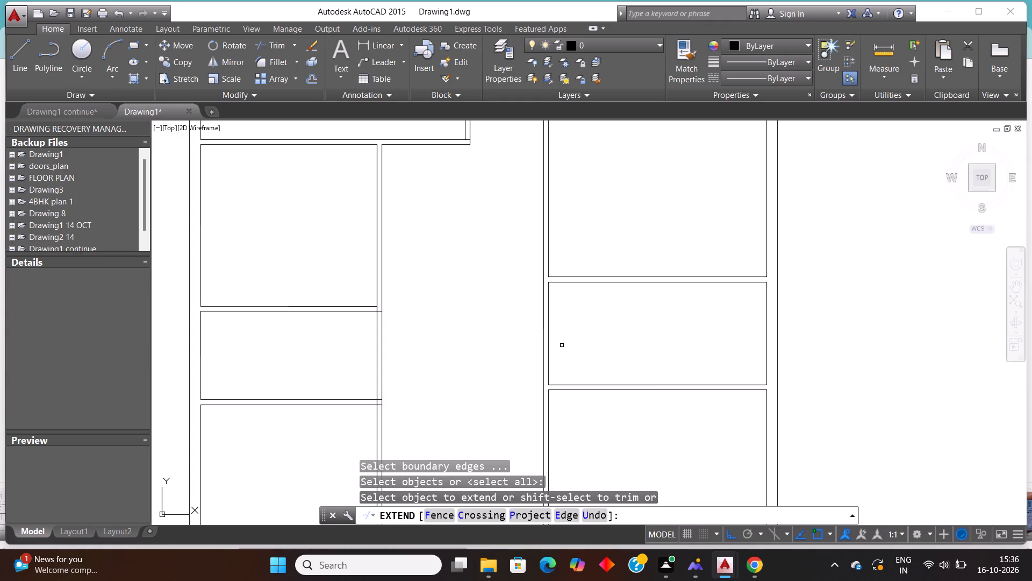
scroll(579, 332, "down", 2)
scroll(586, 322, "up", 2)
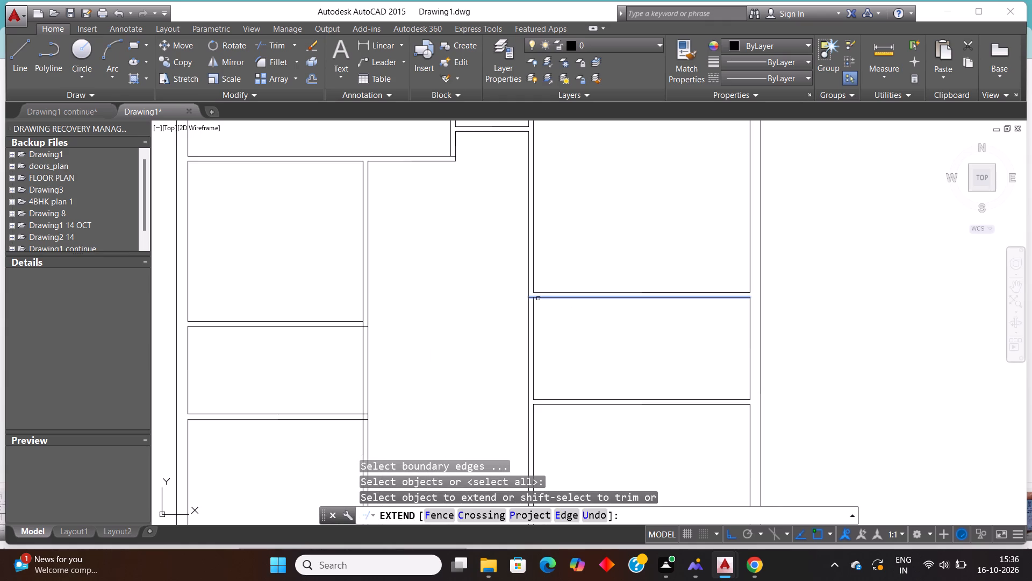
left_click(538, 299)
left_click(541, 400)
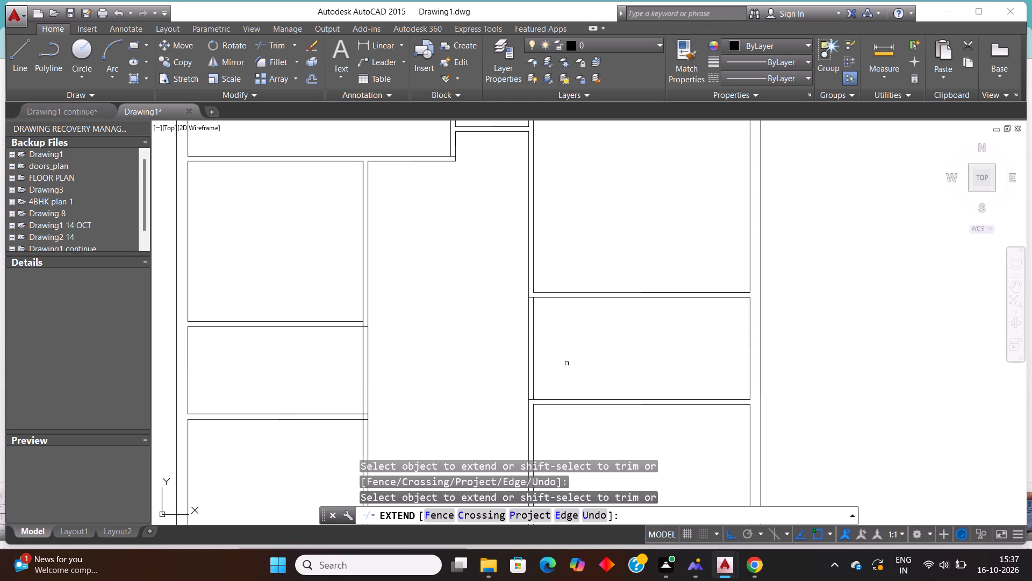
key("Escape")
key("Escape")
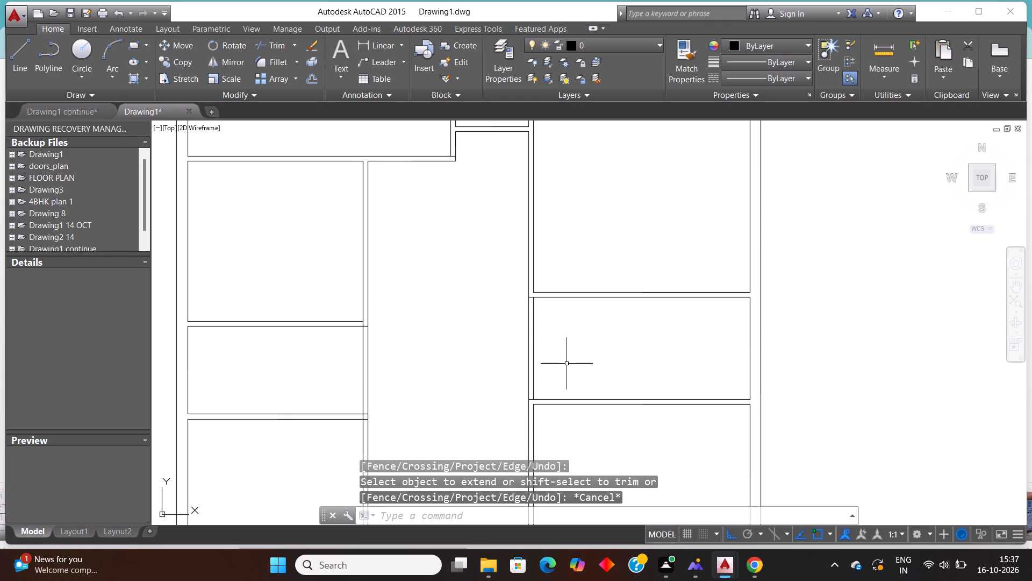
Trim the passage-side line of the right passage wall between the two extended staircase wall lines.
type("TR")
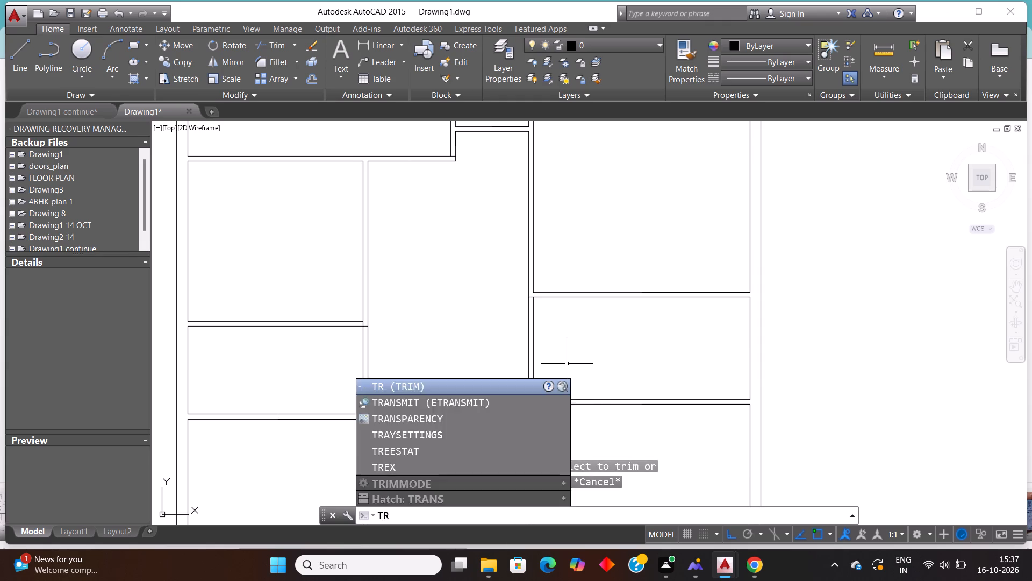
key("Return")
key("Return")
left_click_drag(559, 362, 550, 359)
left_click(487, 357)
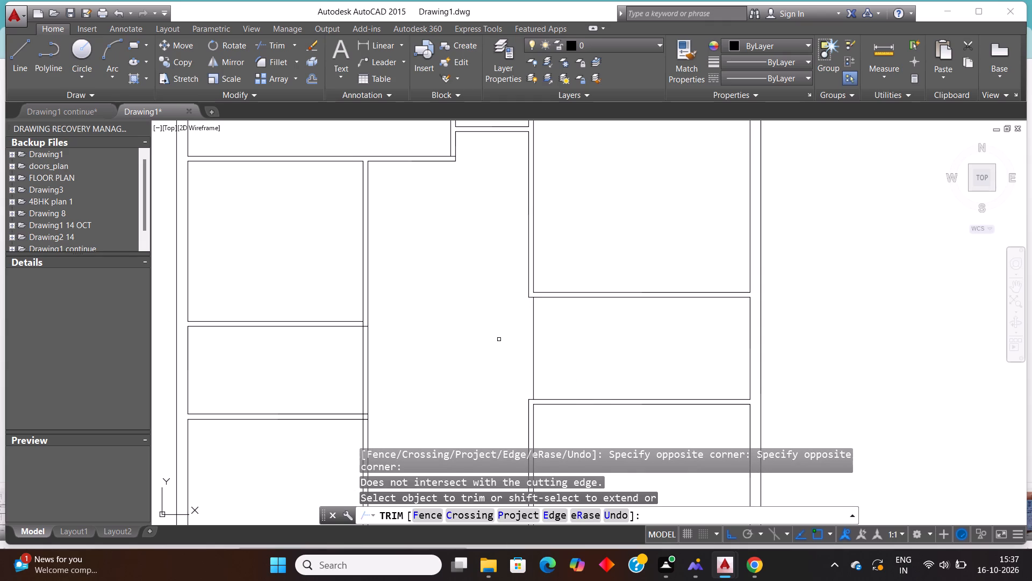
key("Escape")
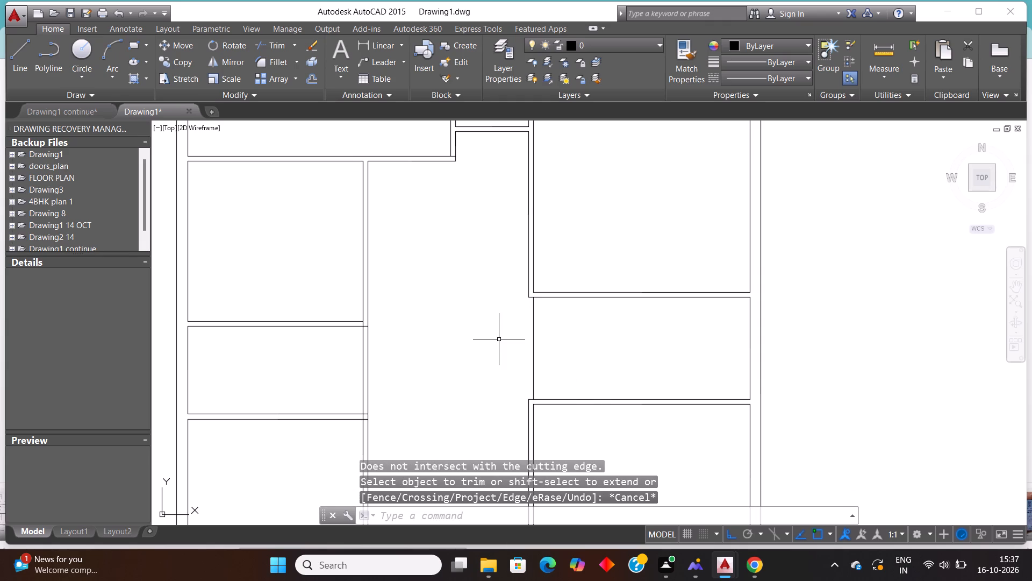
Erase the remaining vertical wall line that closes the staircase bay off from the passage.
left_click(558, 336)
left_click(506, 349)
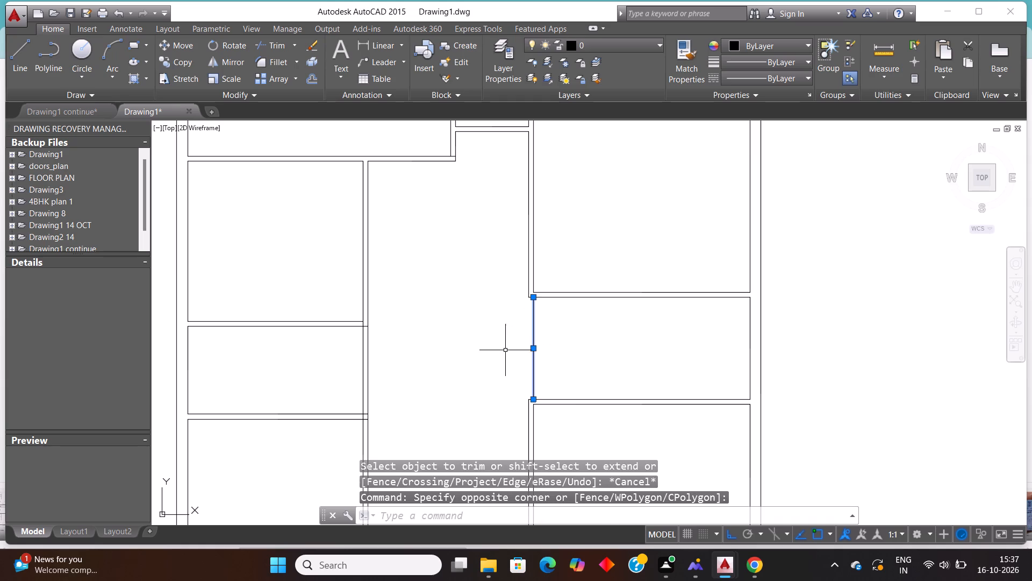
key("Delete")
scroll(505, 350, "down", 7)
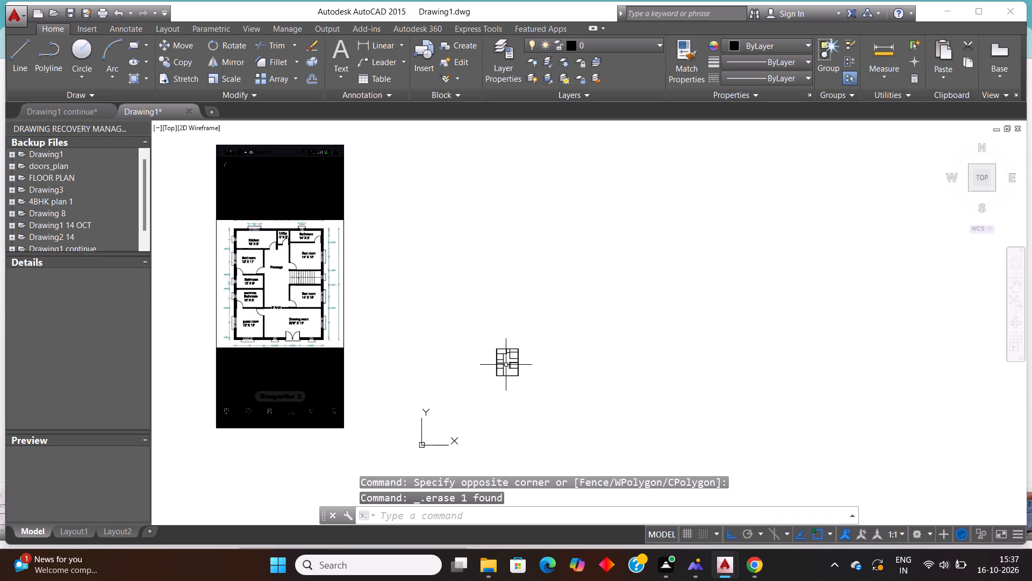
Draw a horizontal centre line across the staircase bay from the midpoint of the outer wall's inner line to the passage-side opening.
scroll(326, 316, "up", 1)
scroll(647, 416, "up", 2)
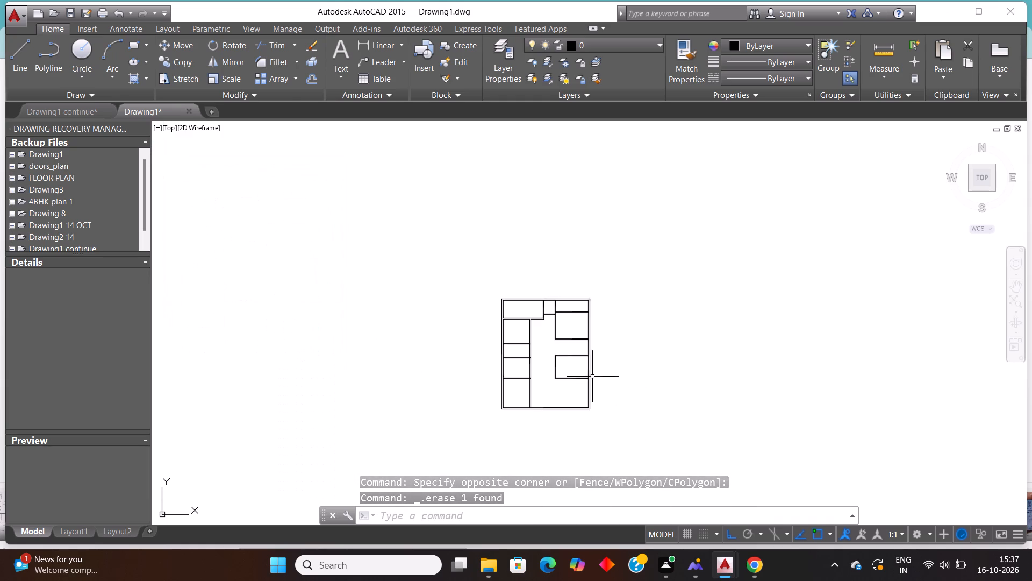
scroll(591, 375, "up", 2)
scroll(526, 262, "up", 1)
key("Escape")
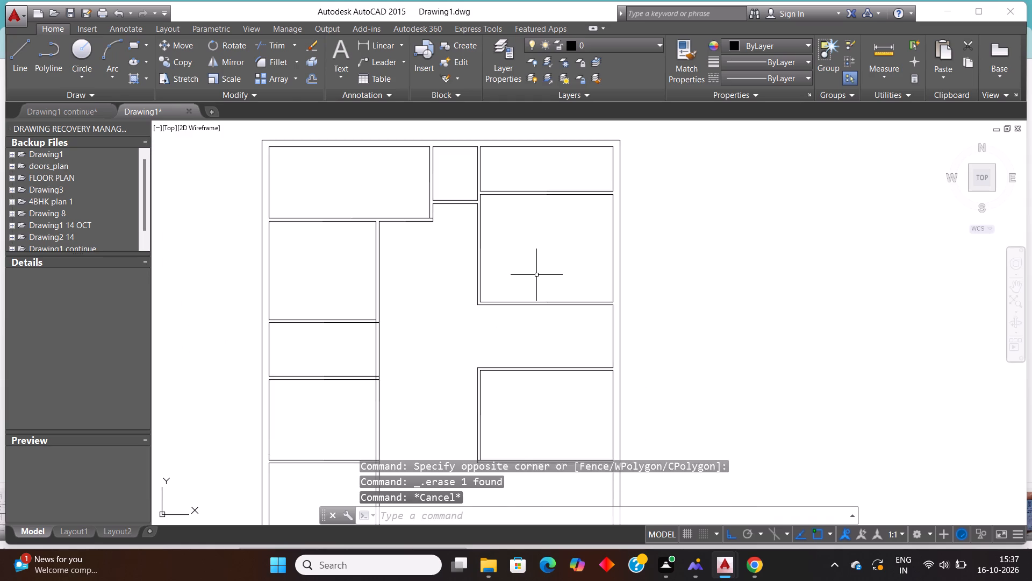
key("Escape")
key("l")
key("Return")
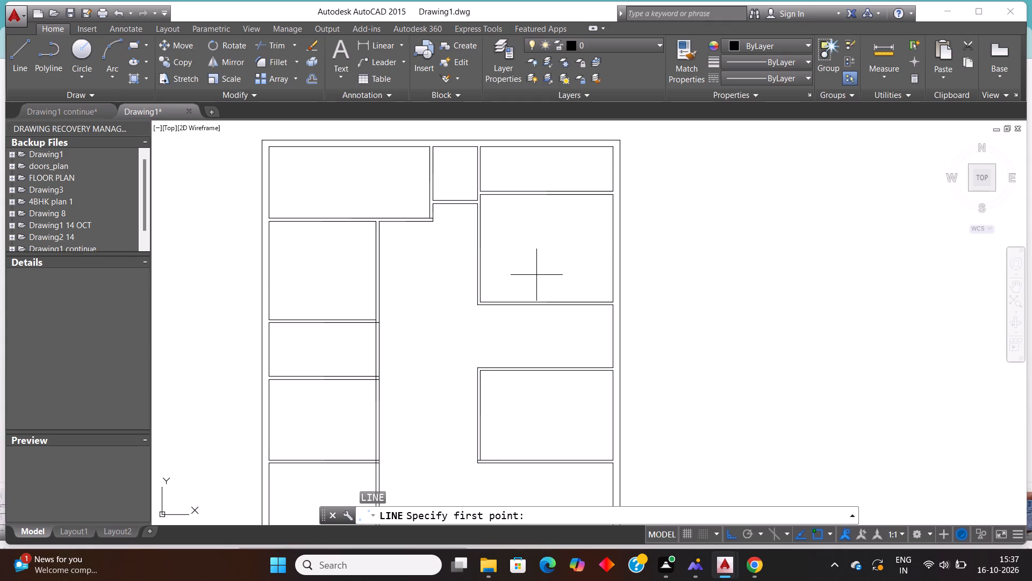
left_click(613, 339)
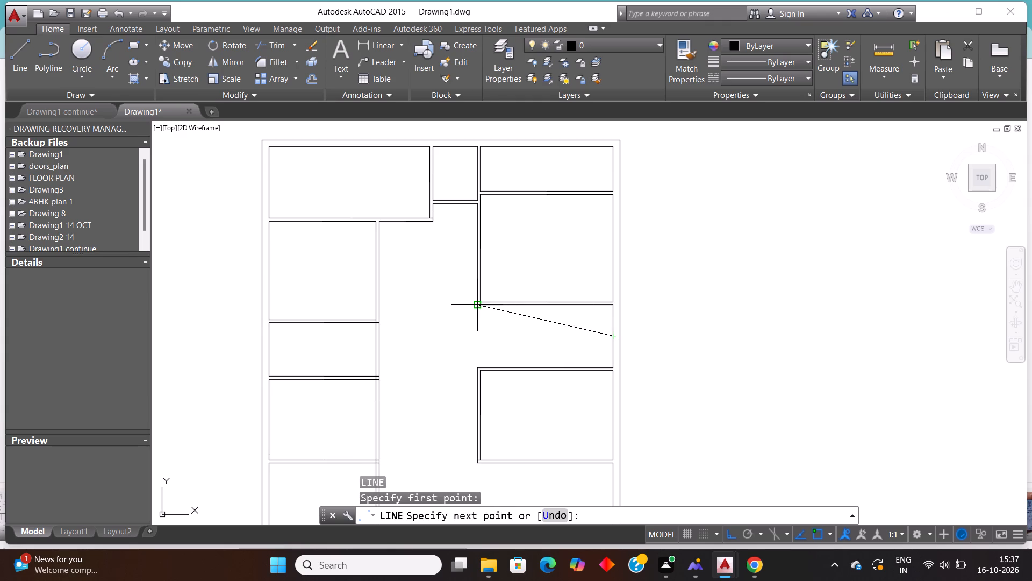
left_click(479, 337)
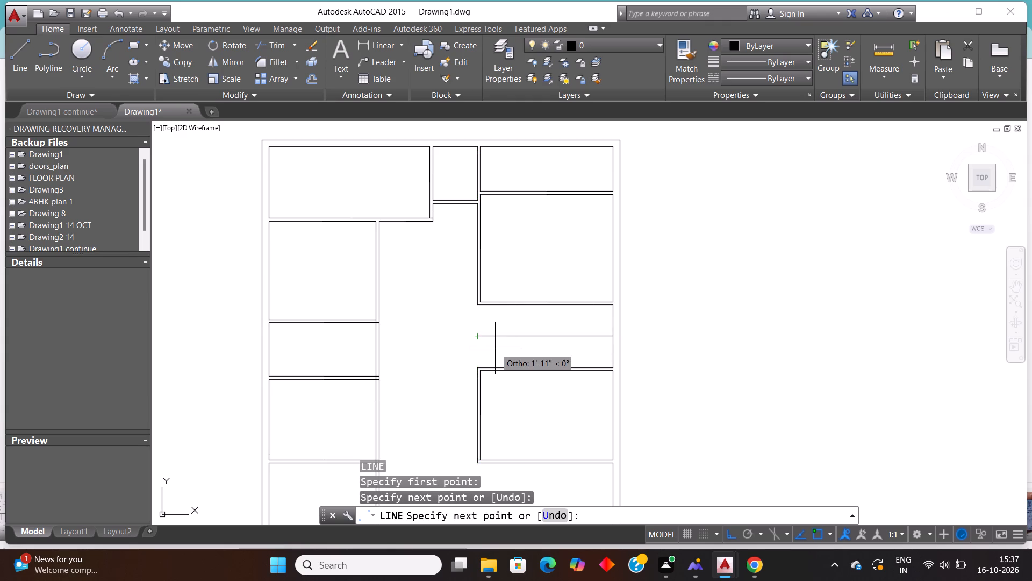
key("Escape")
key("Escape")
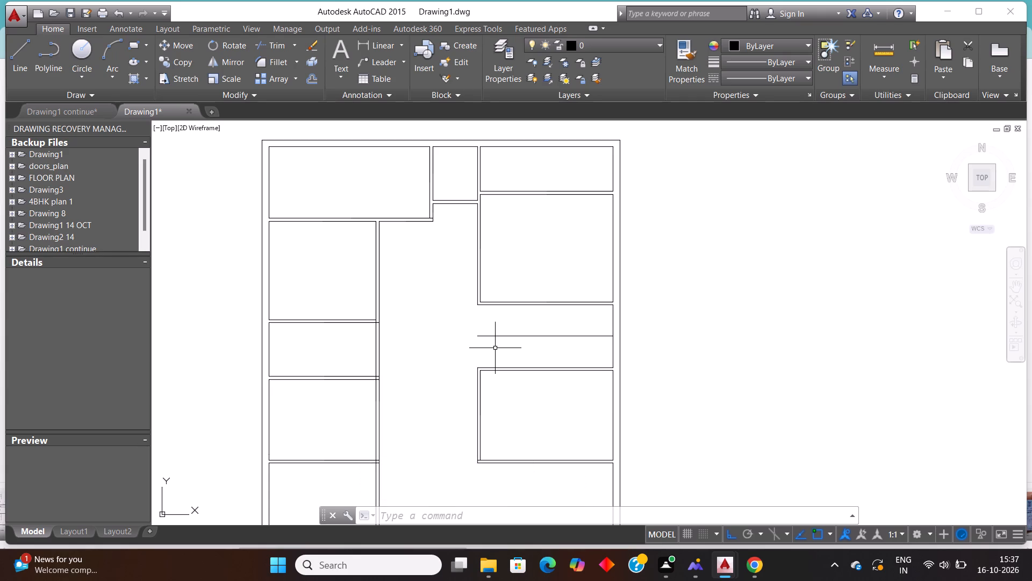
key("Escape")
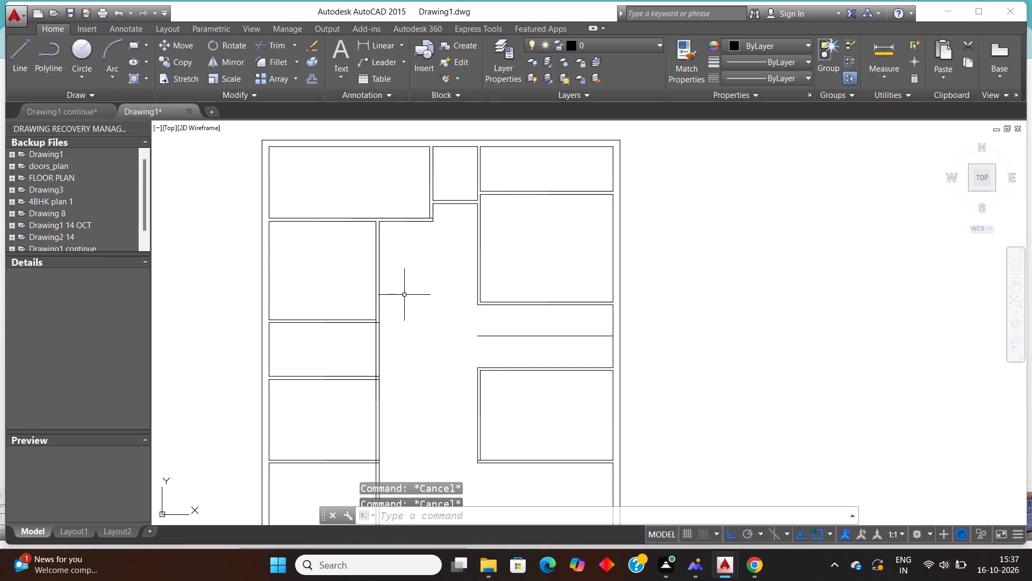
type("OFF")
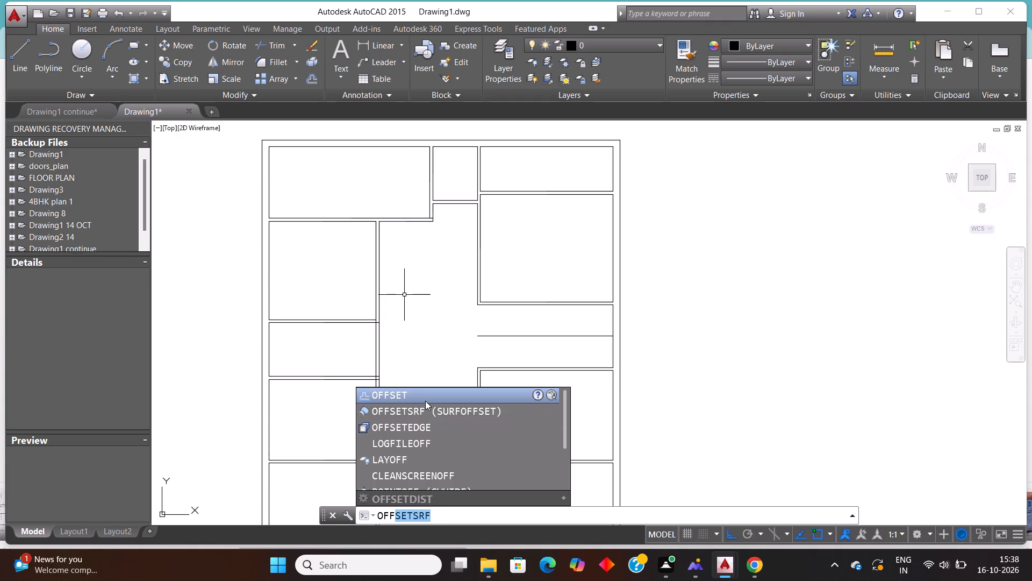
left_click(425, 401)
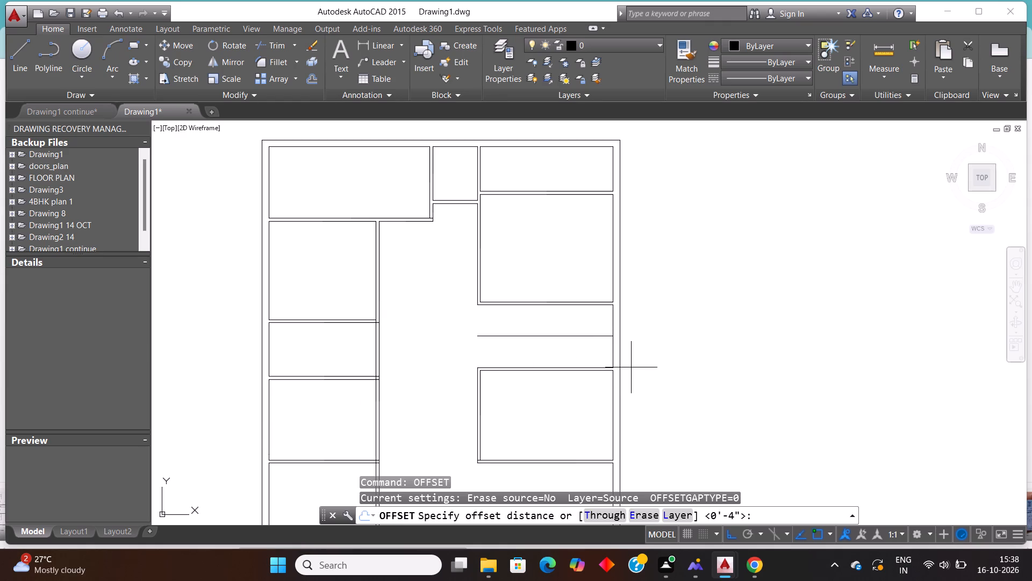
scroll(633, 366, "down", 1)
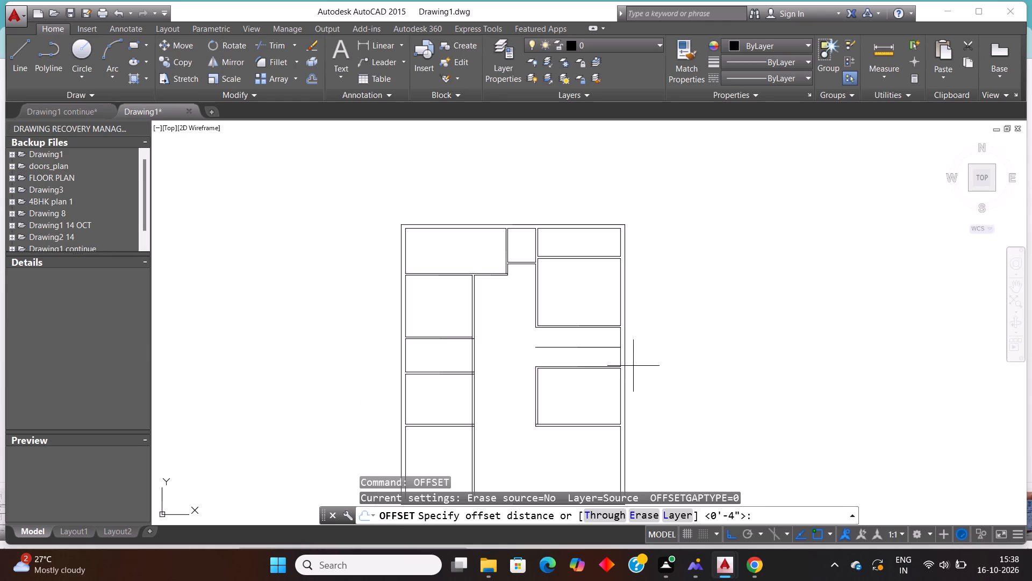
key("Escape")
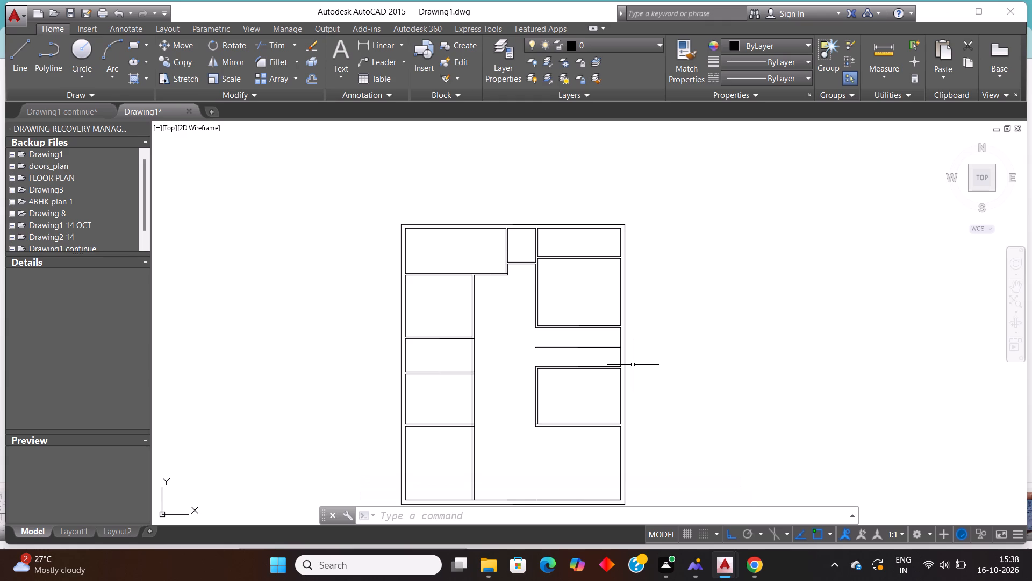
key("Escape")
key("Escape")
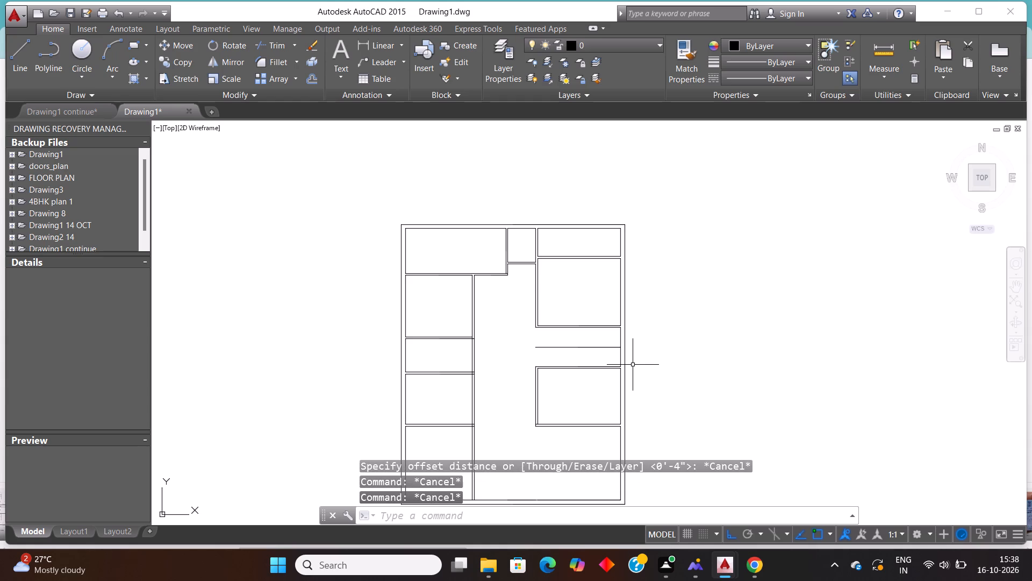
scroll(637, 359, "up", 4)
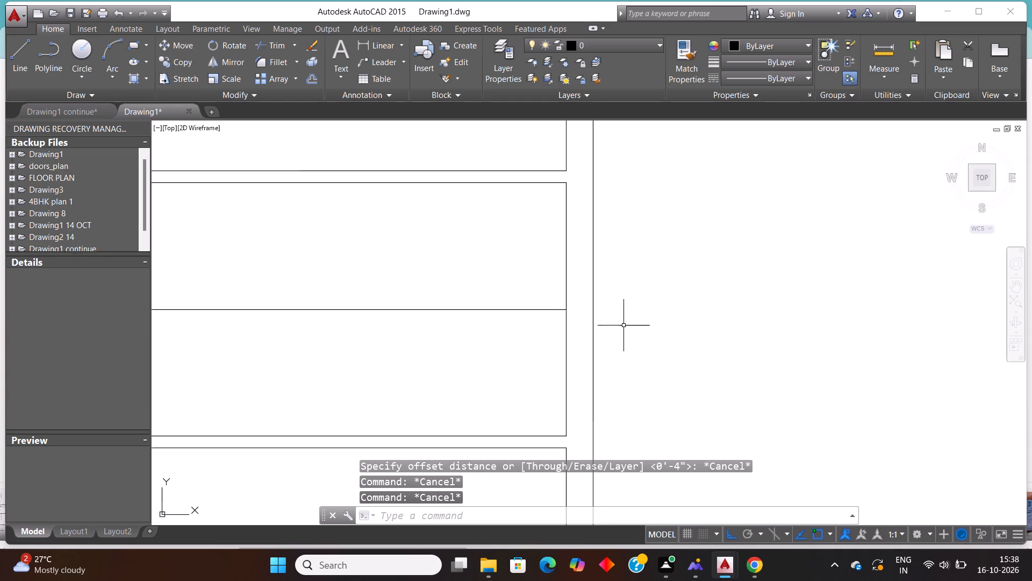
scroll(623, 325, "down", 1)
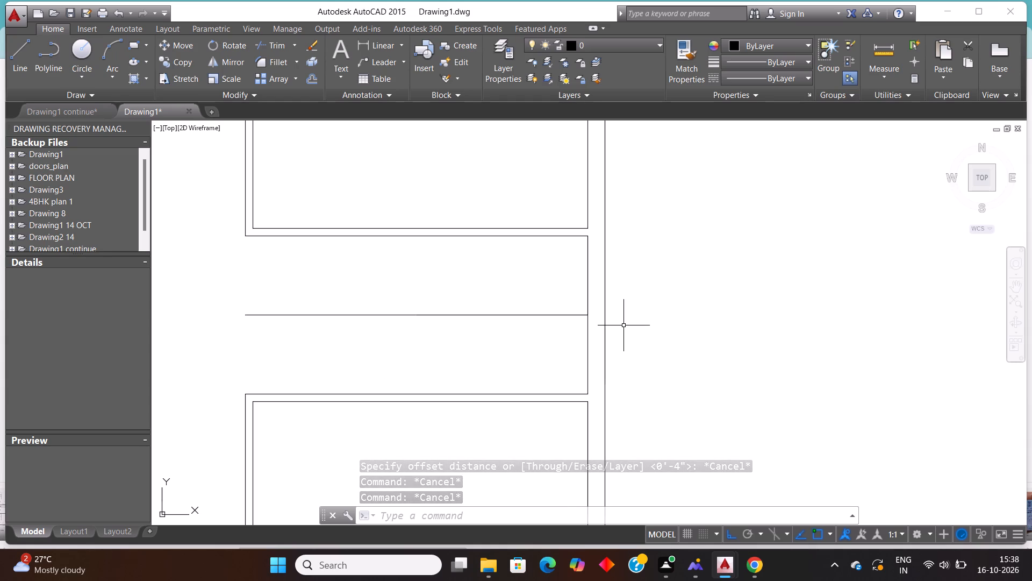
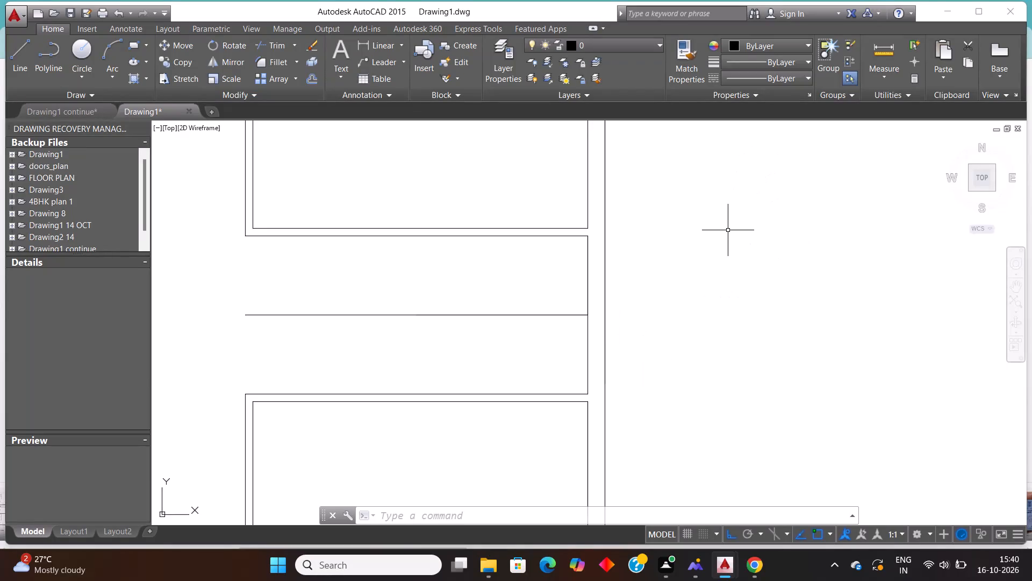
Offset the outer wall's inner line 2' into the staircase bay to mark the landing edge.
key("Escape")
type("OFF")
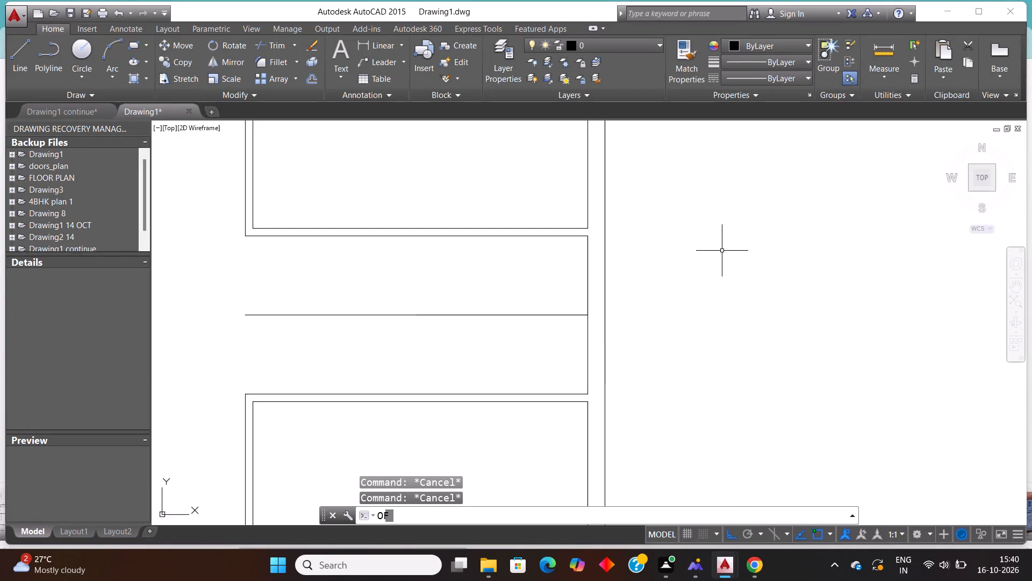
key("Return")
key("1")
key("BackSpace")
type("2'")
key("Return")
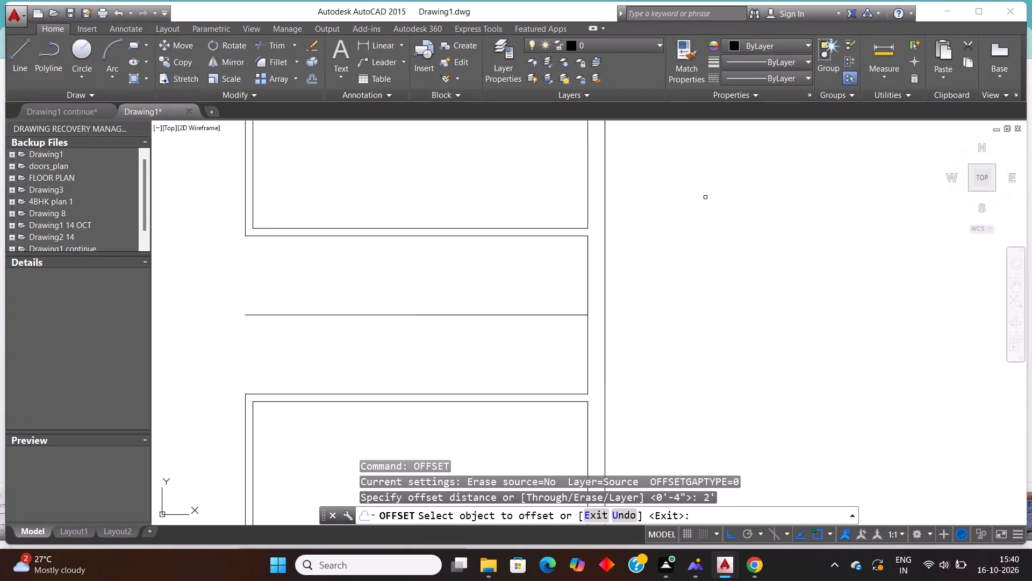
left_click(587, 274)
left_click(506, 274)
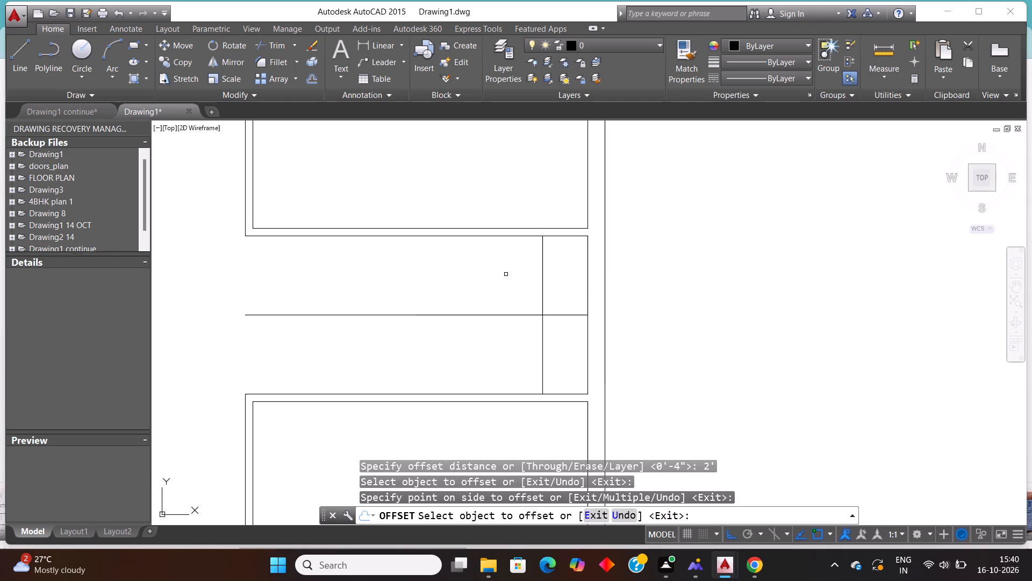
key("Escape")
Starting from the landing line, offset each new line 1' toward the passage to make the first six stair tread lines.
type("OFF")
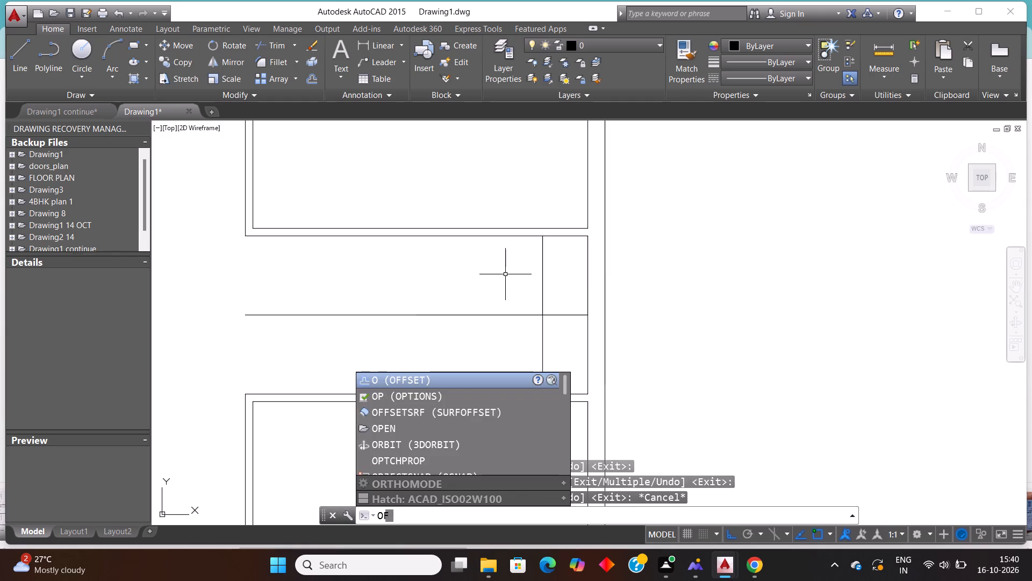
key("Return")
type("1'")
key("Return")
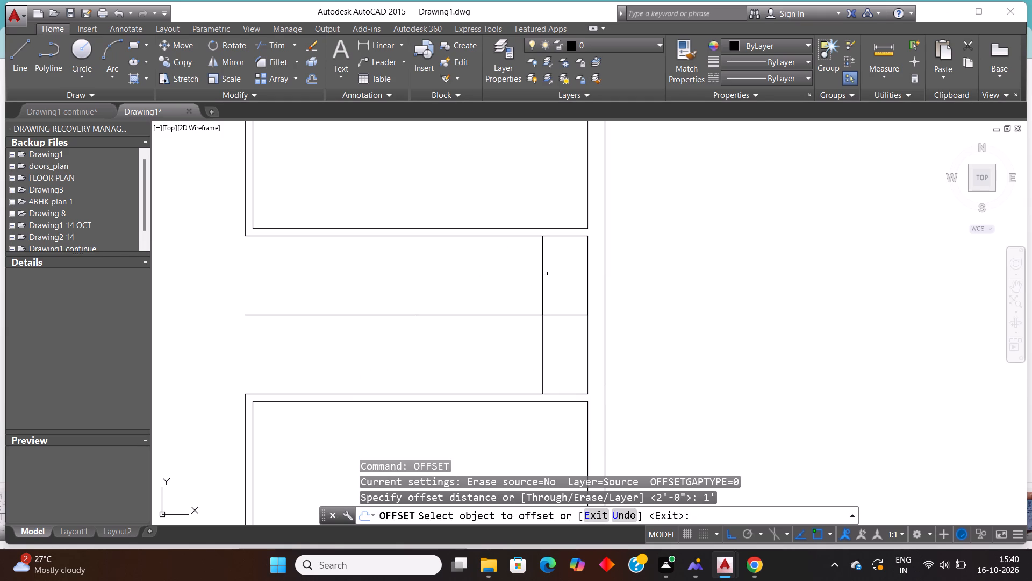
left_click(540, 278)
left_click(543, 275)
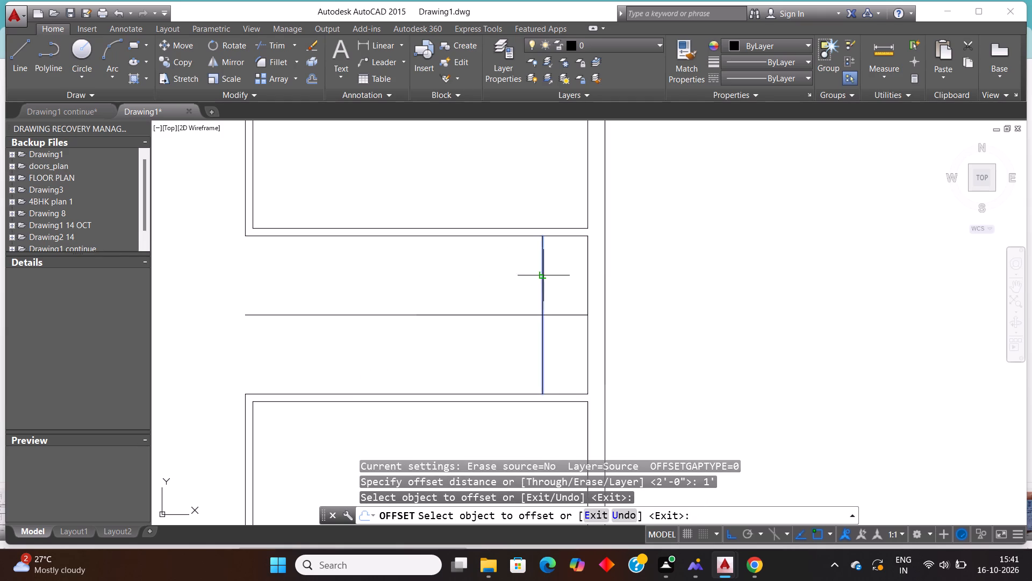
left_click(478, 288)
left_click(519, 264)
left_click(415, 281)
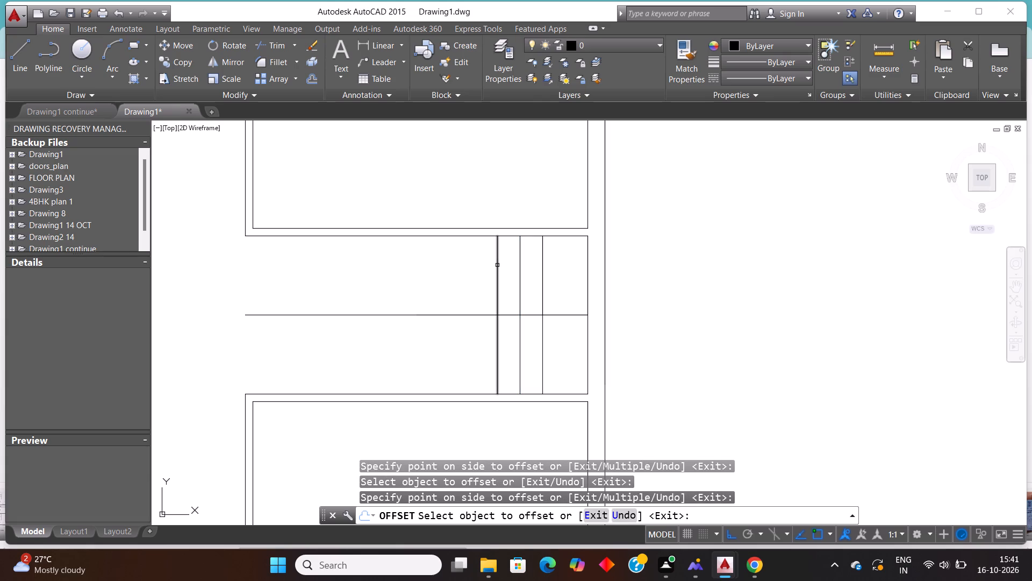
left_click(498, 265)
left_click(414, 290)
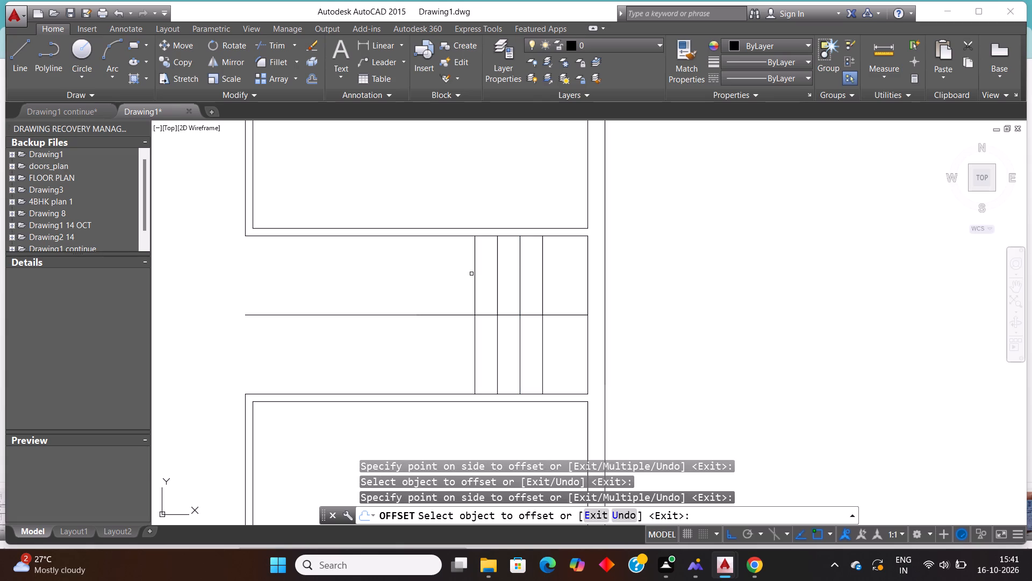
left_click(474, 273)
left_click(437, 273)
left_click(453, 277)
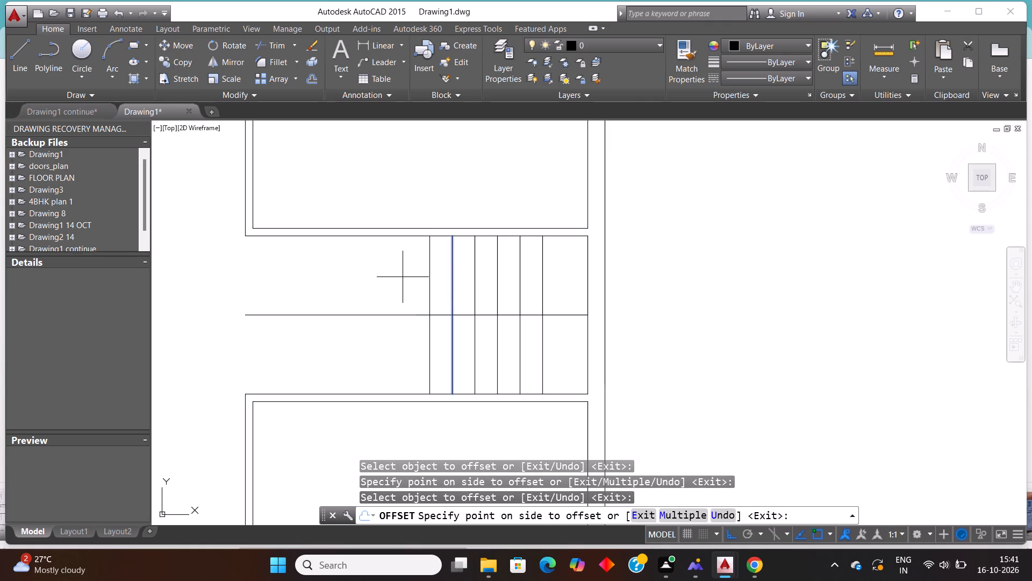
left_click(399, 276)
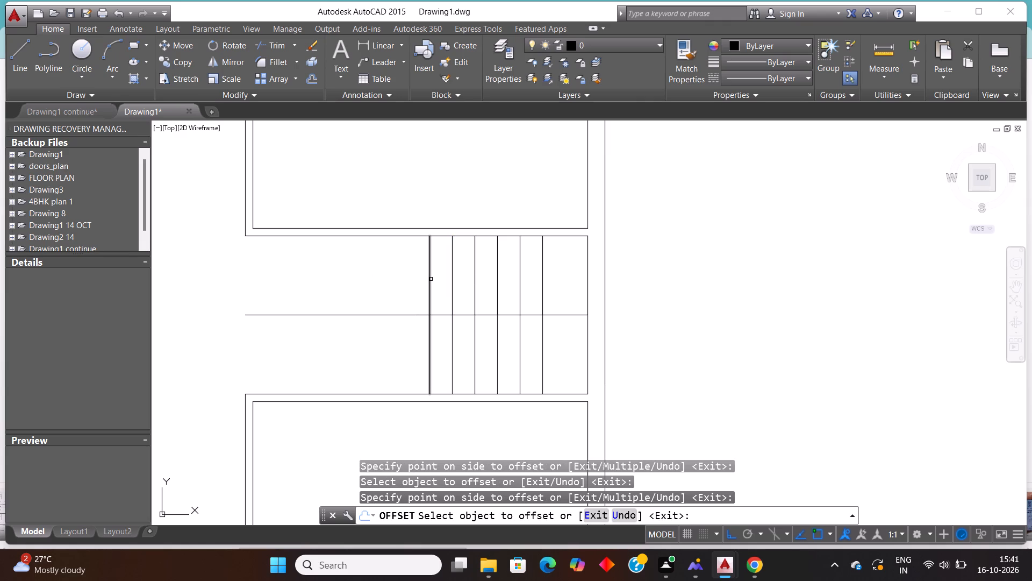
left_click(431, 279)
left_click(406, 280)
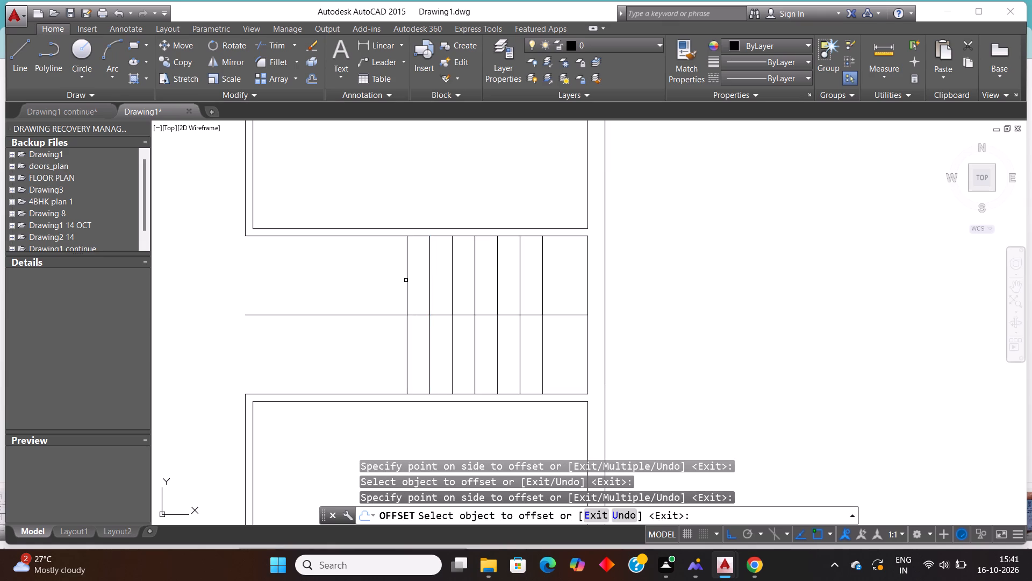
Add six more tread lines at 1' offsets, continuing from the last tread toward the passage opening.
left_click(407, 280)
left_click(391, 274)
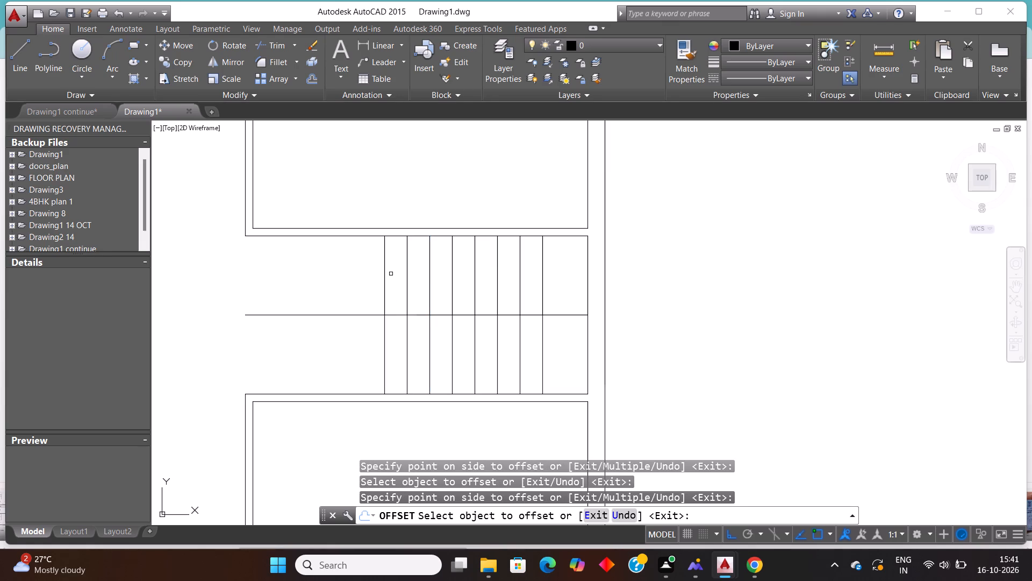
left_click(384, 278)
left_click(285, 276)
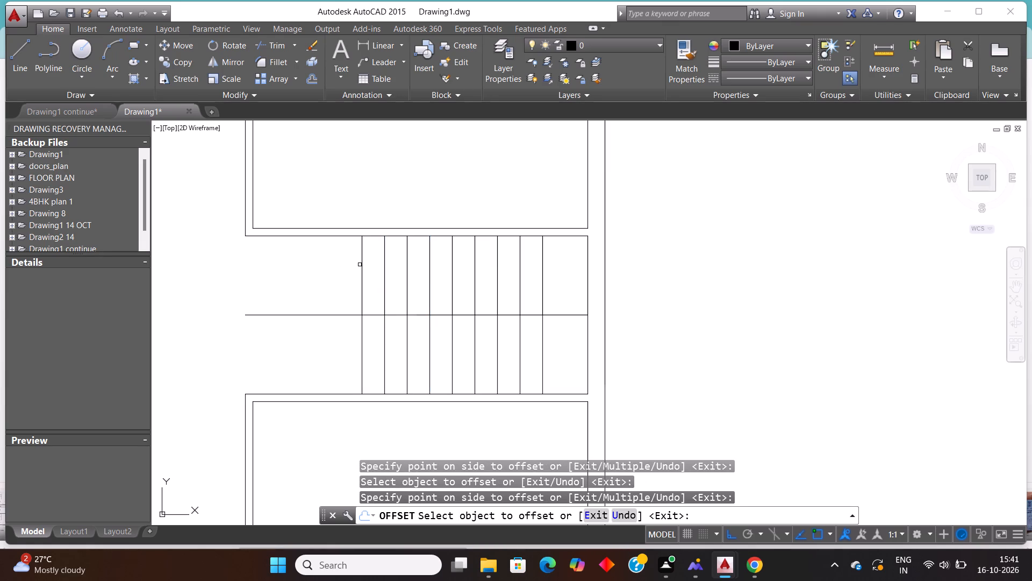
left_click(362, 264)
left_click(307, 268)
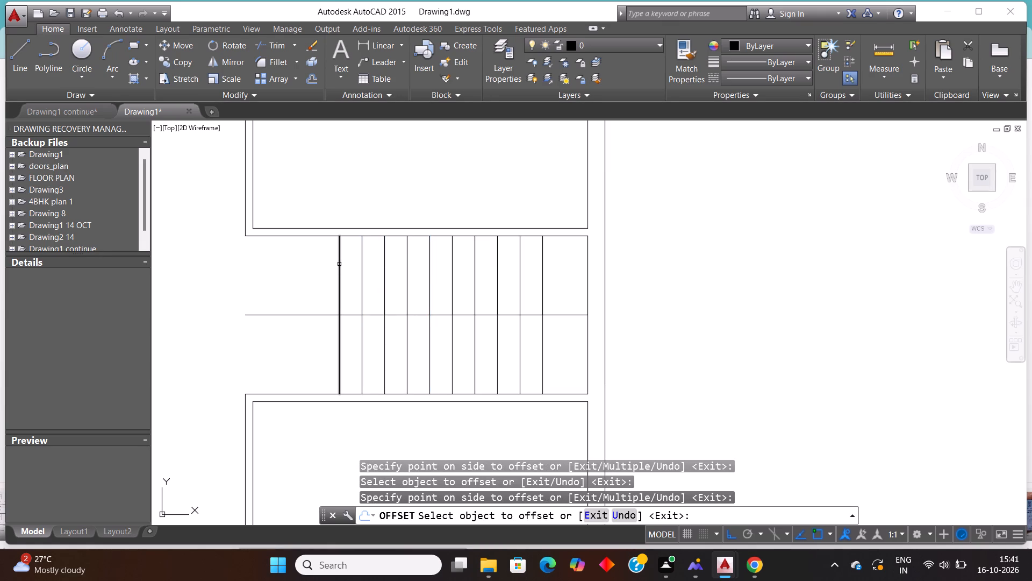
left_click(340, 264)
left_click(279, 263)
left_click(317, 265)
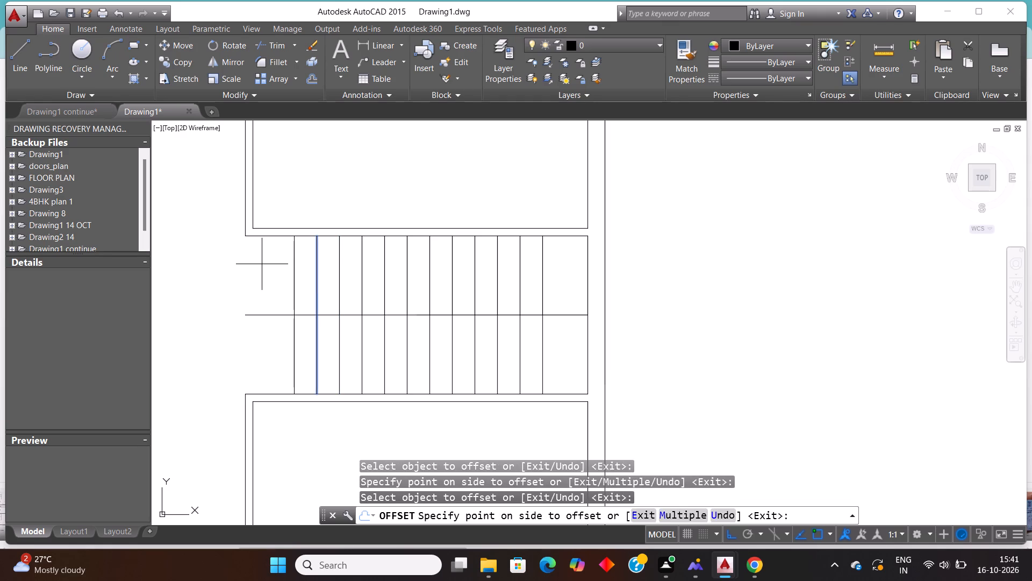
left_click(261, 263)
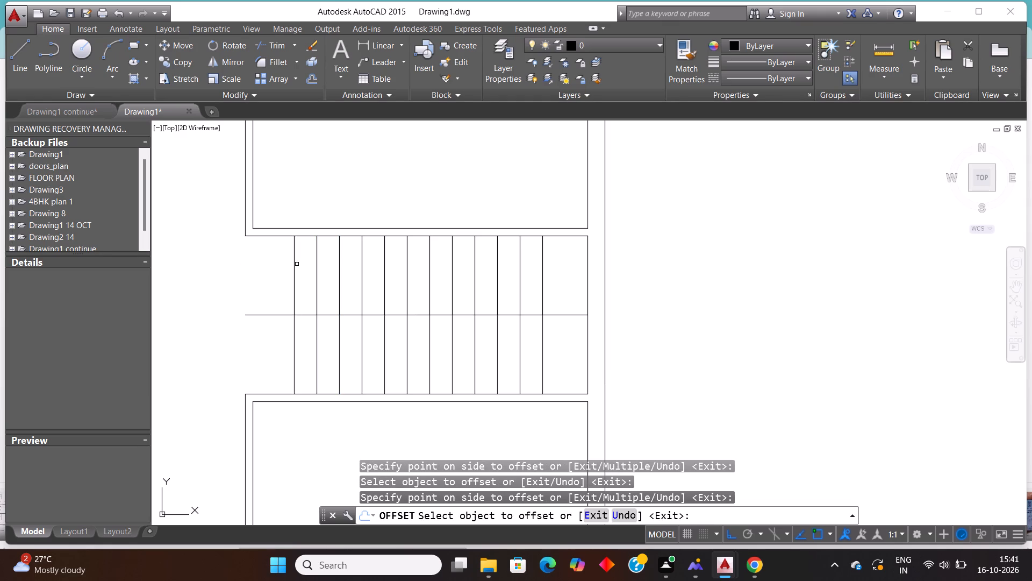
left_click(293, 268)
left_click(240, 271)
key("Escape")
Offset the staircase's horizontal centre line 2" upward and 2" downward to form the divider between the flights.
type("OFF")
key("Return")
type("2\"")
key("Return")
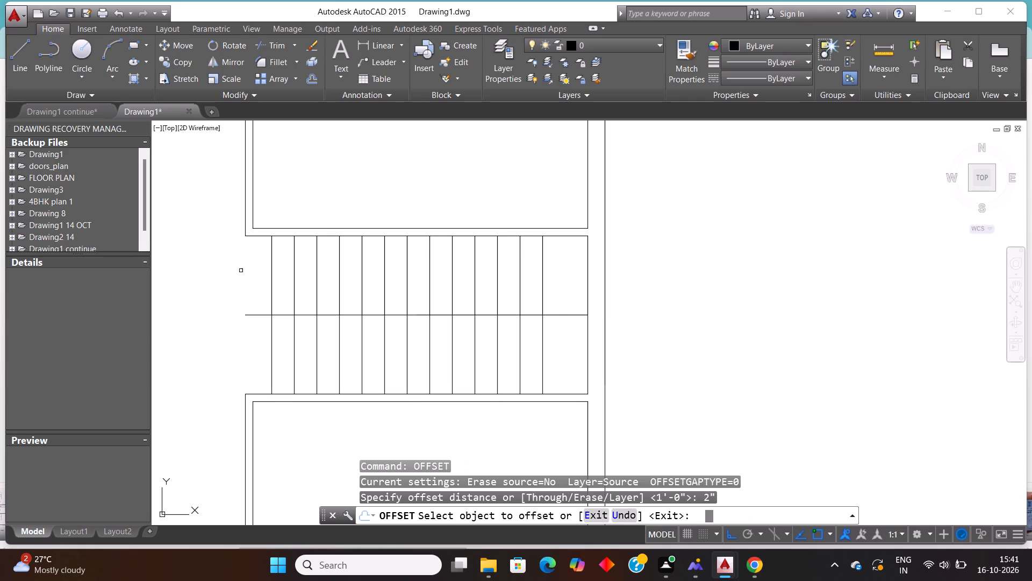
scroll(241, 271, "up", 2)
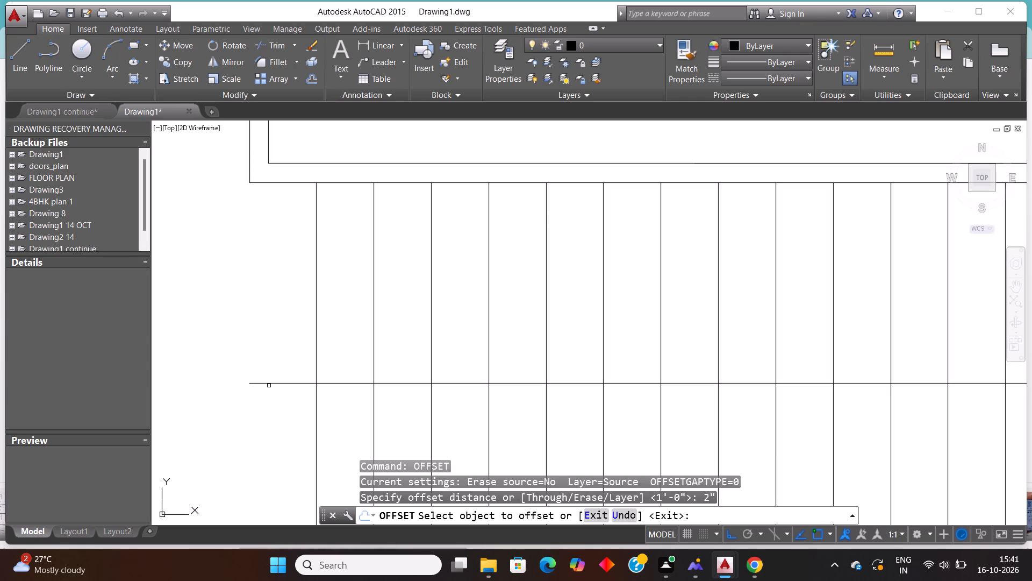
left_click(270, 385)
left_click(286, 309)
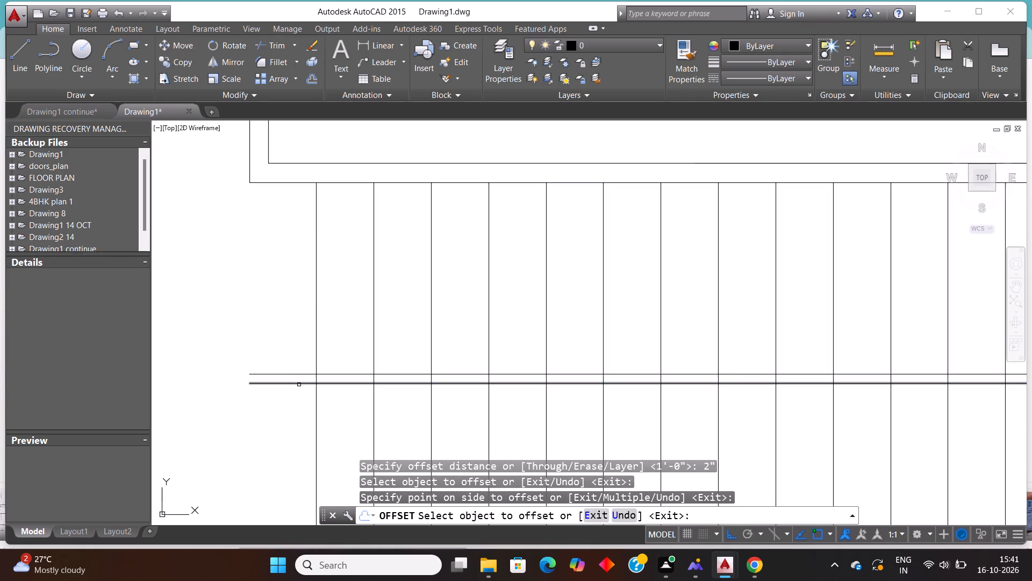
left_click(299, 385)
left_click(276, 424)
key("Escape")
key("Escape")
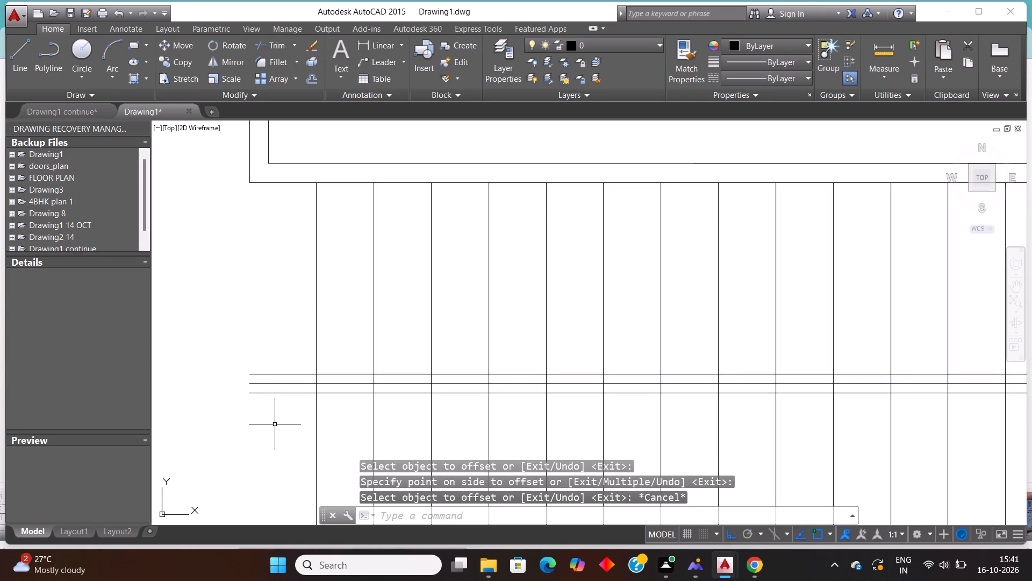
Erase the original centre line between the two divider lines of the staircase.
left_click(283, 385)
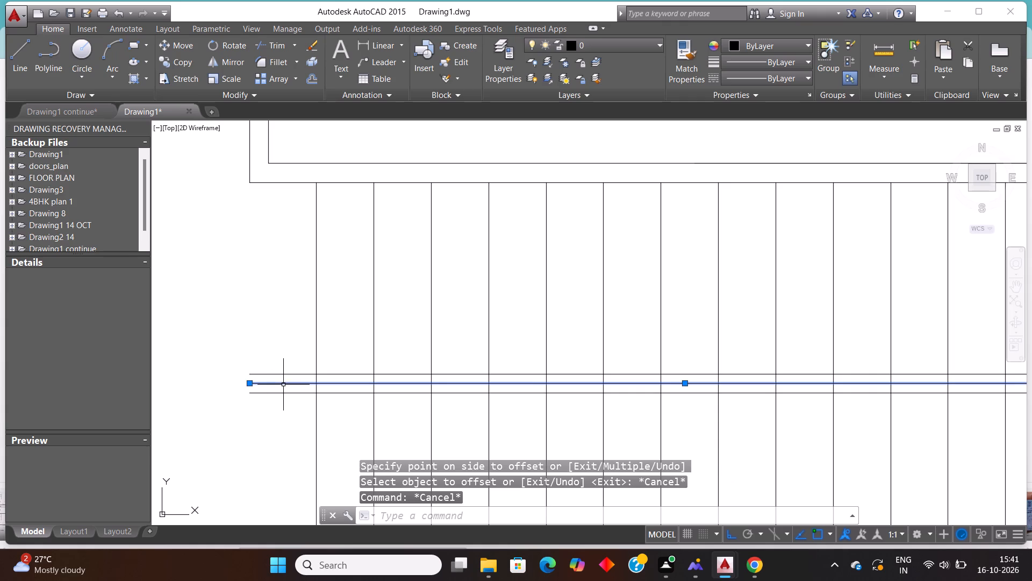
key("Delete")
Trim both divider lines beyond the last tread at the passage end and across the landing at the outer-wall end.
type("TR")
key("Return")
key("Return")
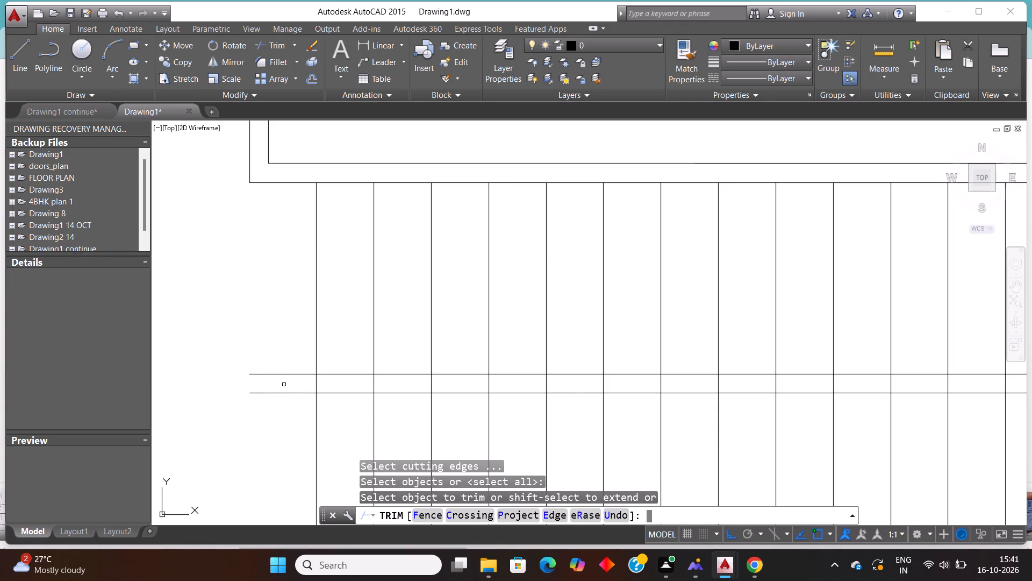
left_click_drag(306, 402, 303, 398)
left_click(262, 342)
scroll(329, 353, "down", 3)
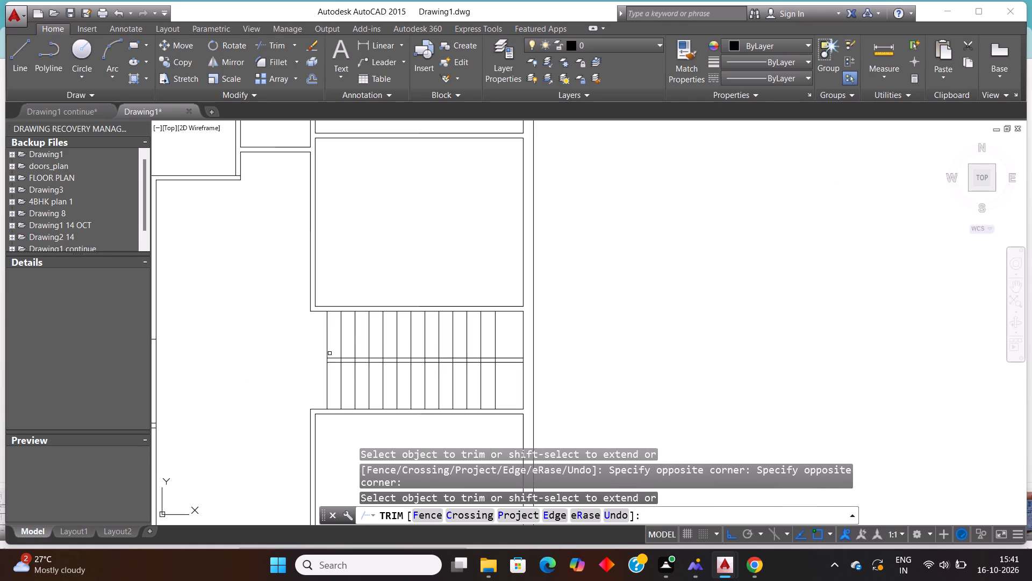
scroll(486, 364, "up", 1)
left_click(521, 377)
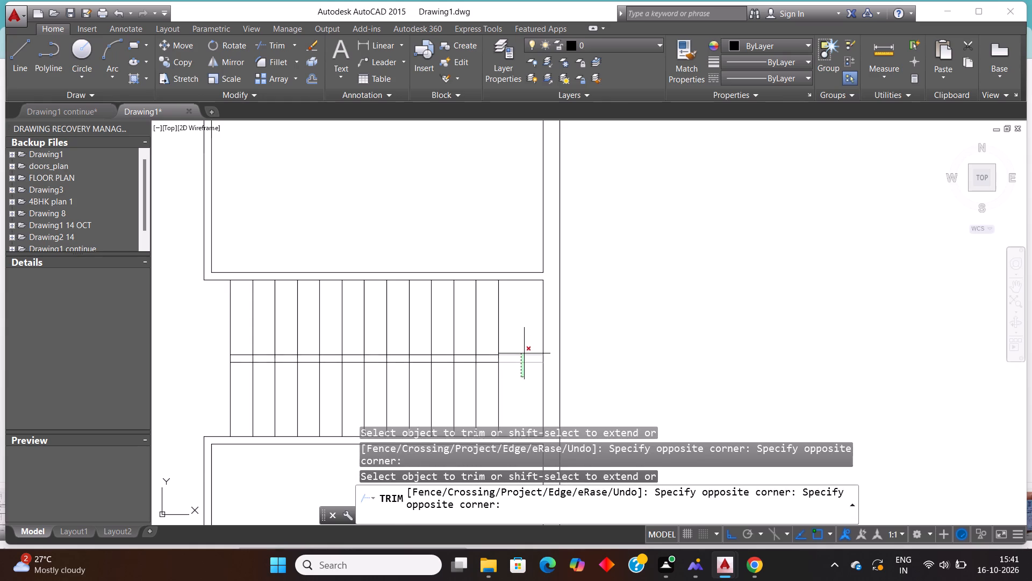
left_click(524, 342)
Trim the tread lines that cross the gap between the two divider lines.
scroll(240, 371, "up", 2)
left_click(198, 344)
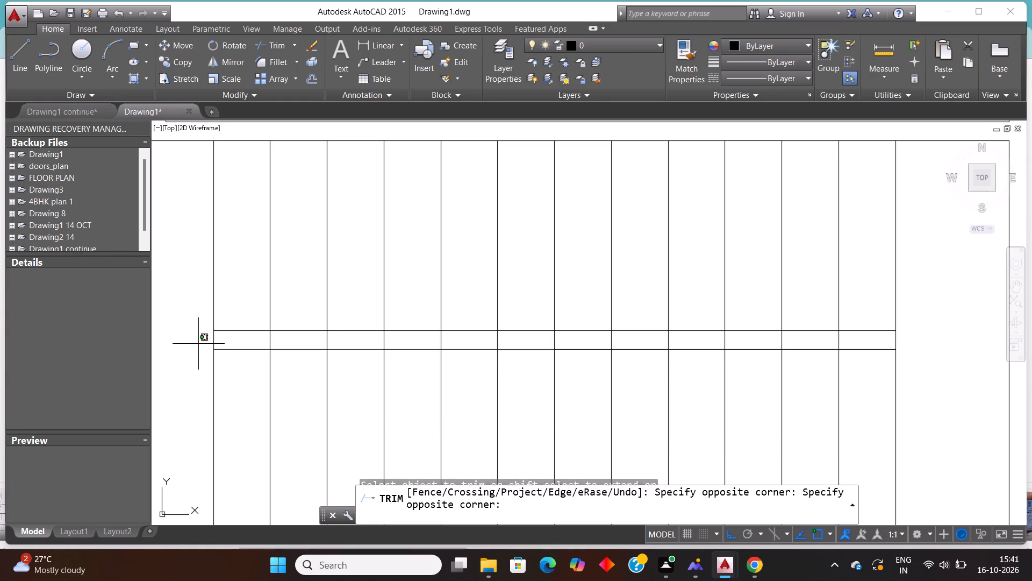
left_click(848, 337)
Compare the redrawn floor plan and its new staircase with the reference image.
scroll(492, 362, "down", 7)
scroll(491, 363, "up", 2)
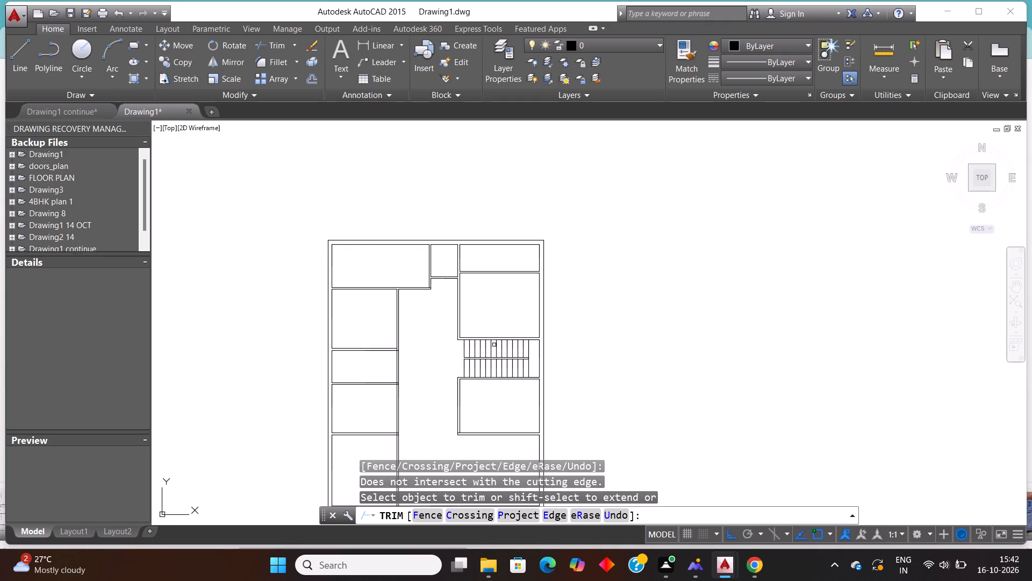
right_click(494, 345)
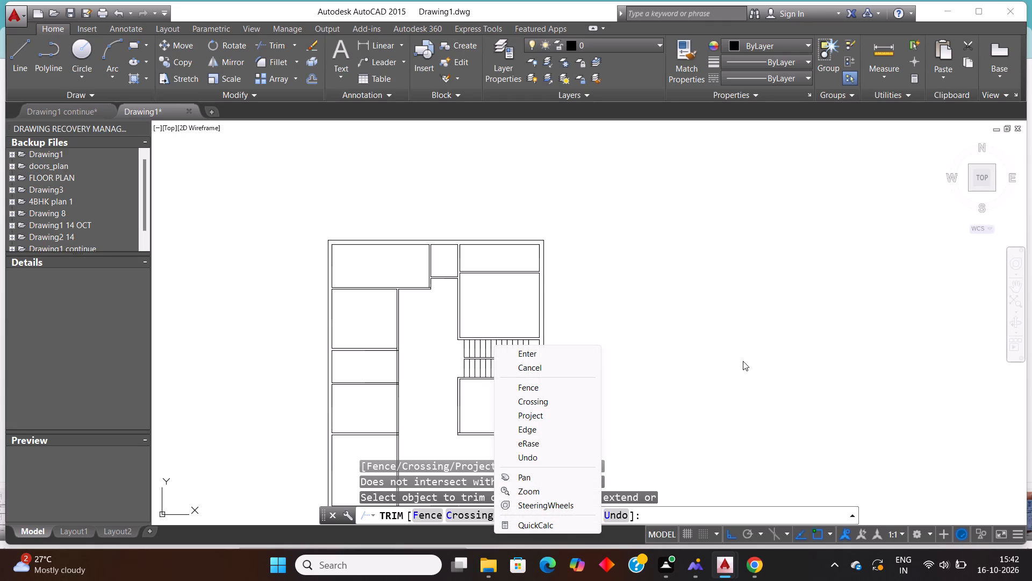
key("Escape")
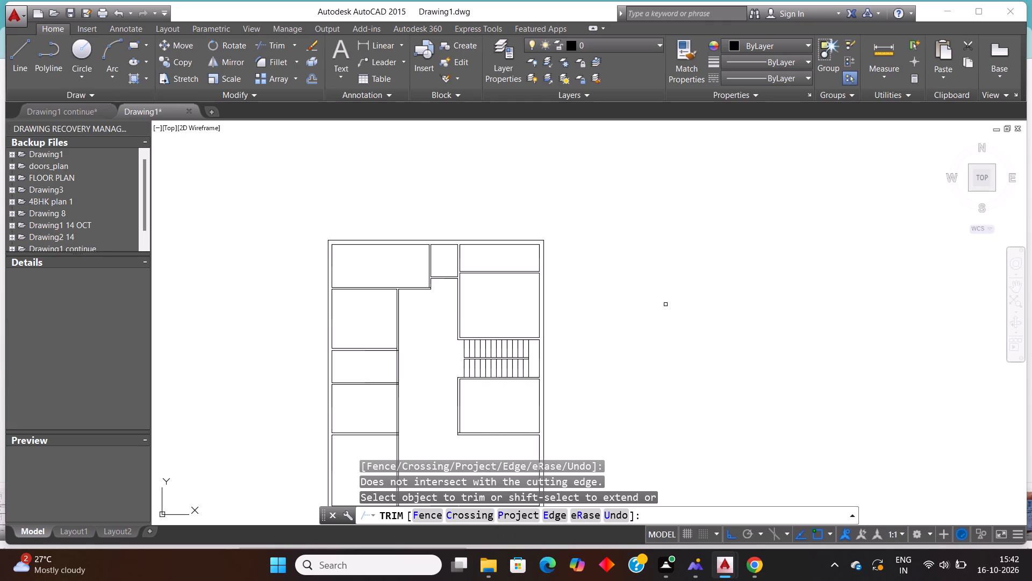
scroll(597, 317, "down", 4)
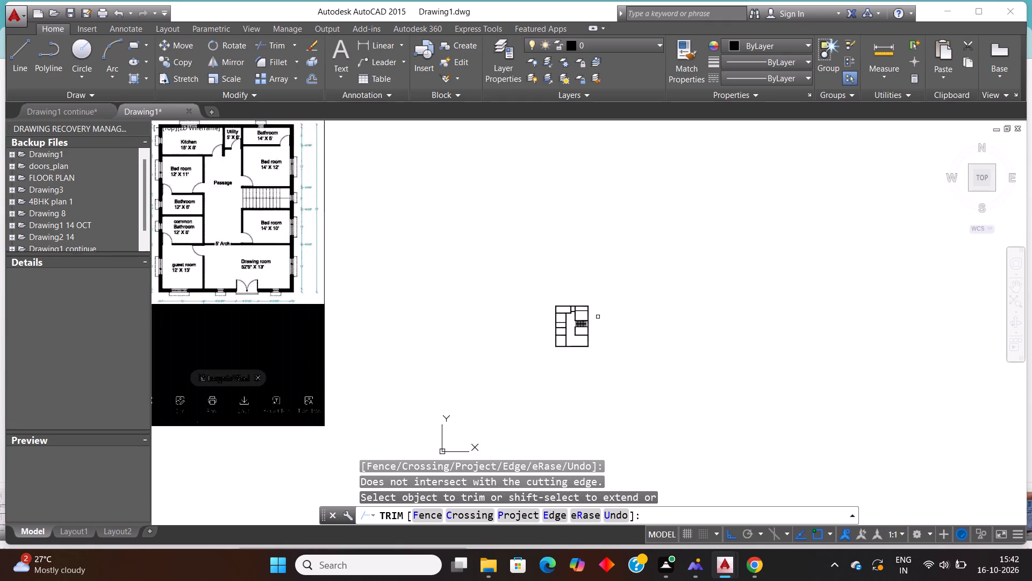
scroll(598, 317, "down", 2)
scroll(599, 313, "up", 1)
scroll(596, 314, "down", 2)
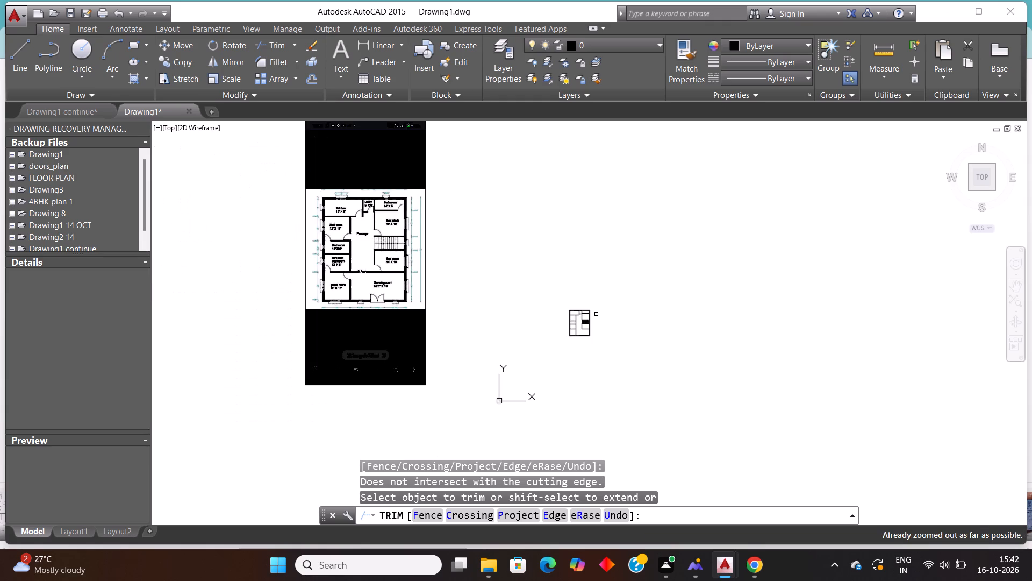
scroll(598, 312, "up", 1)
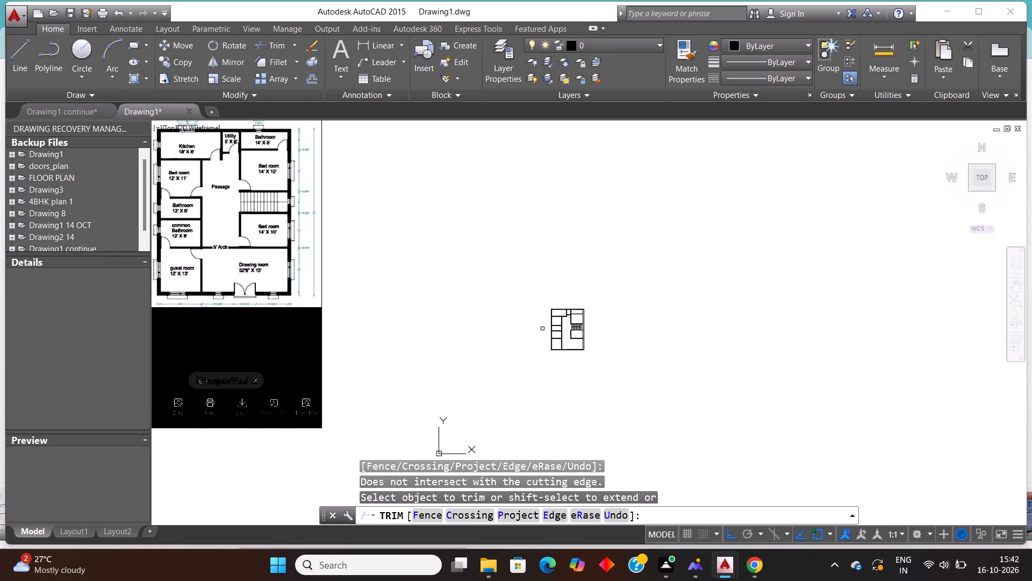
scroll(542, 328, "down", 1)
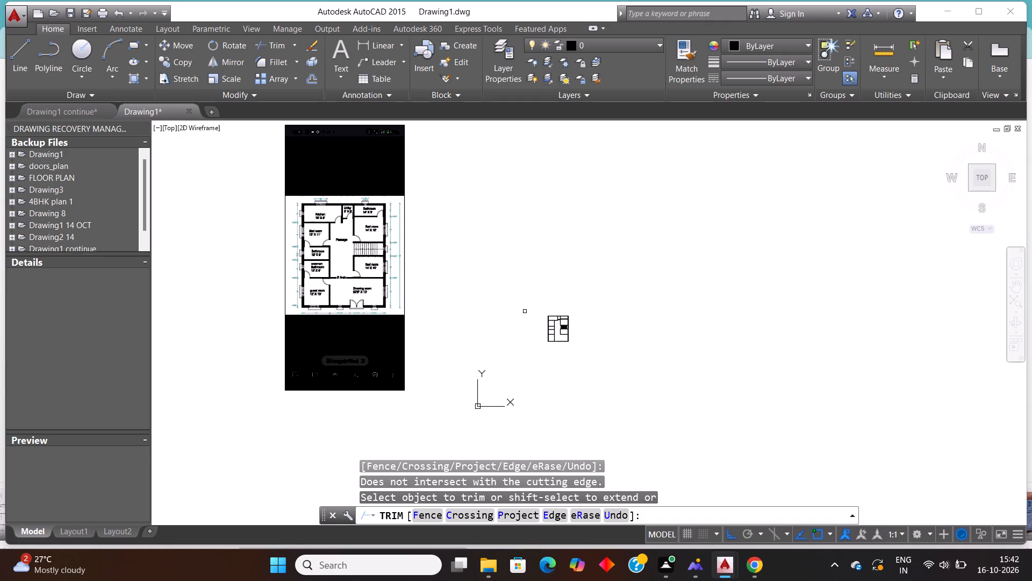
scroll(407, 306, "down", 1)
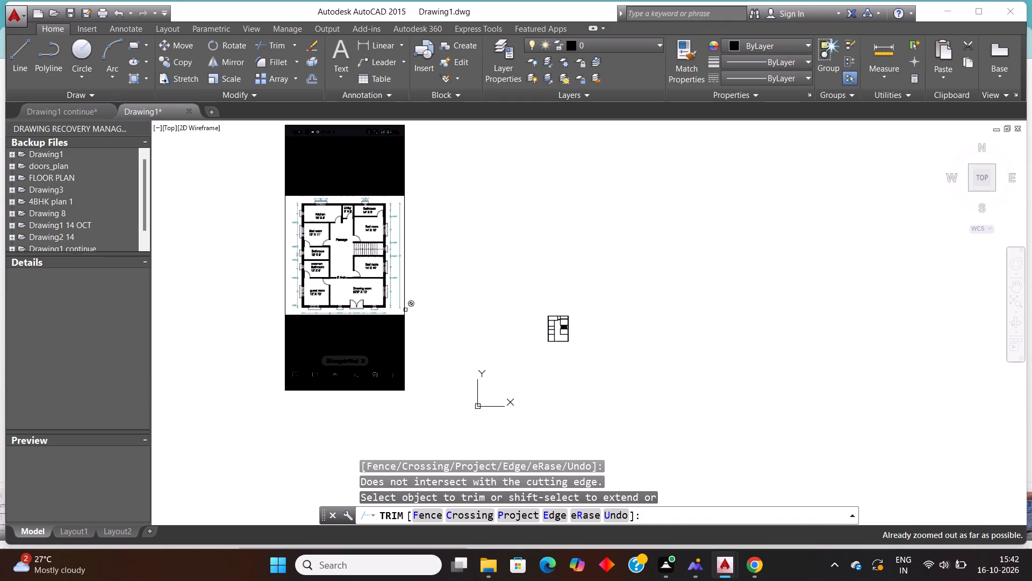
scroll(404, 310, "down", 1)
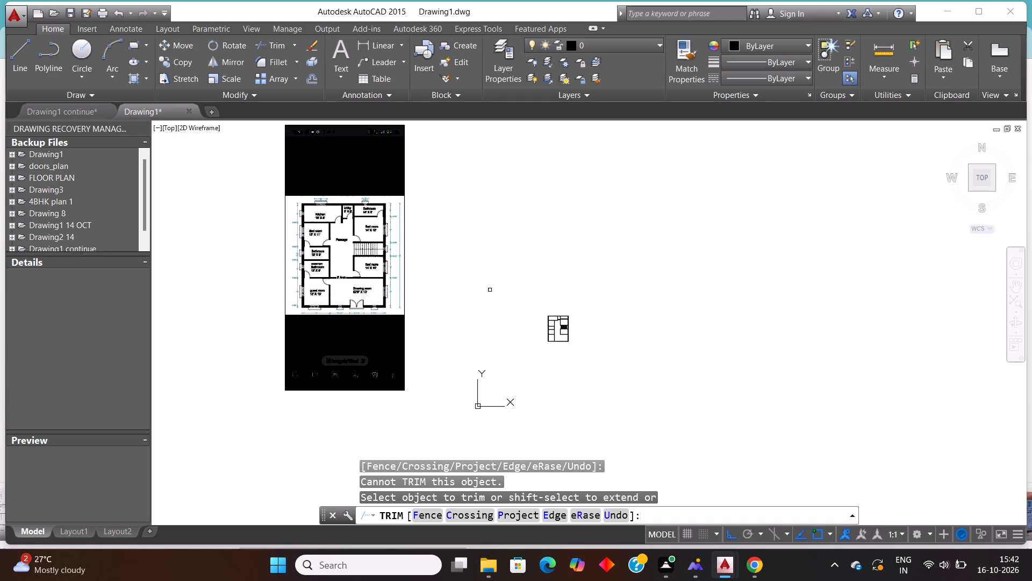
Examine the reference image around the wall between the passage and the drawing room, including the arch.
scroll(562, 316, "up", 2)
scroll(575, 375, "up", 1)
scroll(574, 372, "down", 1)
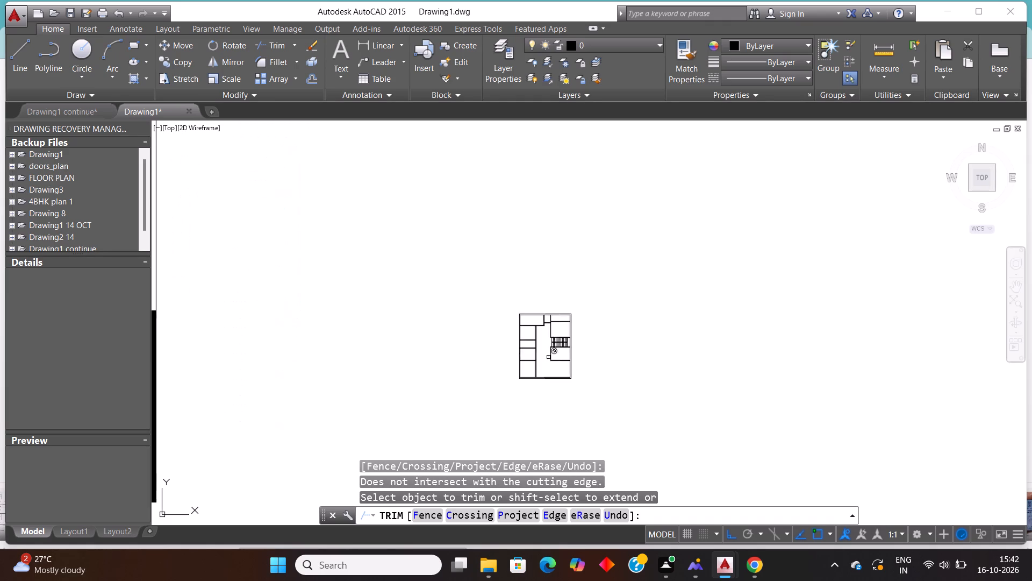
scroll(548, 357, "up", 2)
scroll(550, 353, "down", 4)
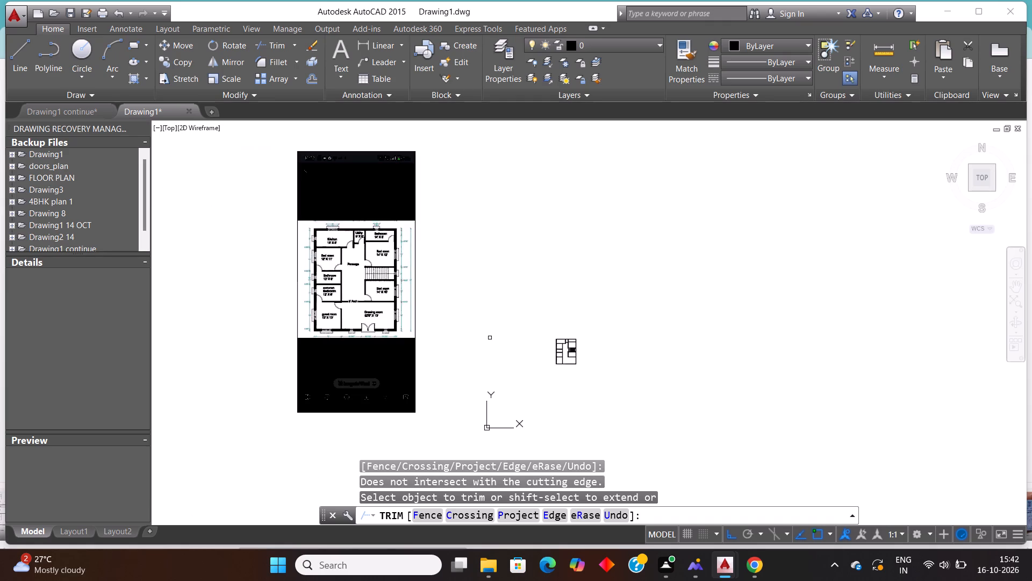
scroll(391, 292, "up", 2)
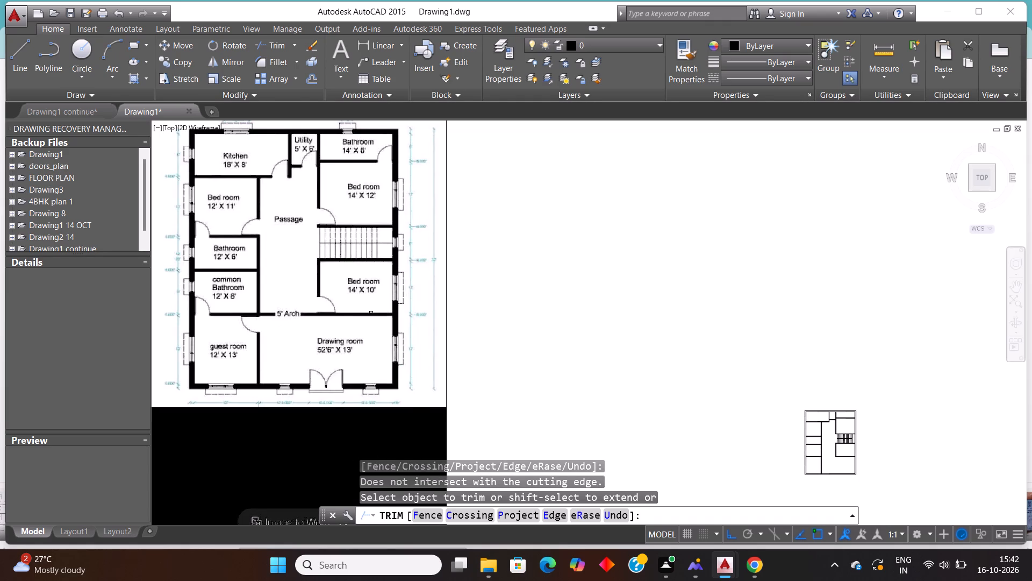
scroll(370, 313, "down", 2)
Extend both lines of the wall below the 14' x 10' bedroom across the passage to the opposite passage wall.
scroll(696, 408, "up", 2)
scroll(612, 392, "up", 3)
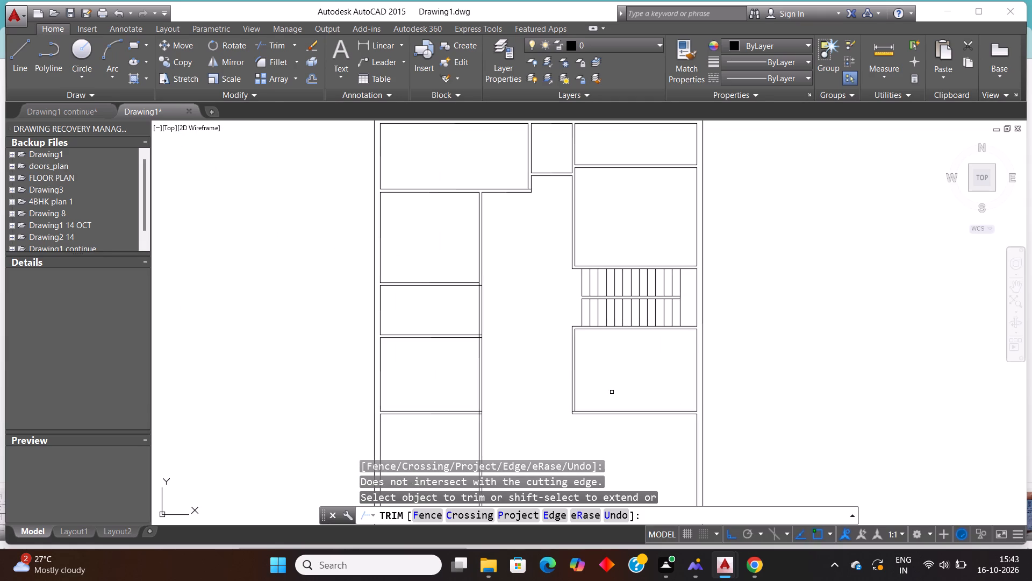
scroll(606, 405, "up", 1)
key("Escape")
key("Escape")
key("Escape")
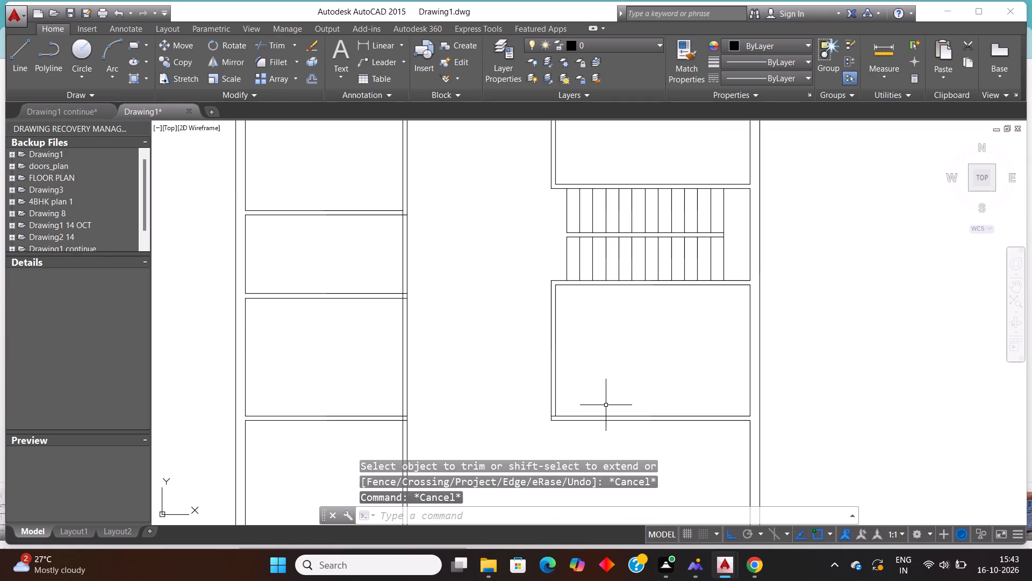
type("EX")
key("Return")
key("Return")
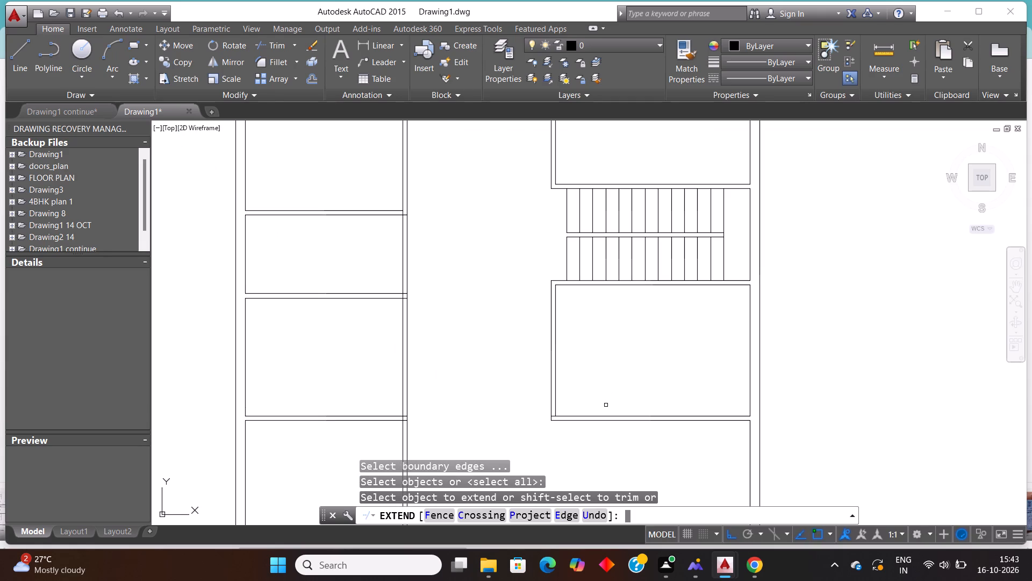
left_click(555, 421)
left_click(561, 417)
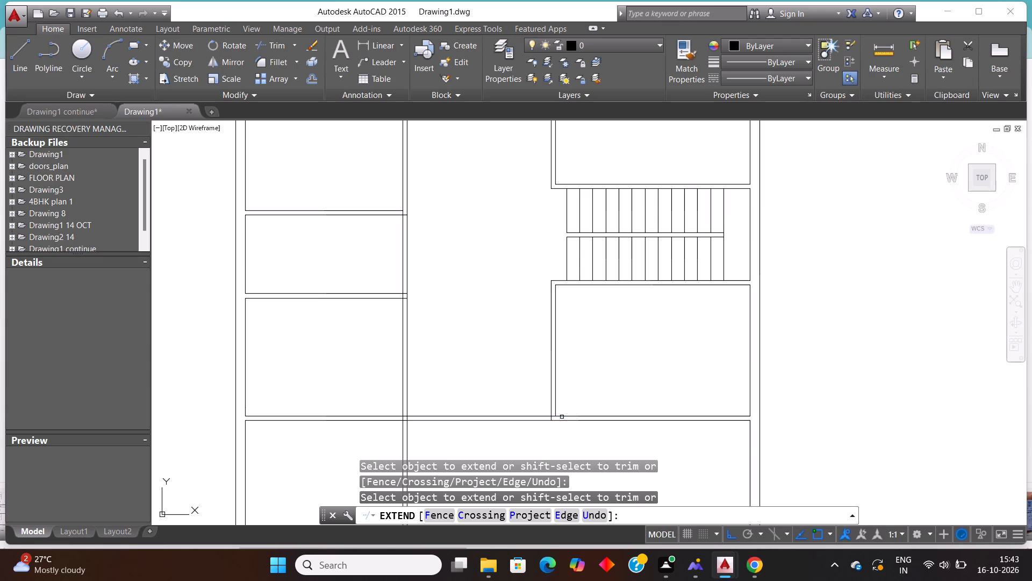
key("Escape")
key("Escape")
Trim the crossing wall lines where the lower bedroom's passage-side wall meets the extended wall, leaving an open junction.
type("TR")
key("Return")
key("Return")
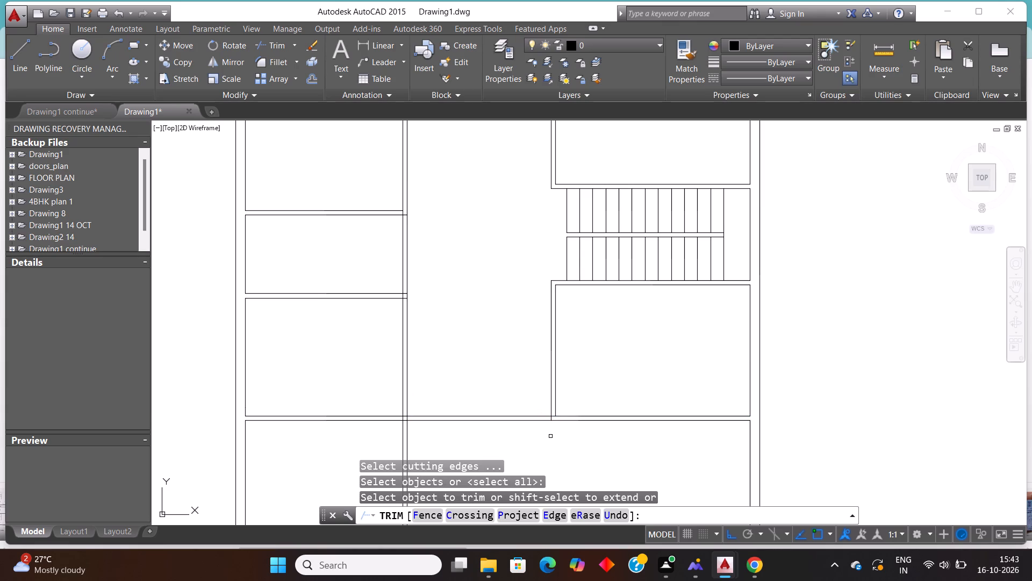
scroll(556, 434, "up", 5)
left_click(503, 330)
left_click(451, 324)
left_click(519, 328)
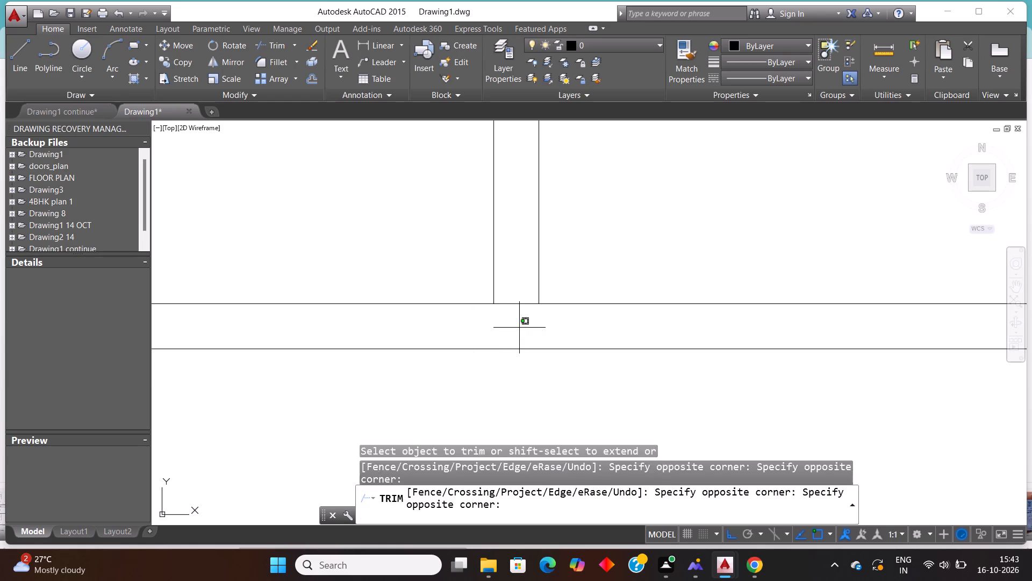
left_click(512, 274)
Trim all the crossing lines where the extended wall meets the guest room and common bathroom walls, leaving an open junction.
scroll(553, 325, "down", 6)
scroll(444, 334, "up", 2)
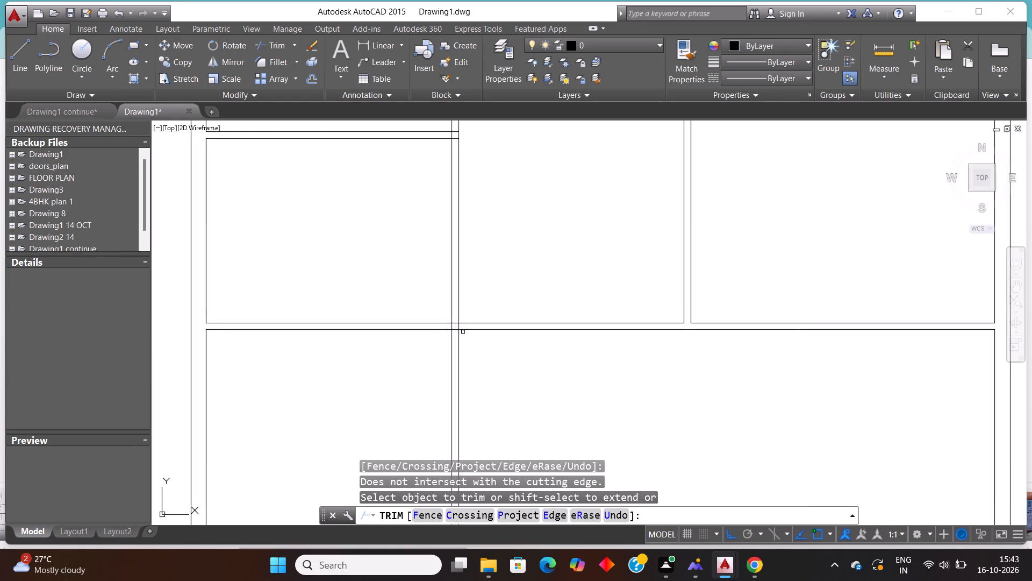
scroll(463, 332, "up", 6)
left_click_drag(443, 275, 390, 267)
left_click(118, 200)
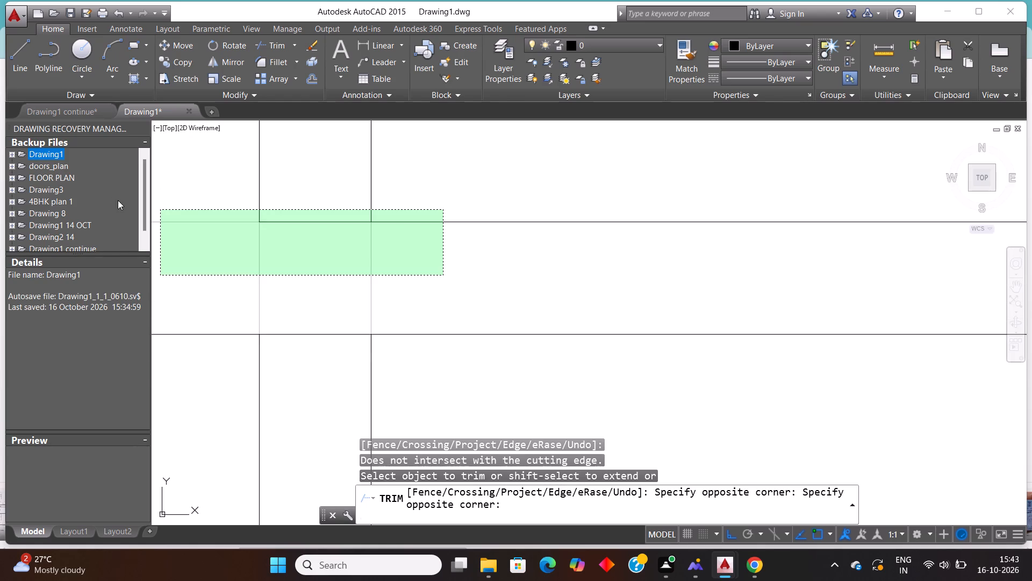
left_click(220, 265)
left_click(321, 200)
left_click(296, 365)
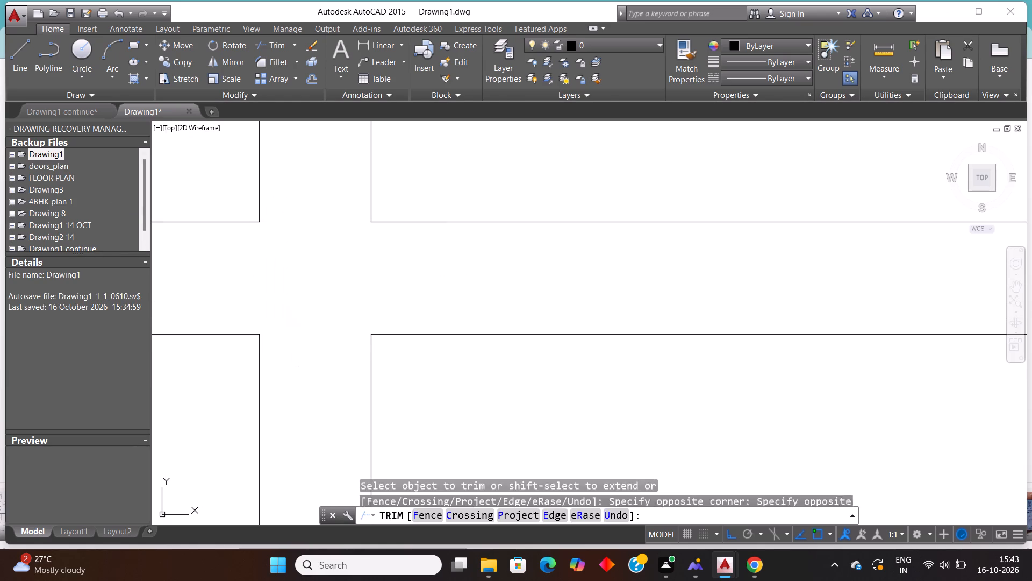
scroll(339, 316, "down", 7)
scroll(434, 311, "down", 1)
scroll(399, 306, "up", 2)
key("Escape")
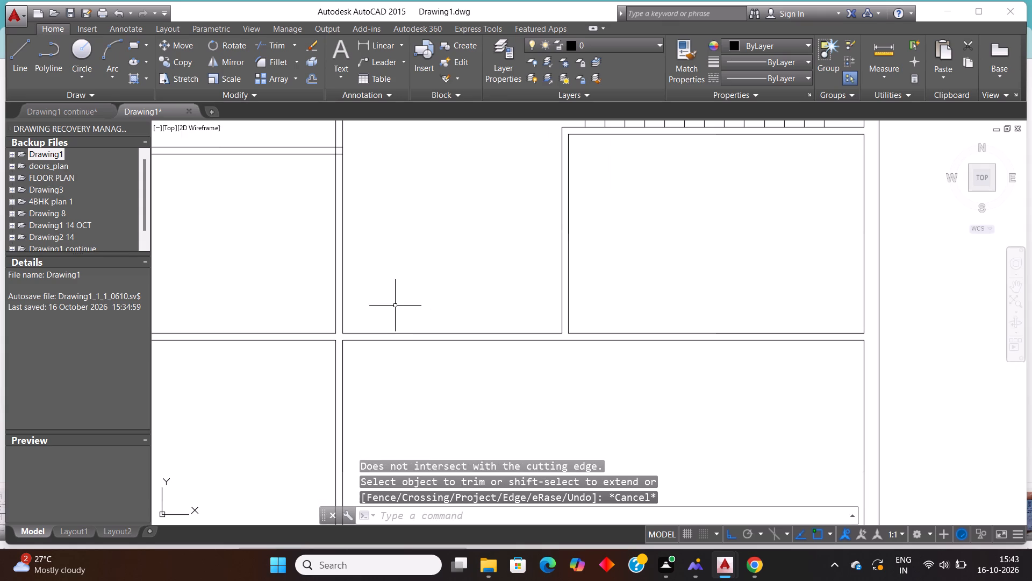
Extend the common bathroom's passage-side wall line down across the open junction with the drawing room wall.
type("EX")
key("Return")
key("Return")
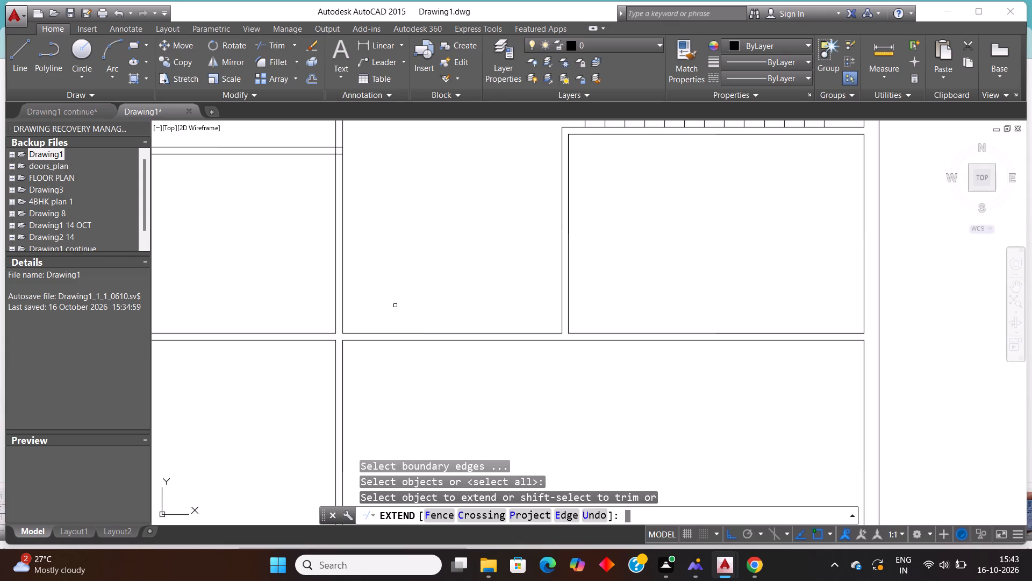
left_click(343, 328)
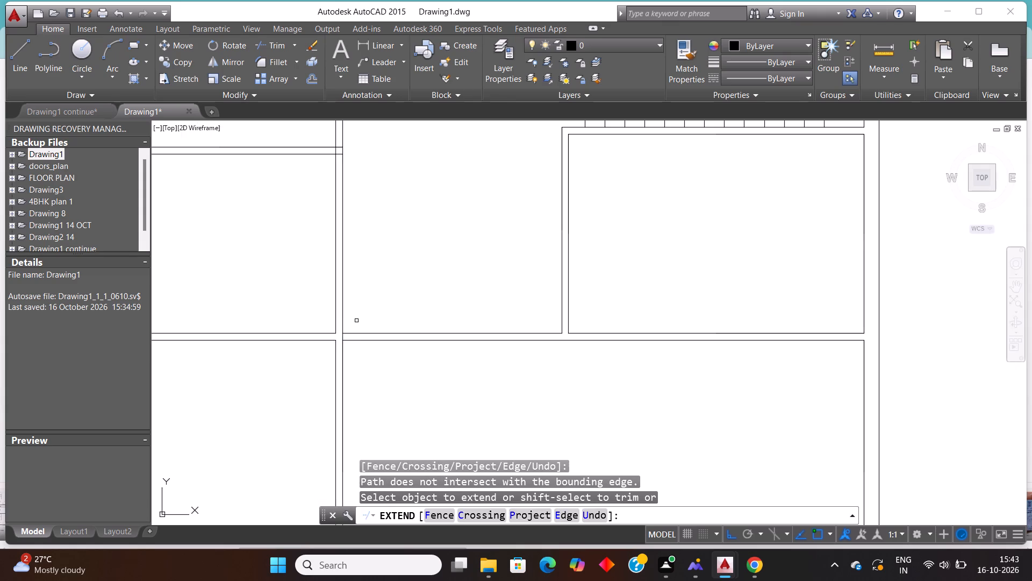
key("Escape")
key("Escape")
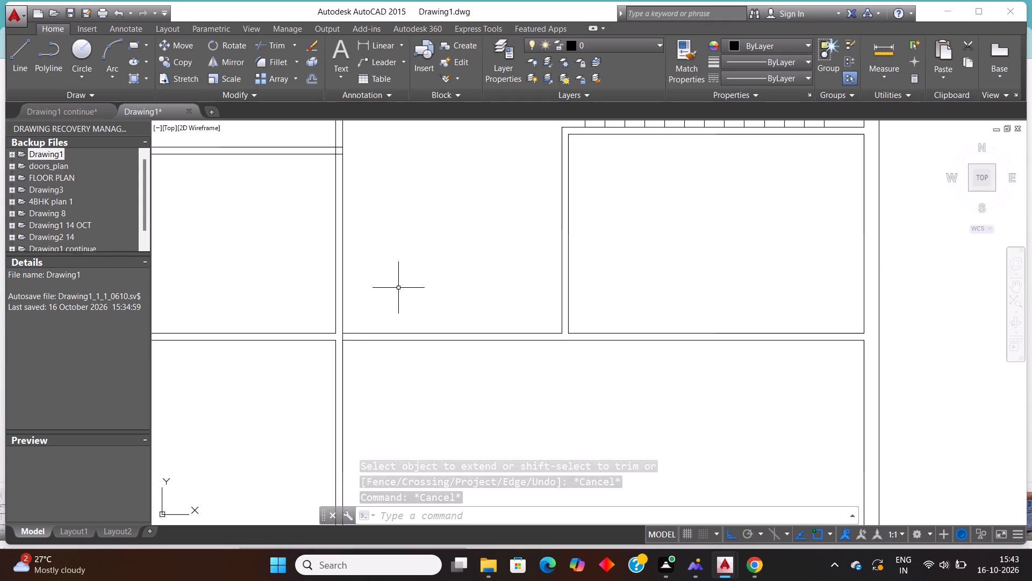
Draw a vertical line about 2'-6" long across the drawing room wall at the guest room side of the passage.
key("l")
key("Return")
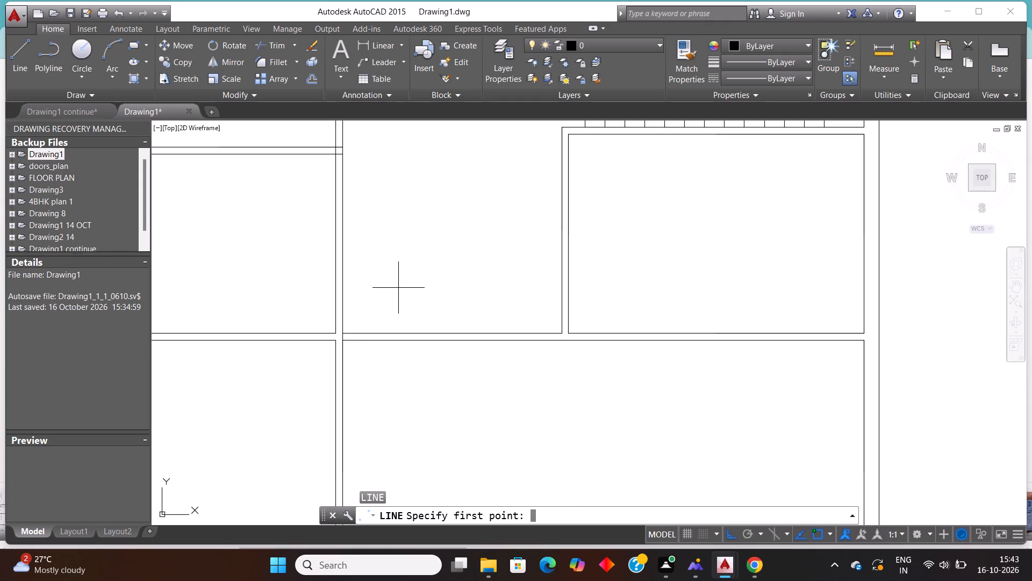
left_click(397, 355)
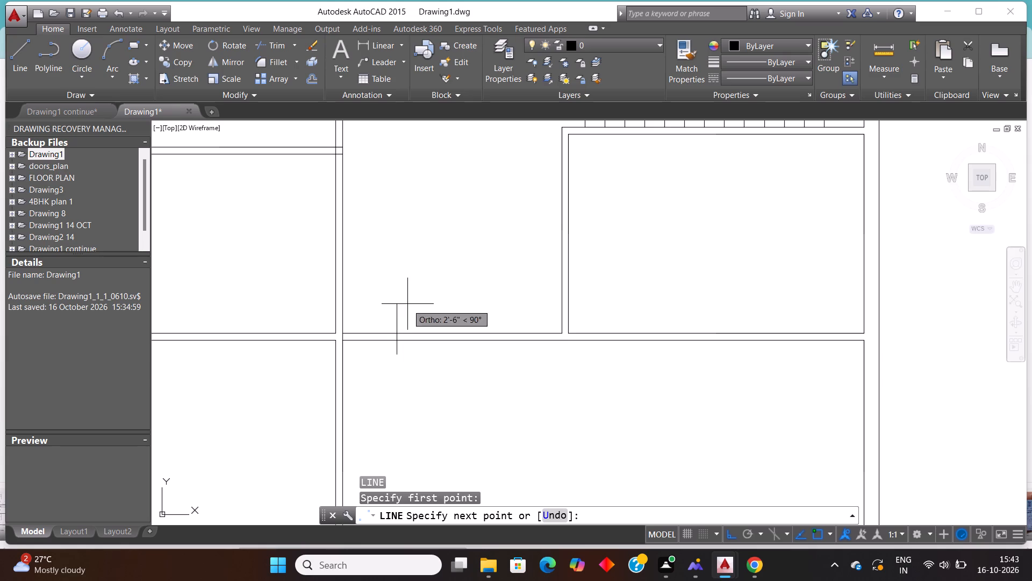
left_click(407, 304)
key("Escape")
key("Escape")
Offset the short vertical line 5' towards the lower bedroom to mark the other side of the arch.
type("OFF")
key("Return")
type("5'")
key("Return")
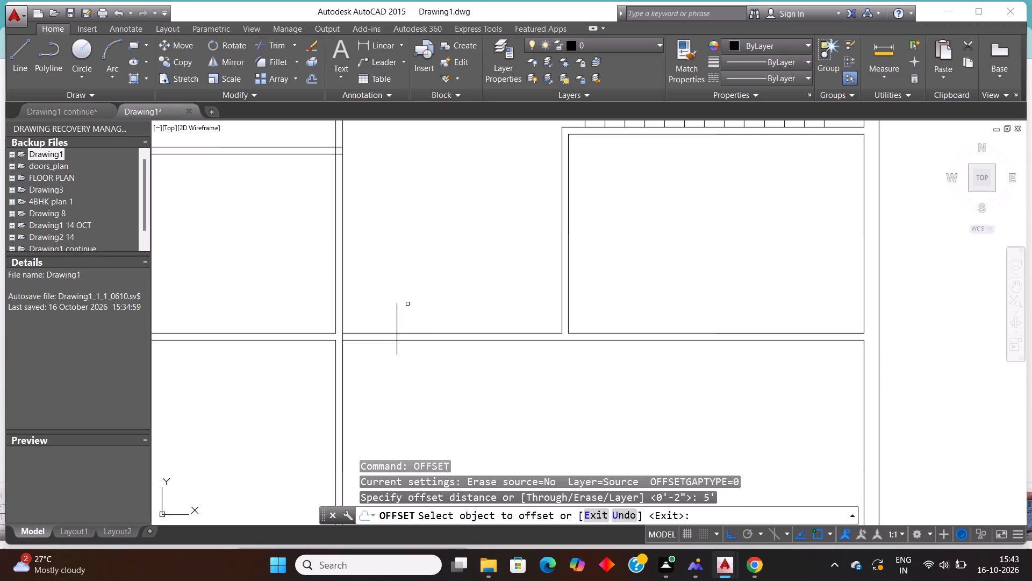
left_click(397, 315)
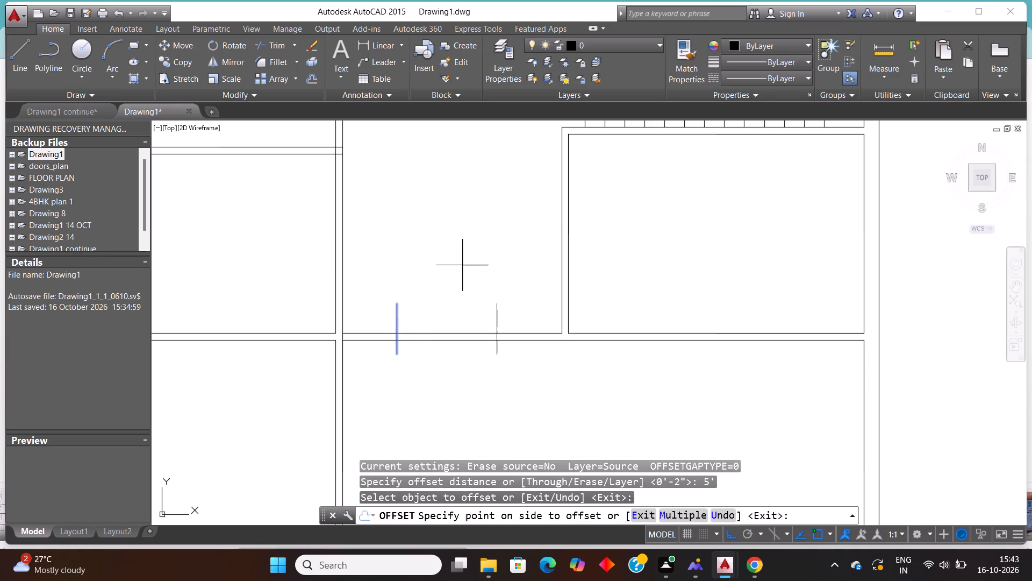
left_click(462, 265)
key("Escape")
Trim the wall between the two vertical lines for the arch opening, and the line ends projecting beyond the wall.
type("TR")
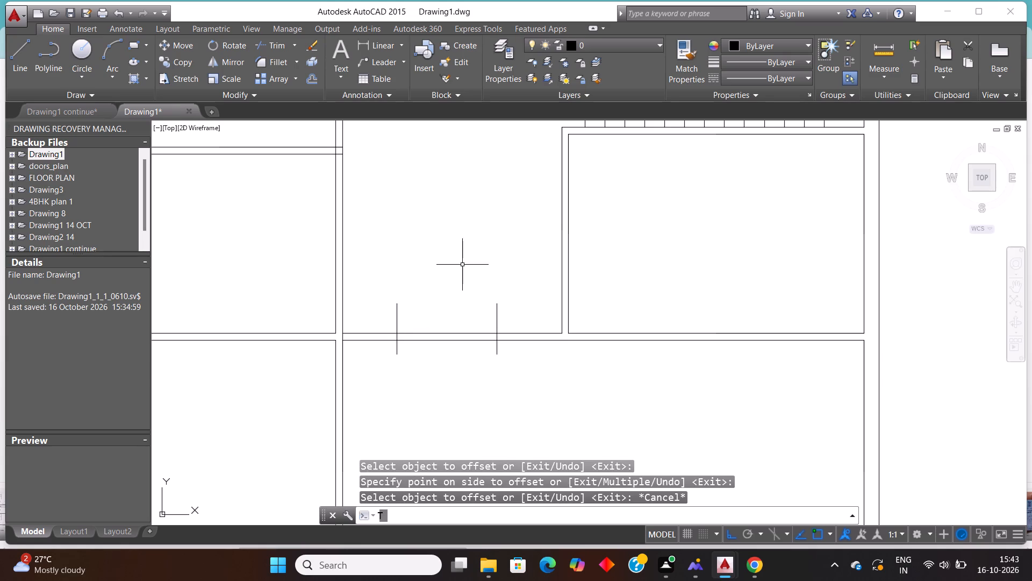
key("Return")
key("Return")
left_click(454, 395)
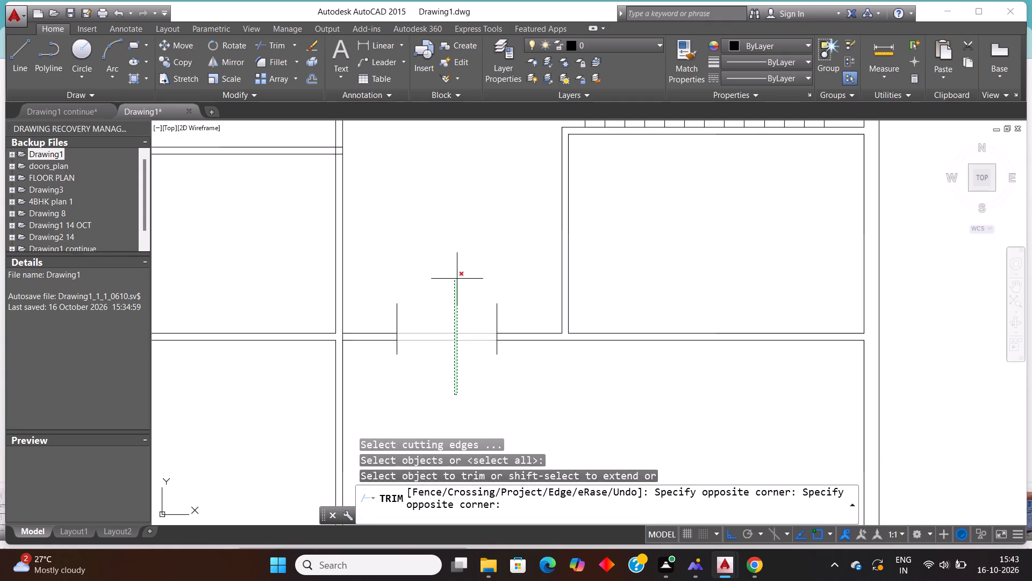
left_click(457, 252)
left_click(522, 270)
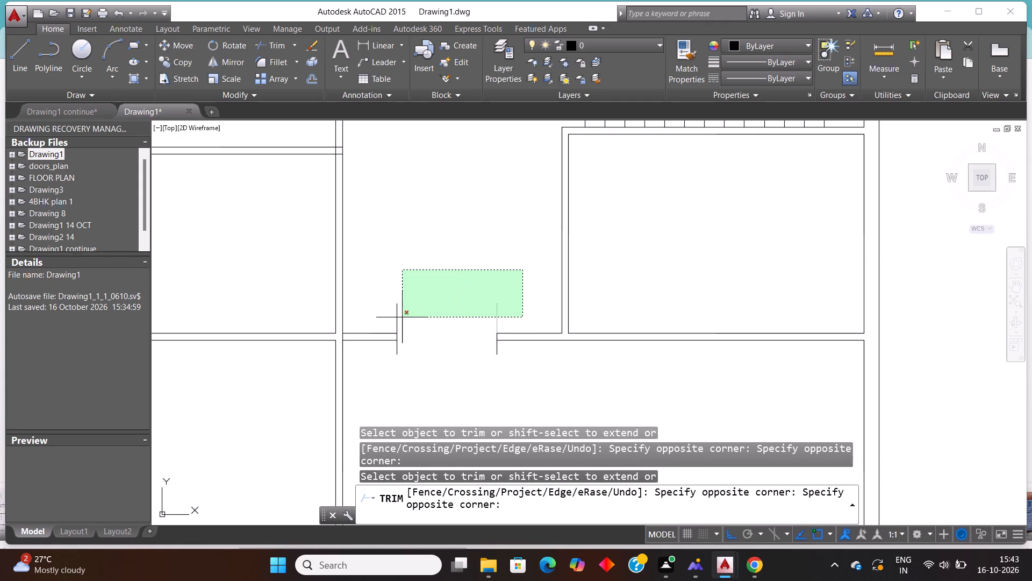
left_click(385, 317)
left_click(390, 350)
left_click(511, 379)
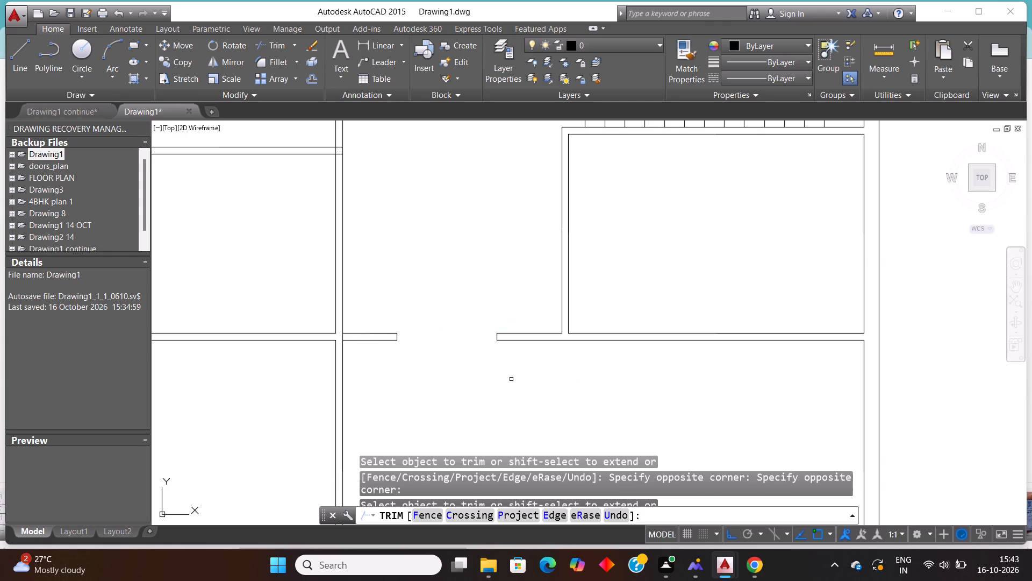
Trim the passage wall line crossing the junction with the drawing room wall at the guest room corner.
scroll(350, 353, "up", 3)
left_click_drag(337, 296, 332, 294)
left_click(280, 277)
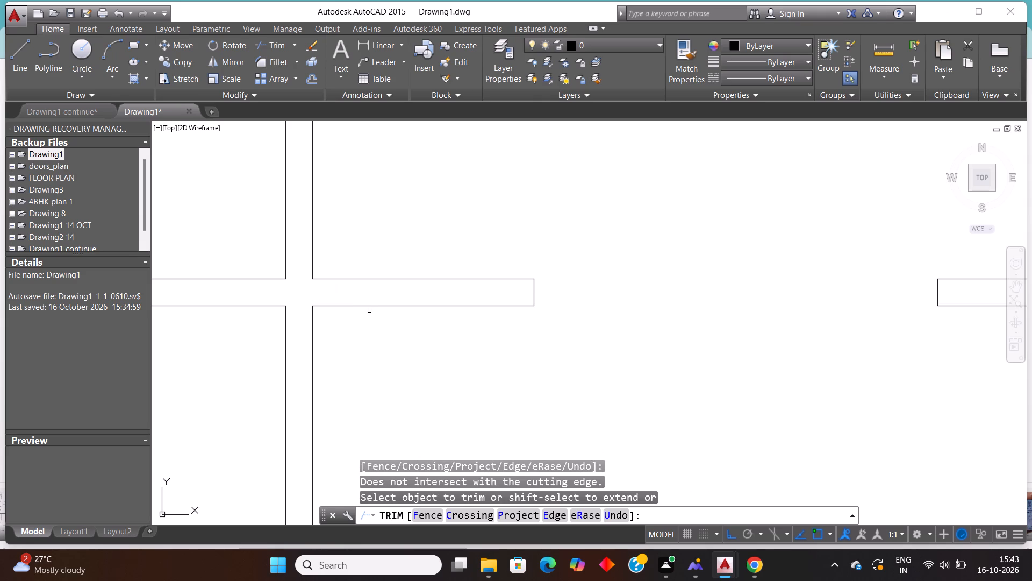
Compare the redrawn floor plan and its arch opening with the reference image.
scroll(363, 320, "down", 5)
scroll(493, 351, "down", 2)
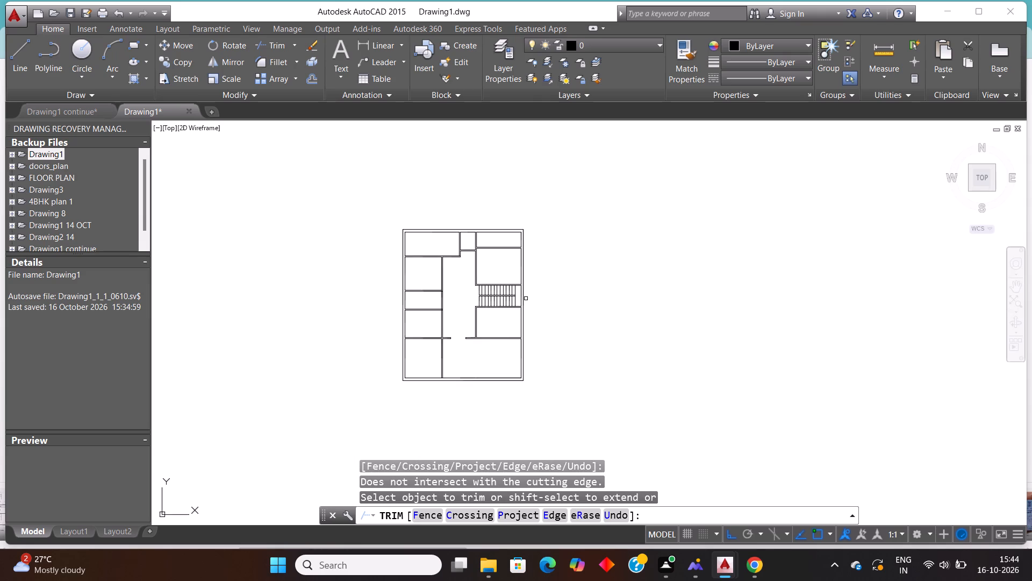
scroll(526, 298, "up", 1)
key("Escape")
key("Escape")
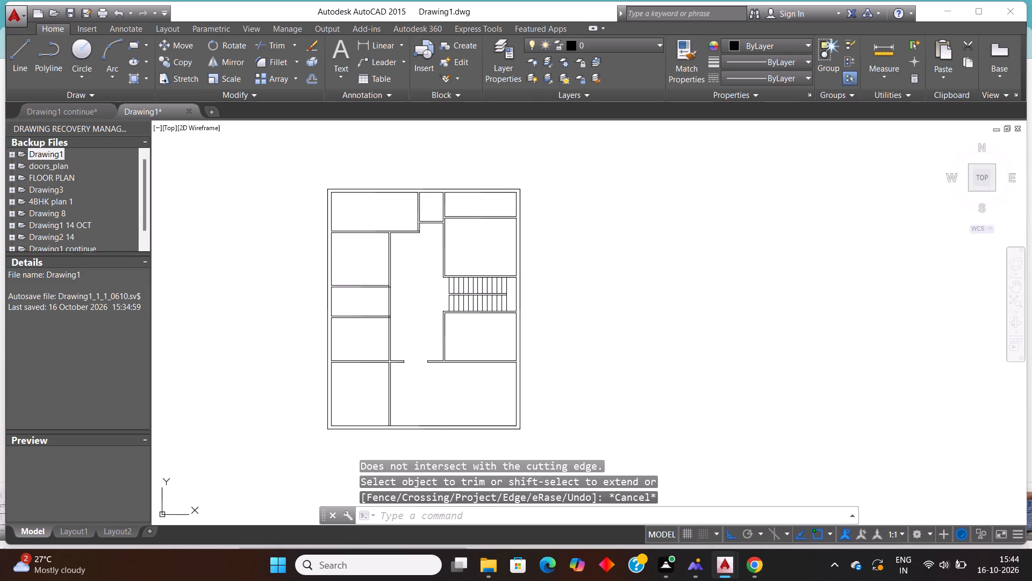
scroll(525, 297, "down", 5)
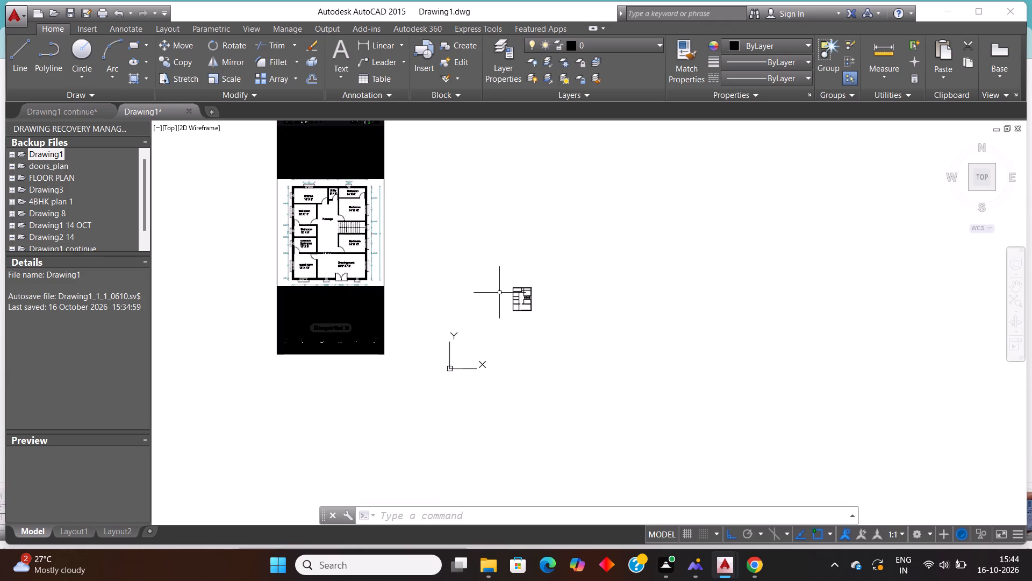
scroll(517, 342, "down", 1)
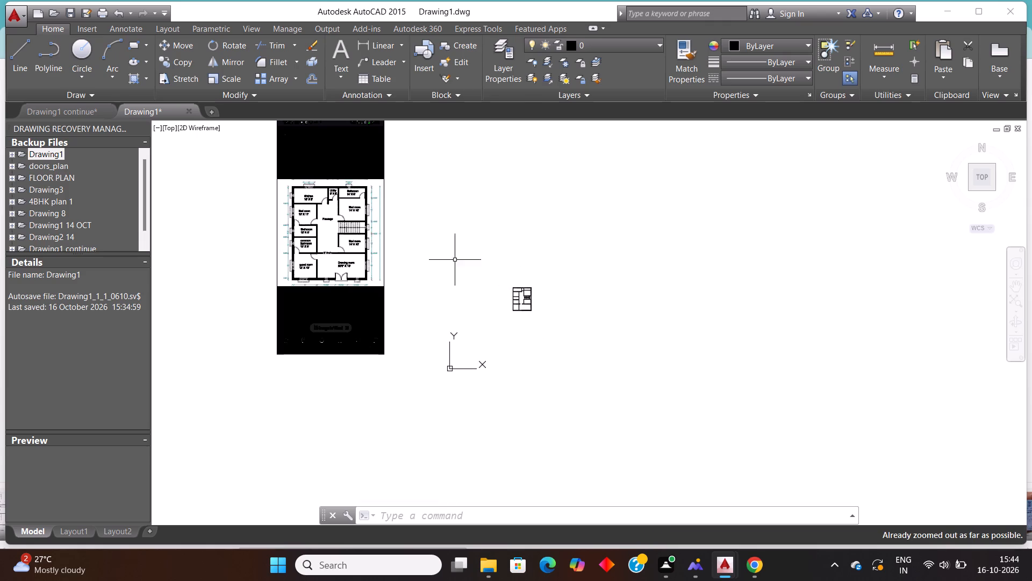
scroll(438, 229, "down", 1)
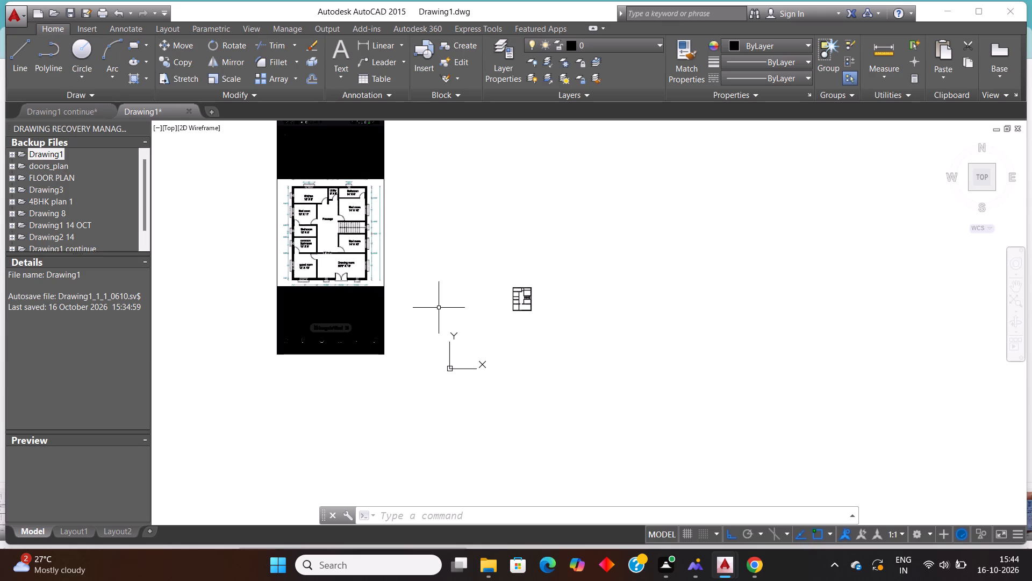
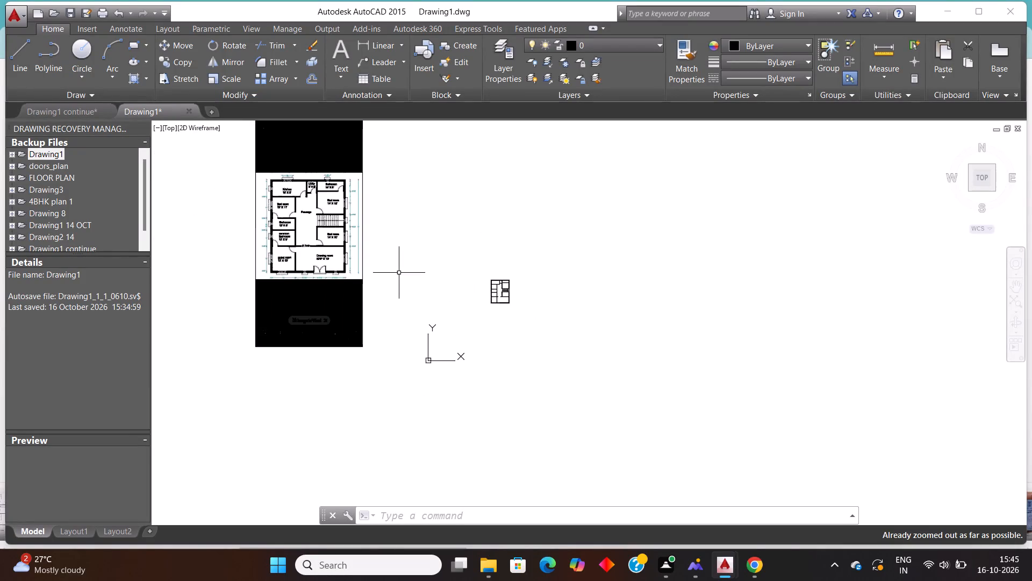
Extend the upper line of the wall between the lower bedroom and drawing room across the bedroom's passage-side wall.
scroll(351, 228, "up", 1)
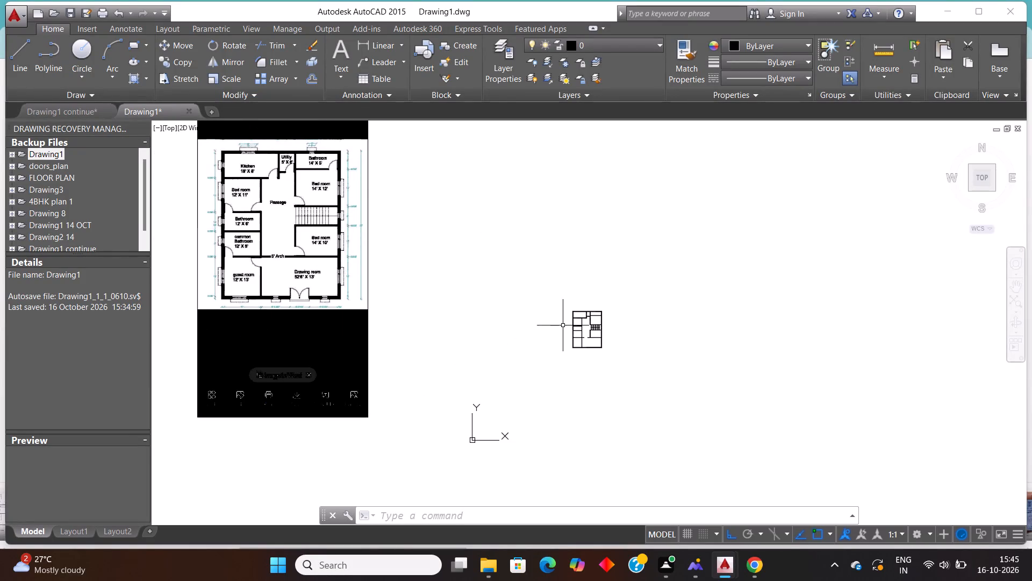
scroll(596, 340, "up", 1)
scroll(596, 343, "down", 1)
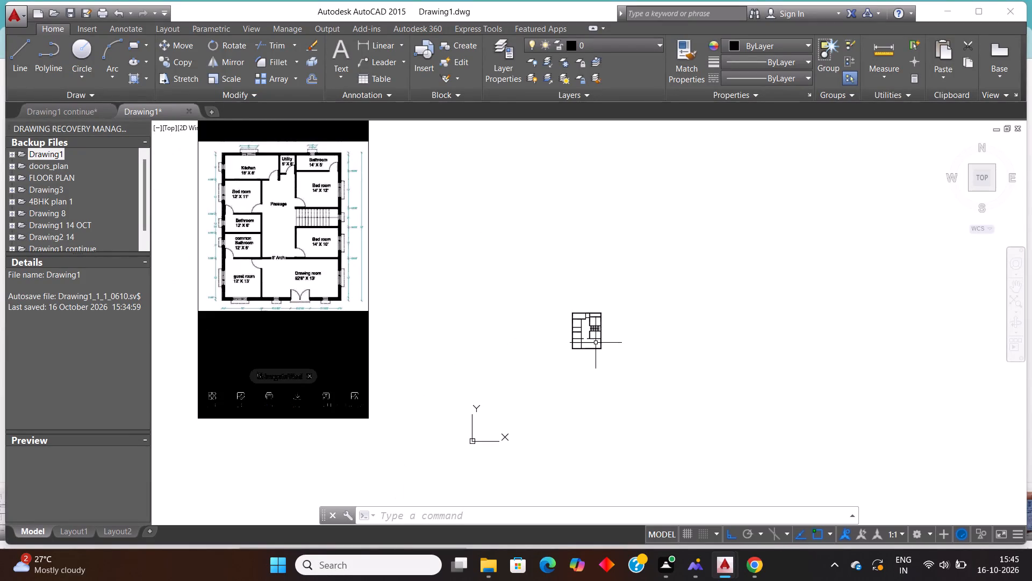
scroll(297, 241, "up", 2)
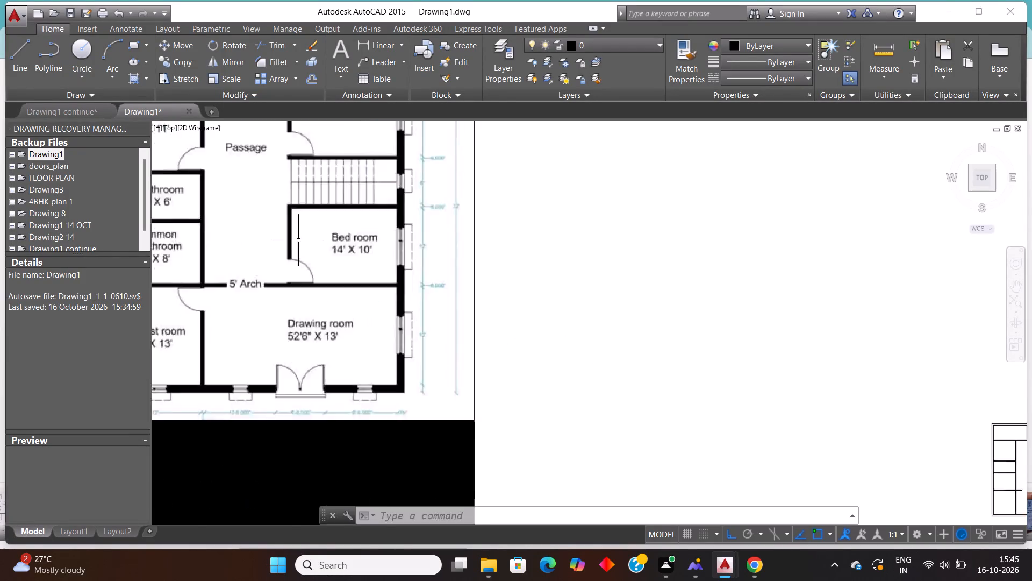
scroll(313, 254, "down", 2)
scroll(613, 345, "up", 6)
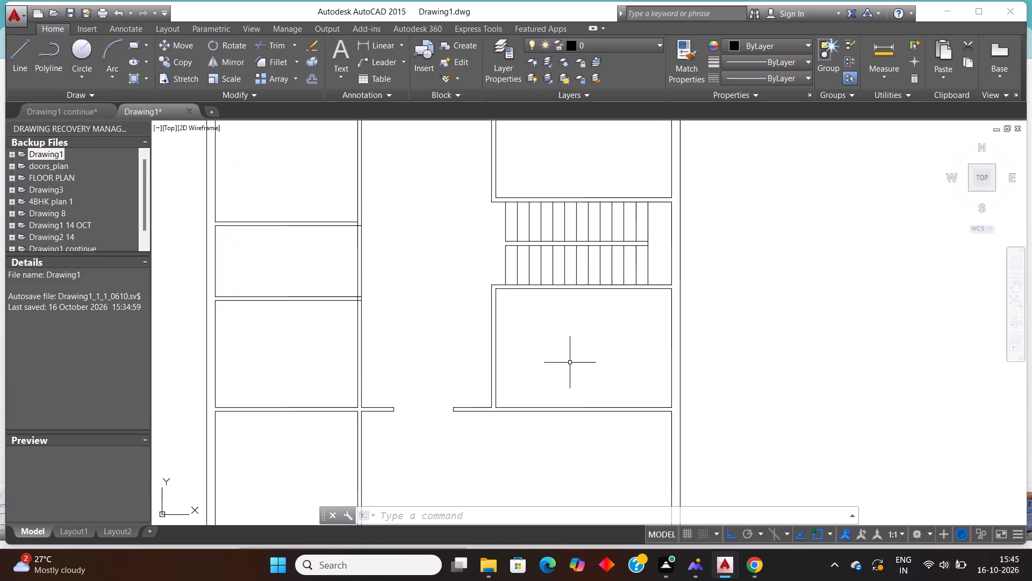
scroll(566, 365, "up", 1)
key("Escape")
type("EX")
key("Return")
key("Return")
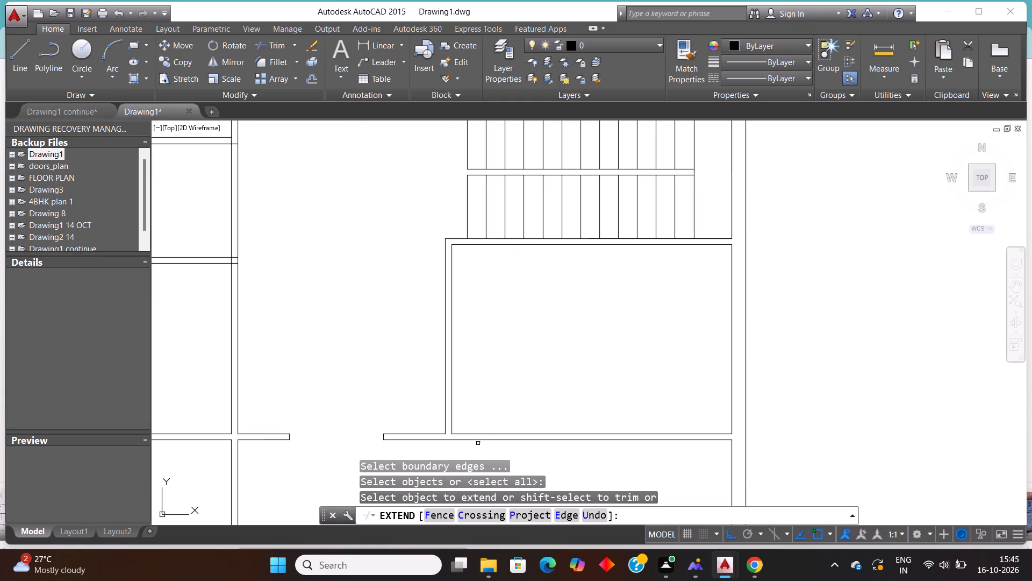
left_click(462, 433)
key("Escape")
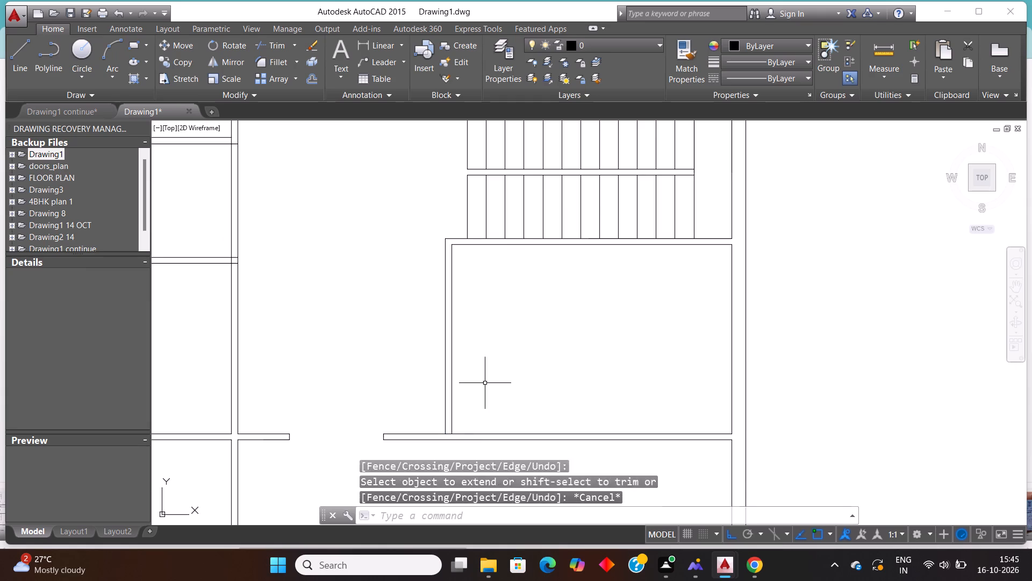
Offset the extended wall line 3' up into the lower bedroom to mark the door opening.
key("Escape")
type("OFF")
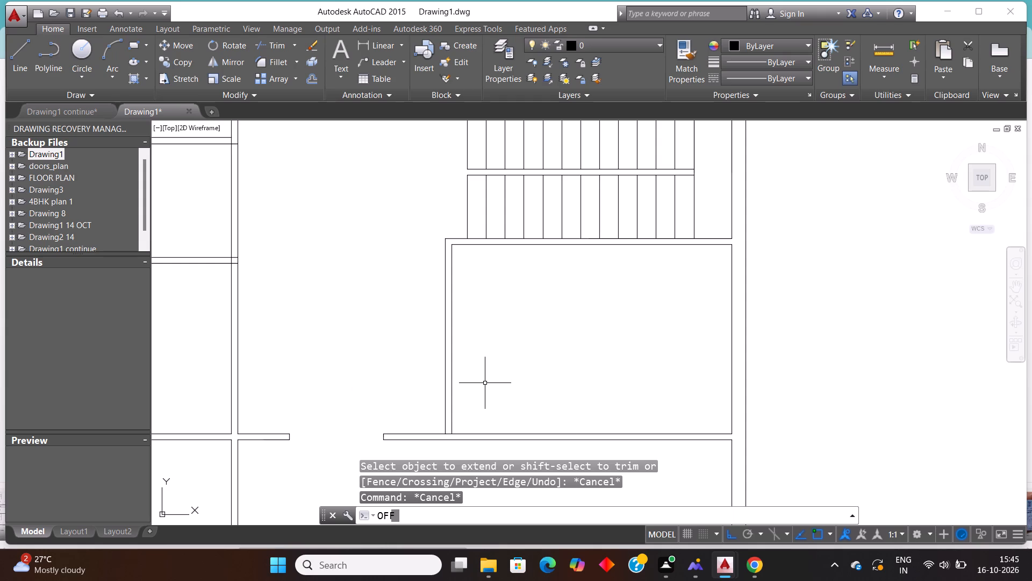
key("Return")
type("3'")
key("Return")
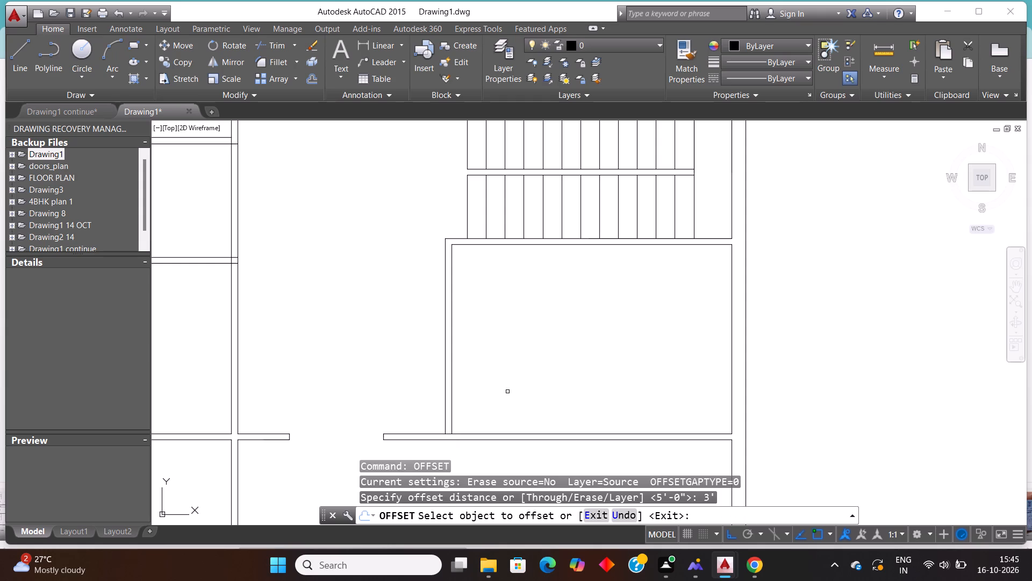
left_click(474, 435)
left_click(488, 381)
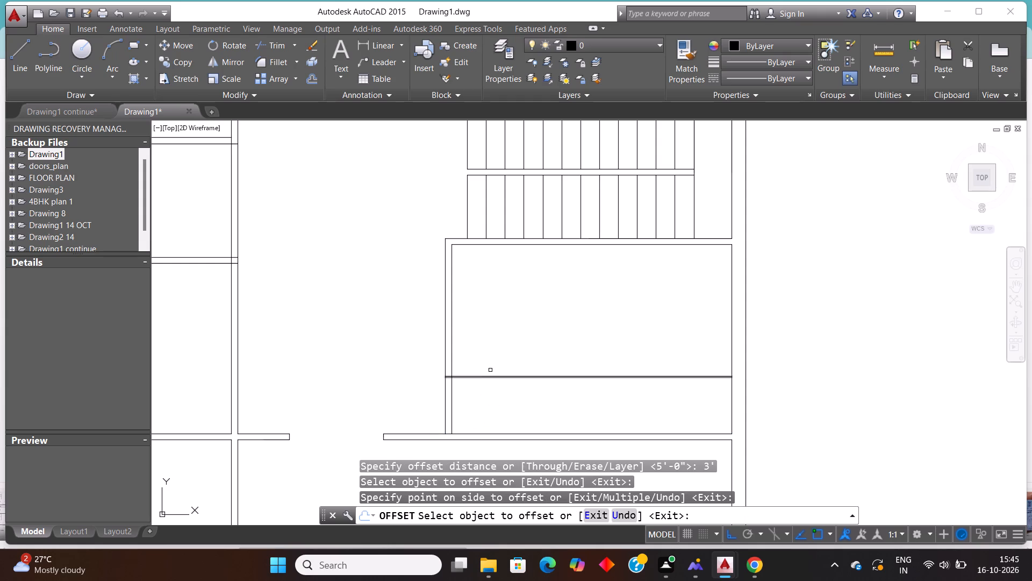
key("Escape")
Trim the lower bedroom's passage-side wall below the offset line, and the offset line inside the room, to form the door opening.
type("TR")
key("Return")
key("Return")
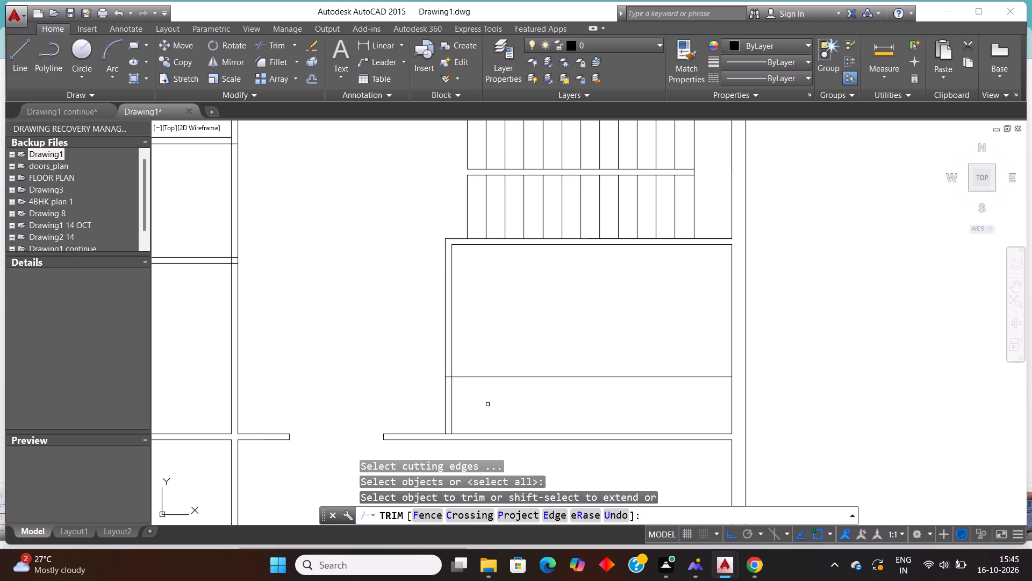
left_click(488, 405)
left_click(418, 396)
left_click(592, 403)
left_click(571, 348)
scroll(568, 344, "down", 2)
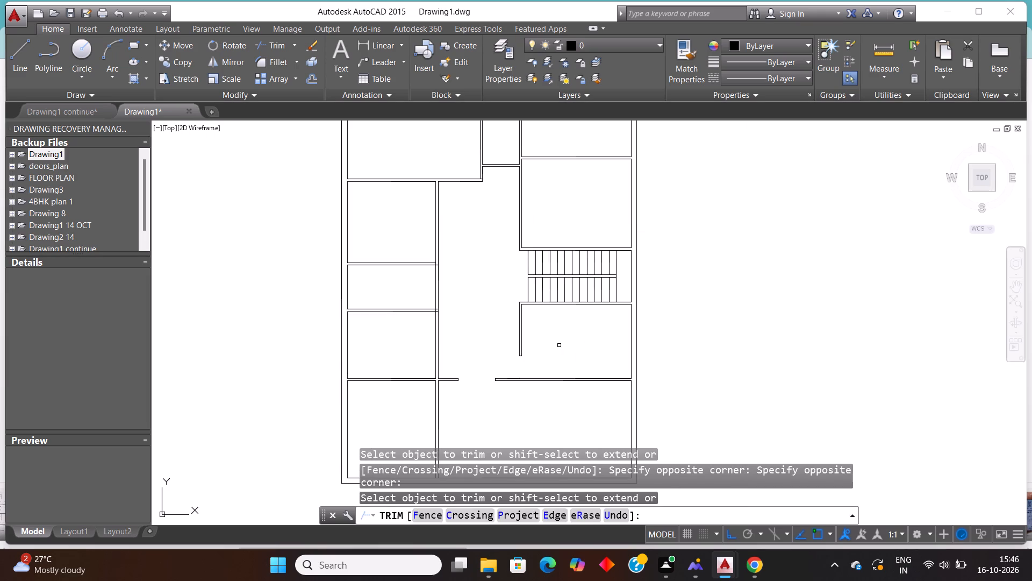
scroll(558, 345, "down", 1)
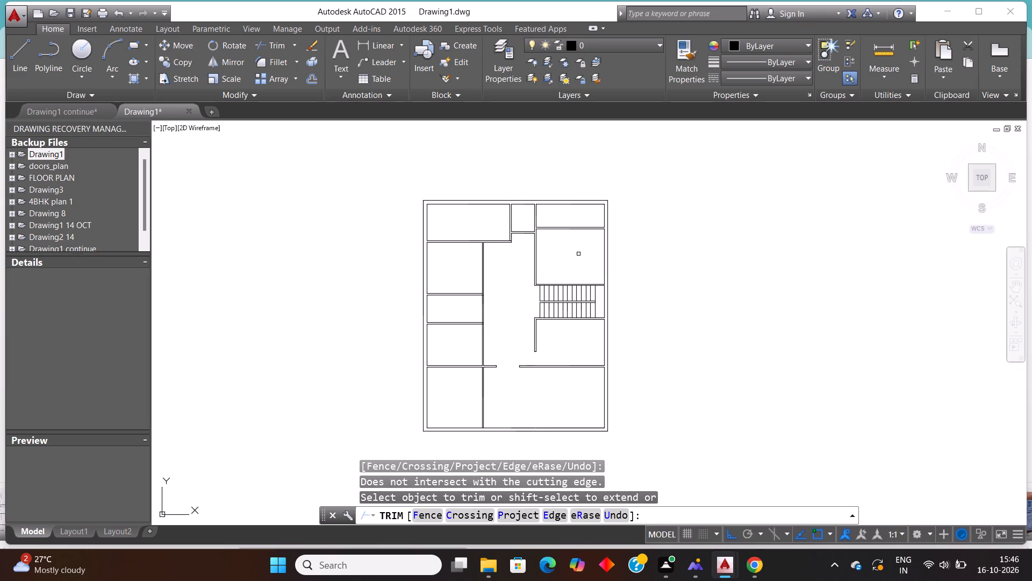
key("Escape")
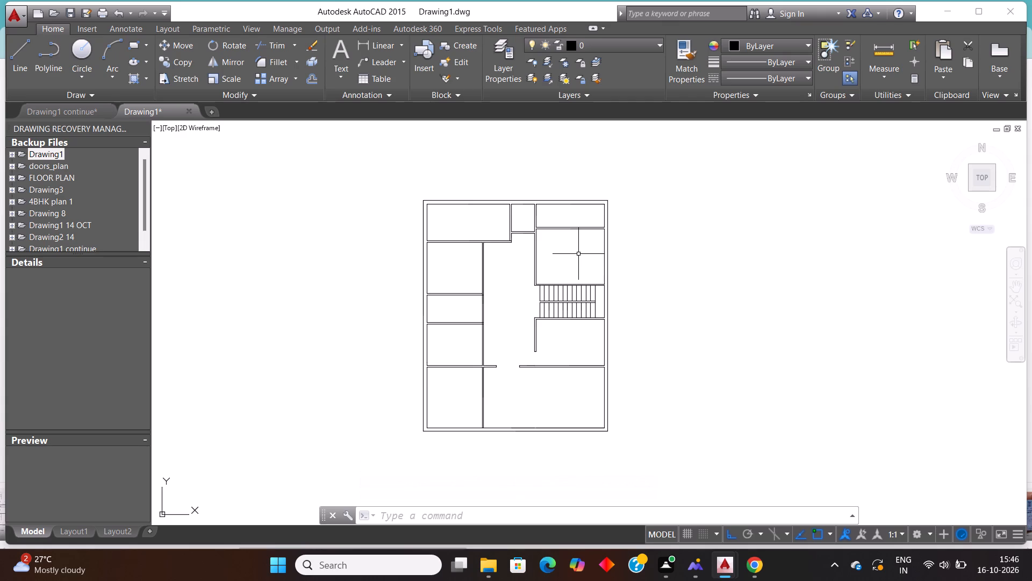
Extend the upper line of the wall between the upper bedroom and stairs across the bedroom's passage-side wall.
scroll(575, 267, "down", 2)
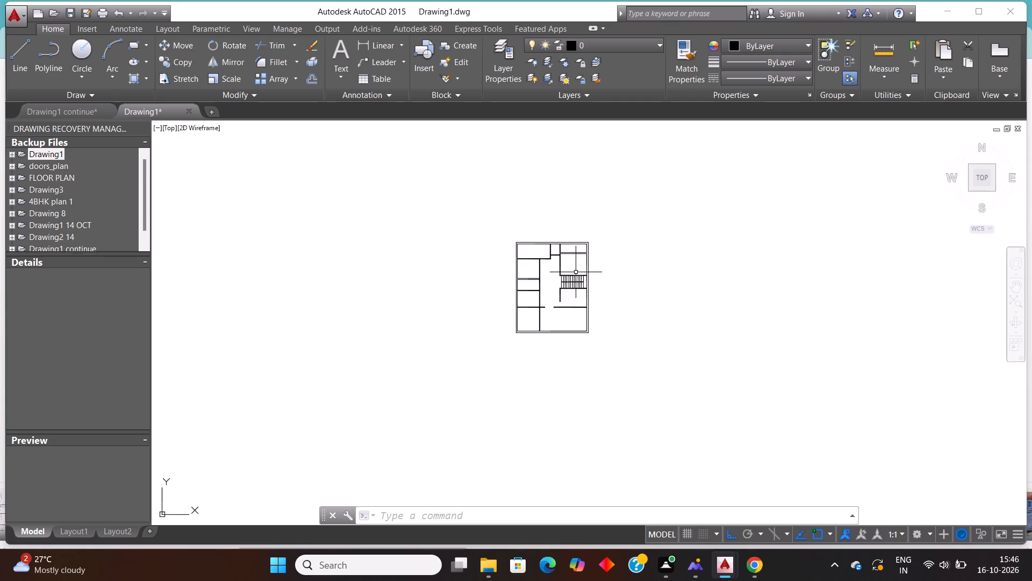
scroll(550, 312, "down", 3)
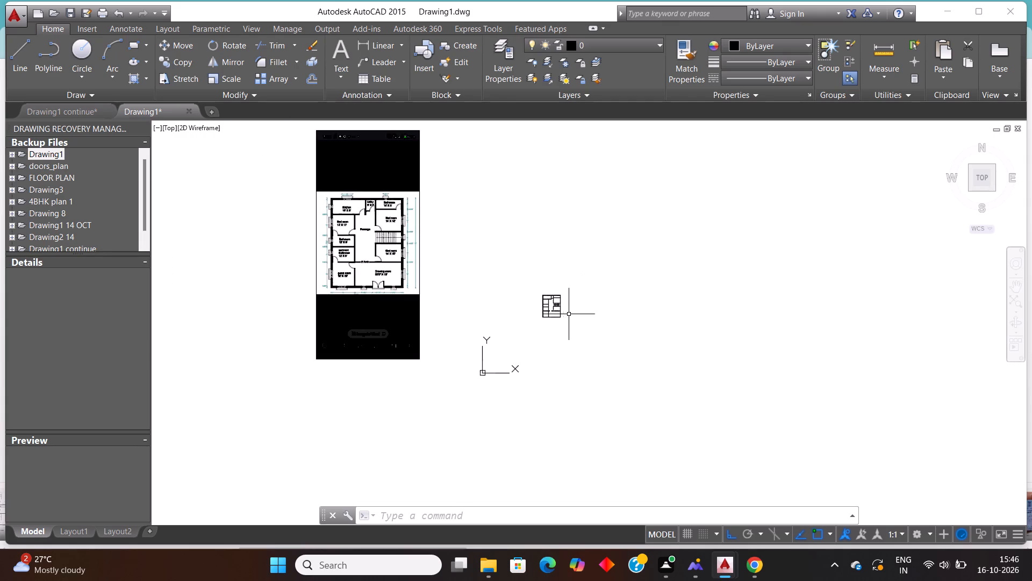
scroll(561, 315, "up", 3)
scroll(532, 249, "up", 5)
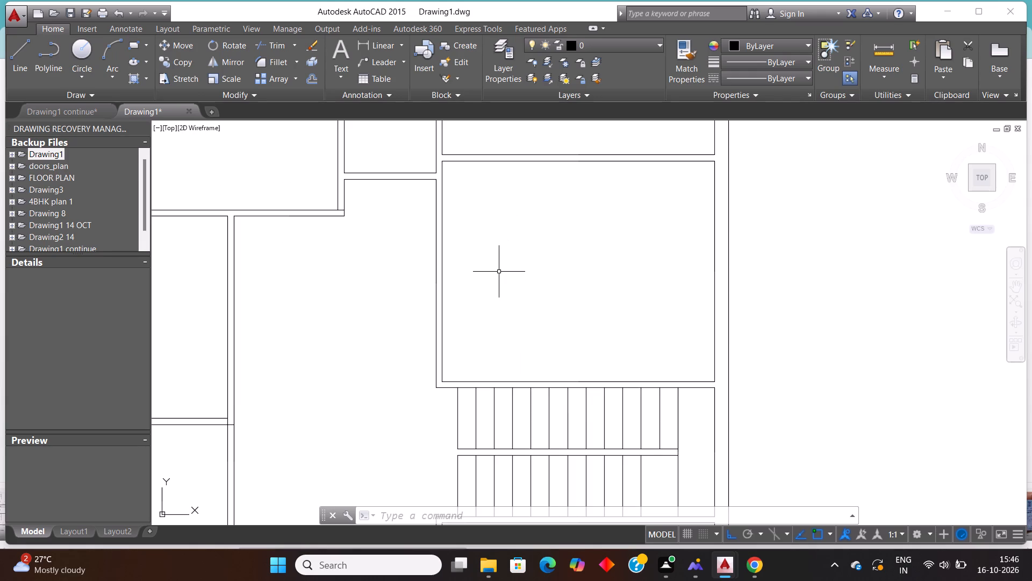
key("Escape")
key("Escape")
type("EX")
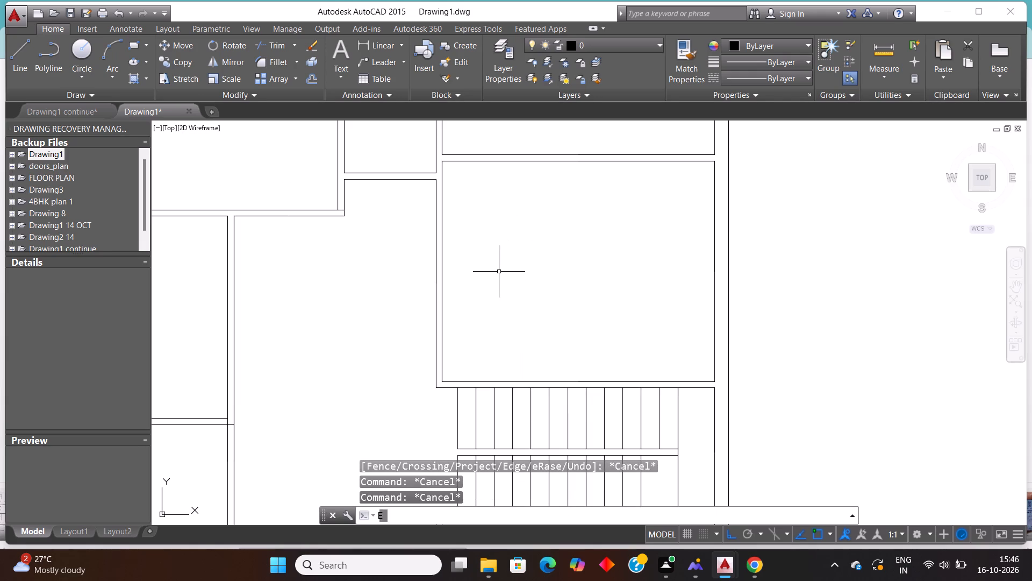
key("Return")
key("Return")
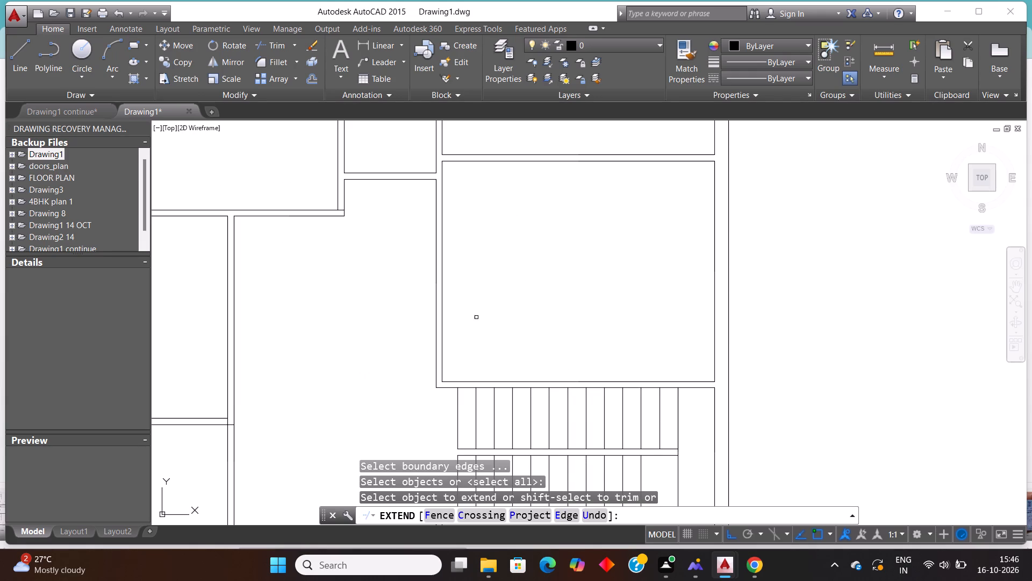
left_click(453, 384)
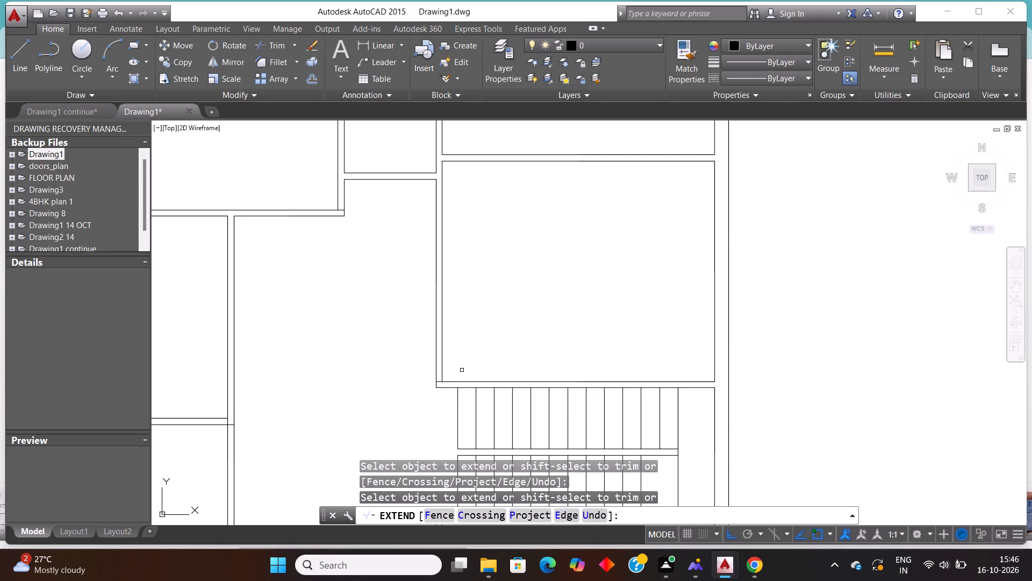
key("Escape")
key("Escape")
Offset the extended wall line above the stairs 3' up into the upper bedroom to mark the door opening.
type("OFF")
key("Return")
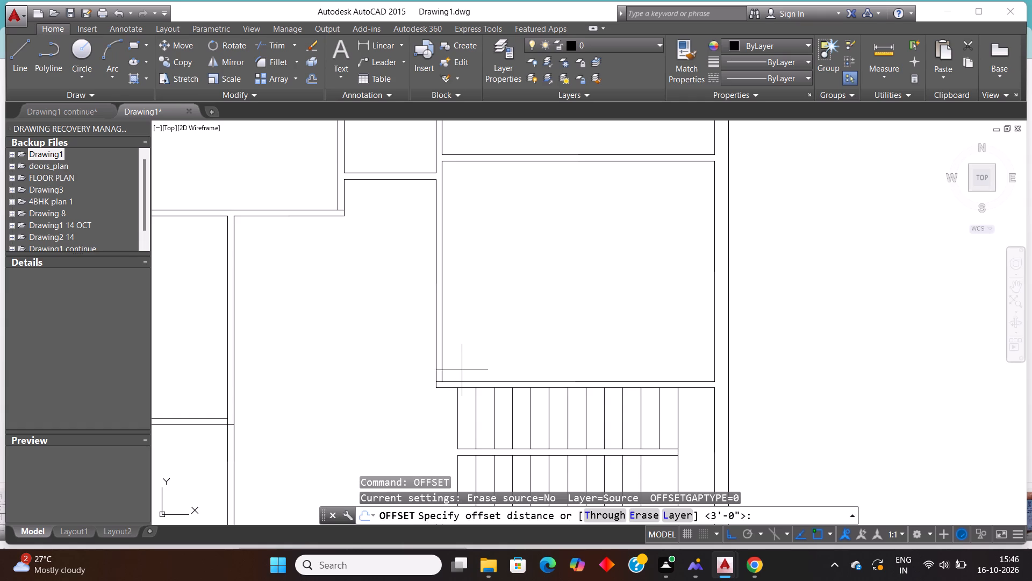
type("3'")
key("Return")
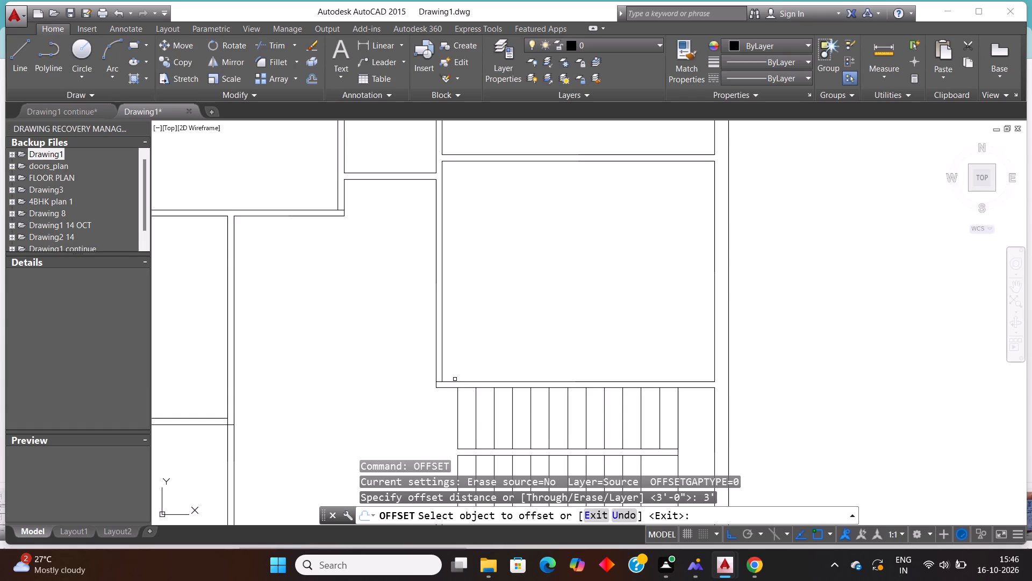
left_click(454, 381)
left_click(512, 266)
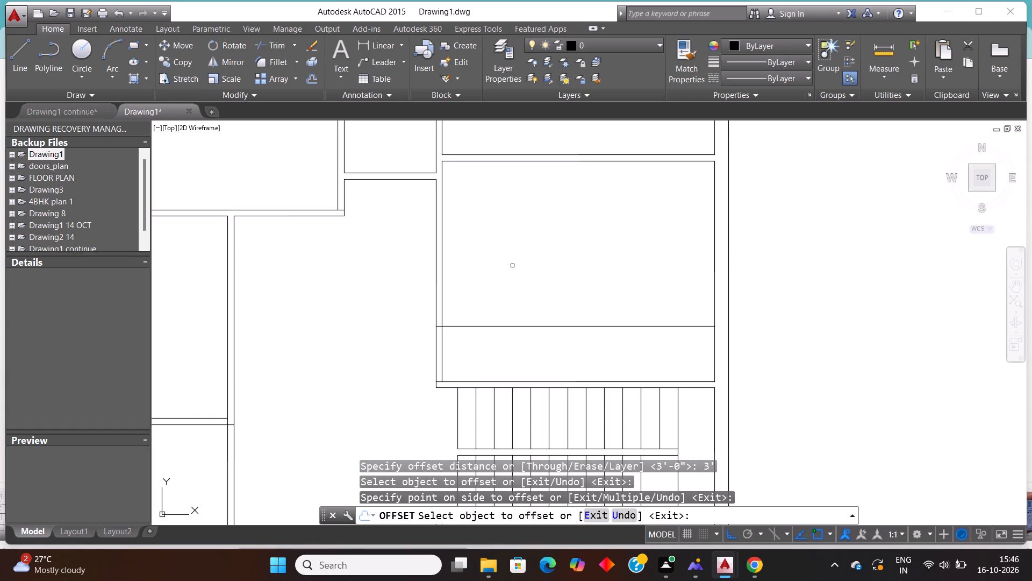
key("Escape")
key("Escape")
Trim the upper bedroom's passage-side wall below the offset line, and the offset line inside the room, to form the door opening.
type("TR")
key("Return")
key("Return")
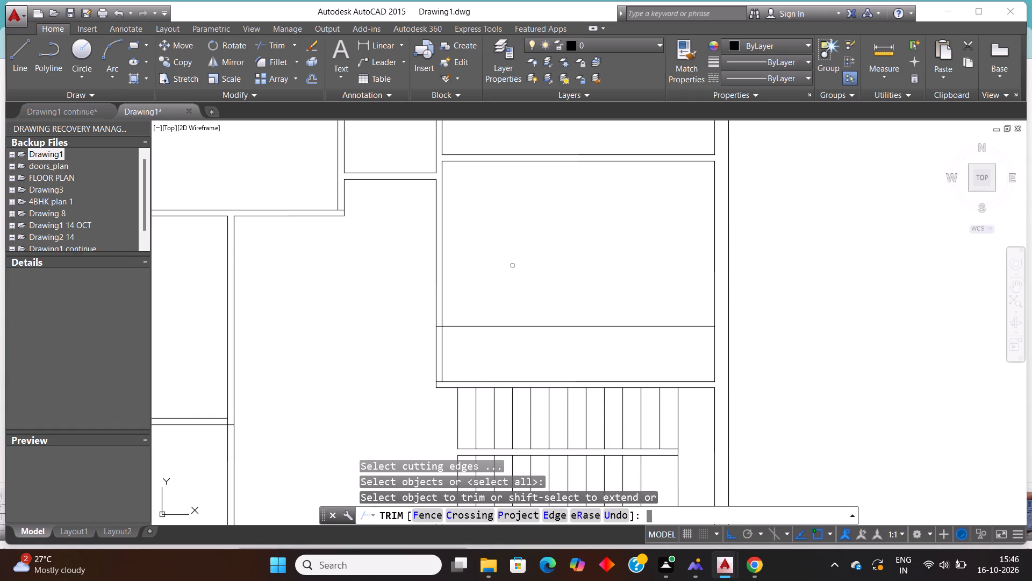
left_click(462, 350)
left_click(402, 352)
left_click(504, 344)
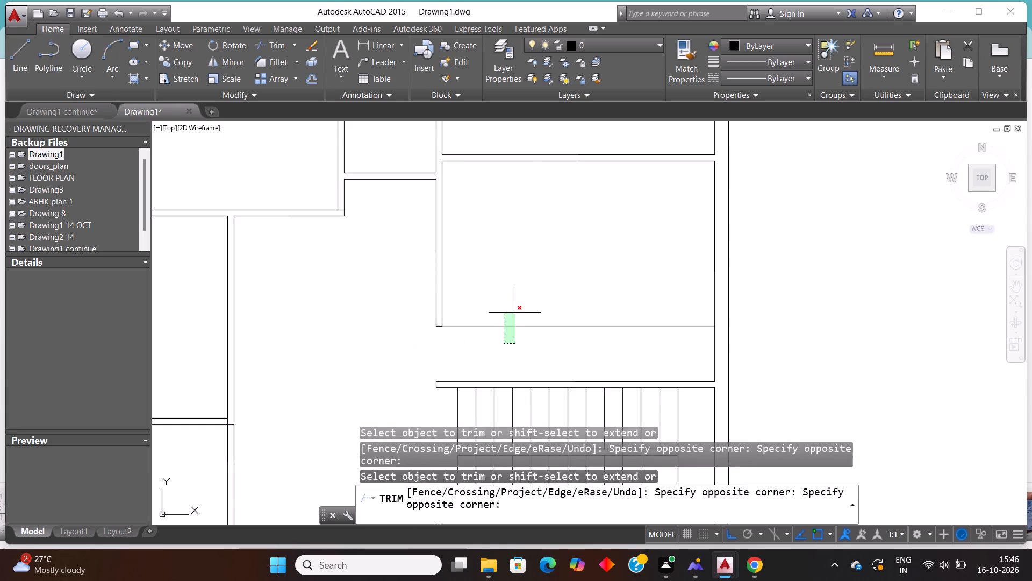
left_click(515, 313)
scroll(531, 304, "down", 9)
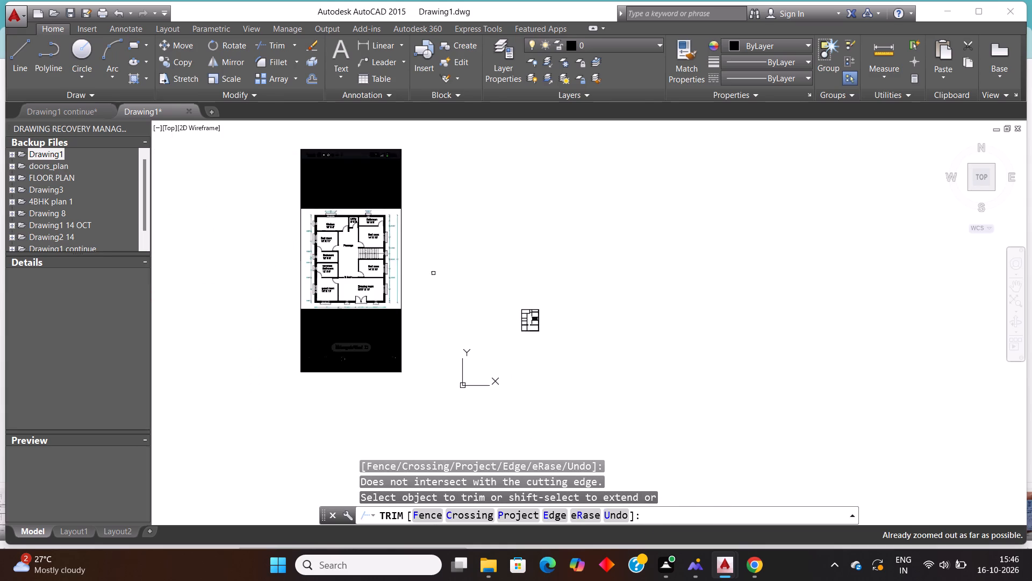
scroll(383, 236, "up", 1)
scroll(559, 308, "down", 1)
scroll(615, 343, "up", 2)
scroll(670, 396, "up", 3)
scroll(583, 371, "up", 1)
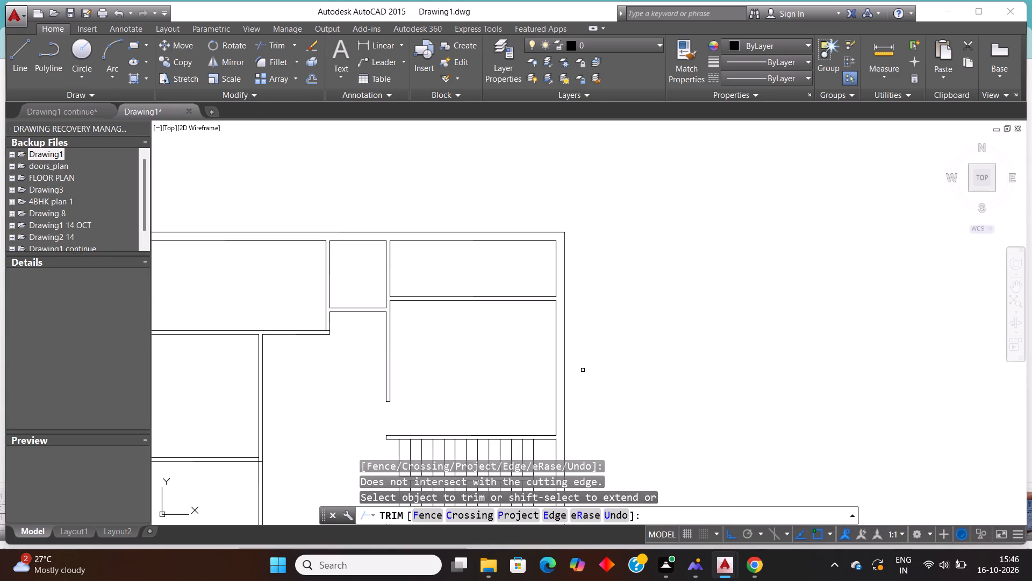
key("Escape")
key("Escape")
Extend the inner outer-wall line of the 14' by 5' bathroom down across the wall shared with the upper bedroom.
type("EX")
key("Return")
key("Return")
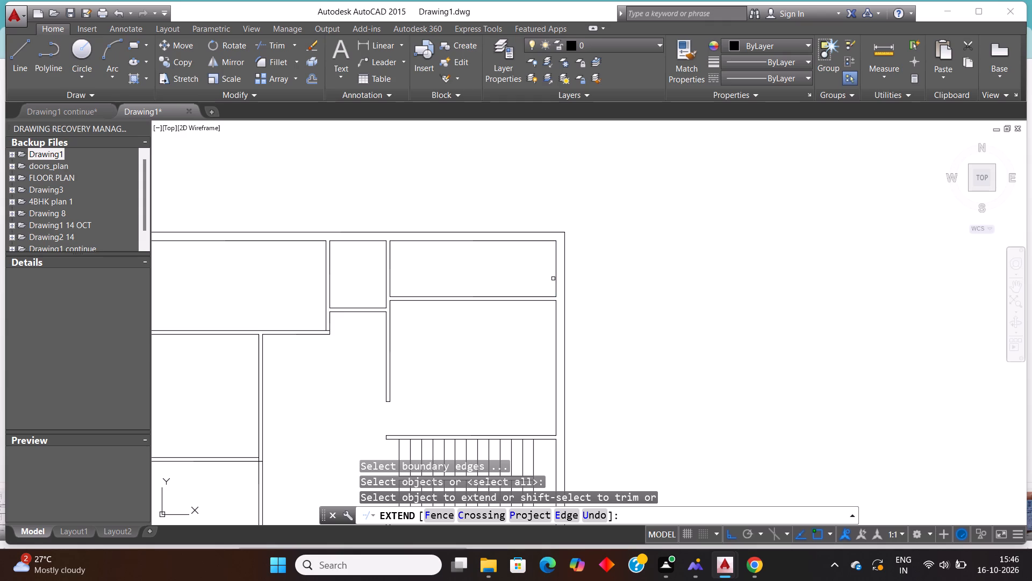
left_click(555, 284)
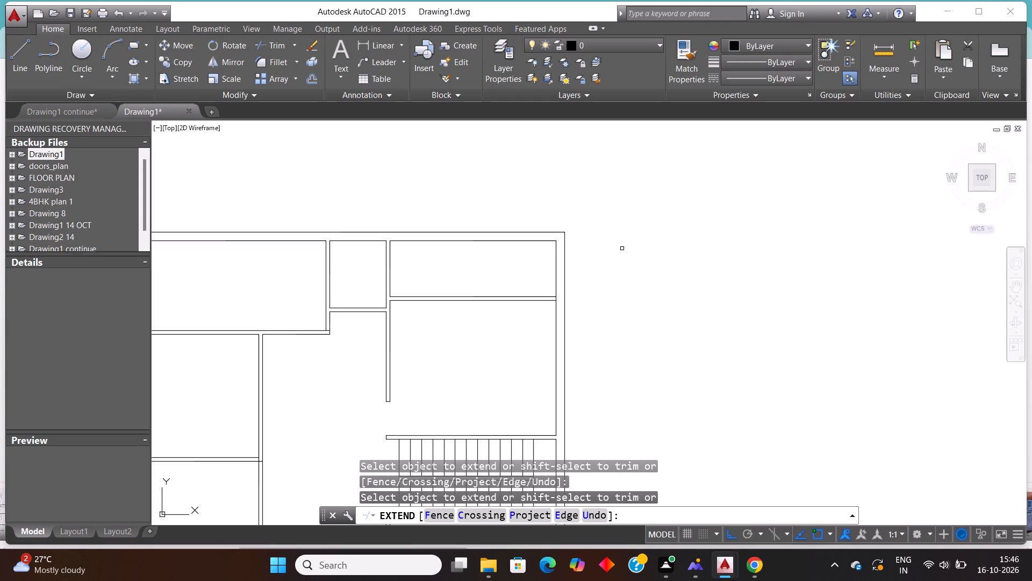
key("Escape")
key("Escape")
Offset the extended outer-wall line 2'6" into the bathroom to mark its door opening.
type("OFF")
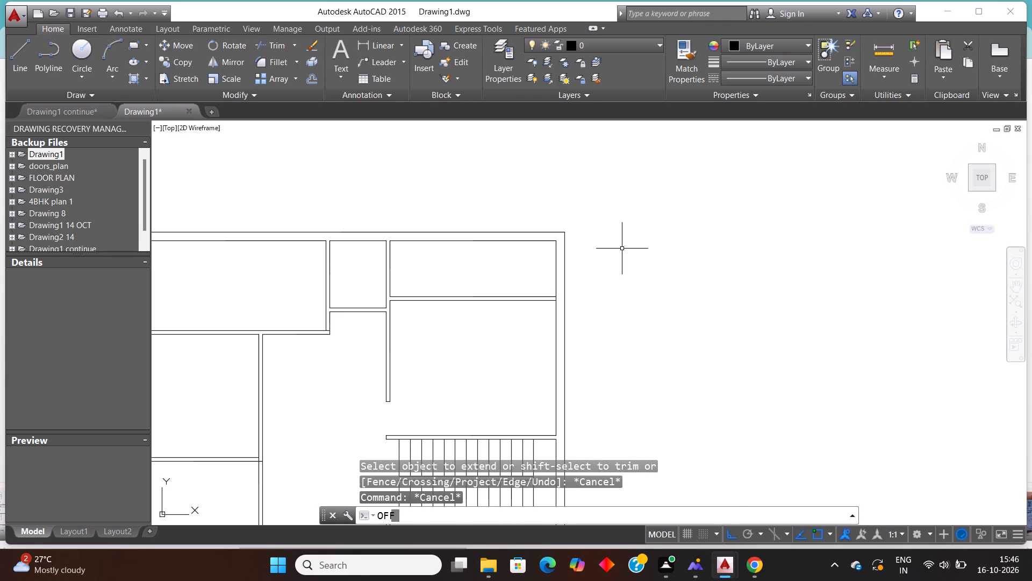
key("Return")
key("3")
key("BackSpace")
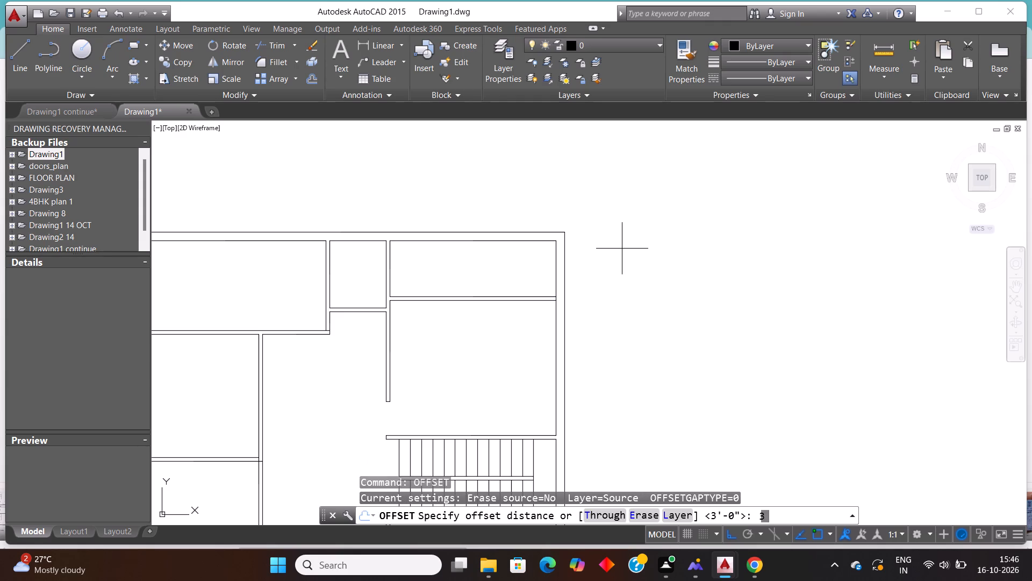
type("2'6\"")
key("Return")
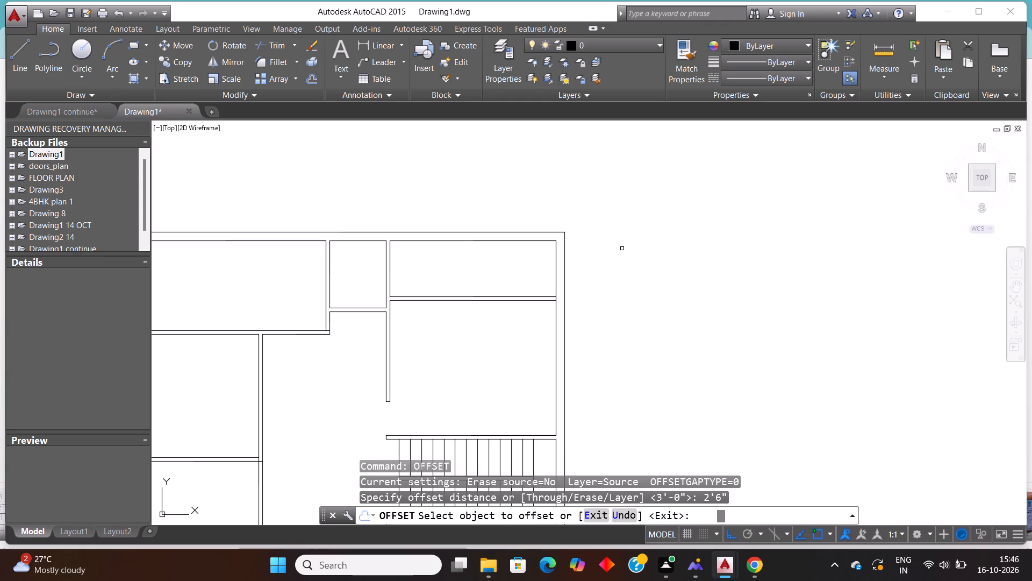
left_click(555, 265)
left_click(471, 264)
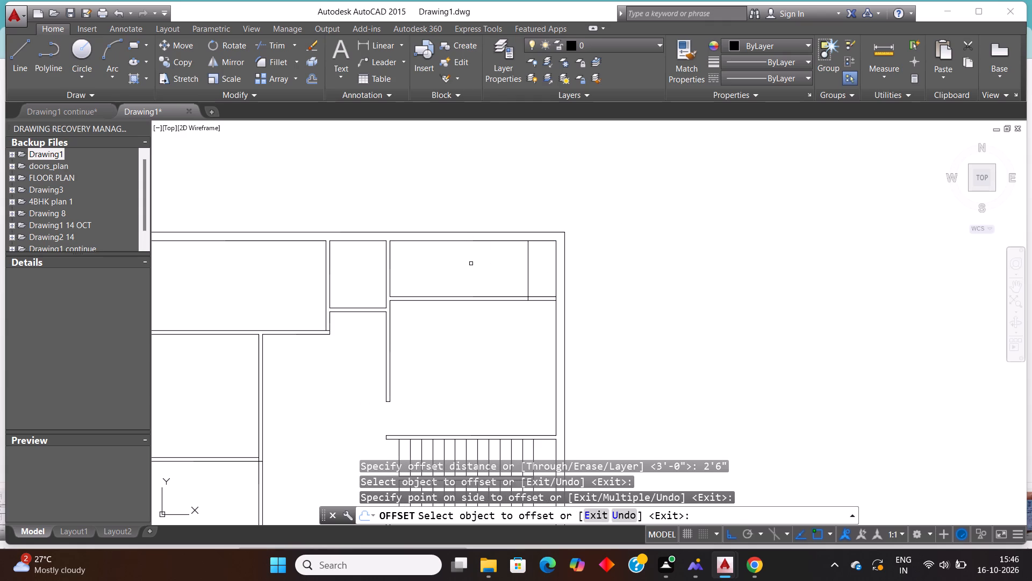
key("Escape")
key("Escape")
Trim the offset line inside the bathroom, and the bathroom-bedroom wall between it and the outer wall, to form the door opening.
type("TR")
key("Return")
key("Return")
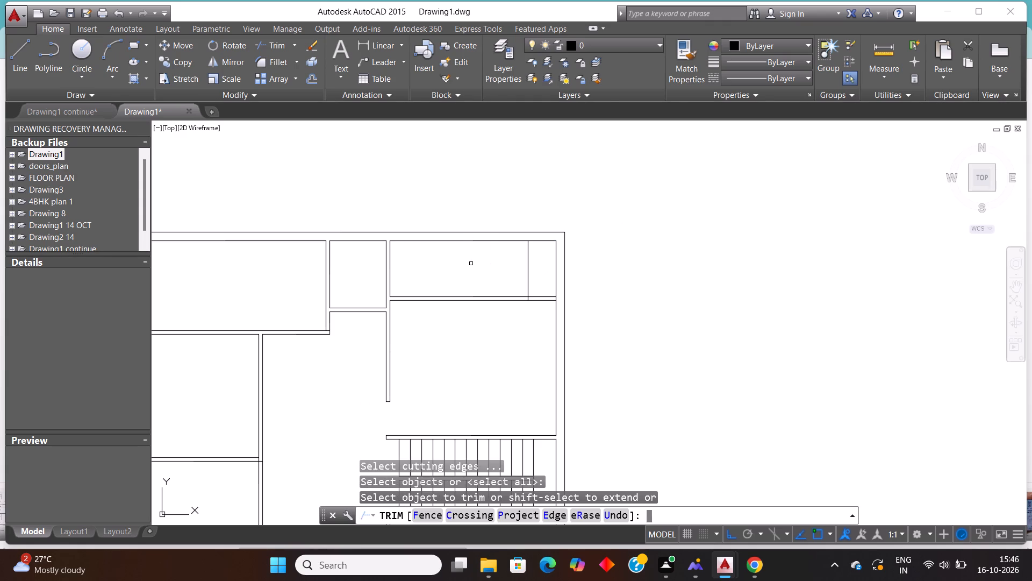
left_click(543, 268)
left_click(512, 278)
left_click(540, 286)
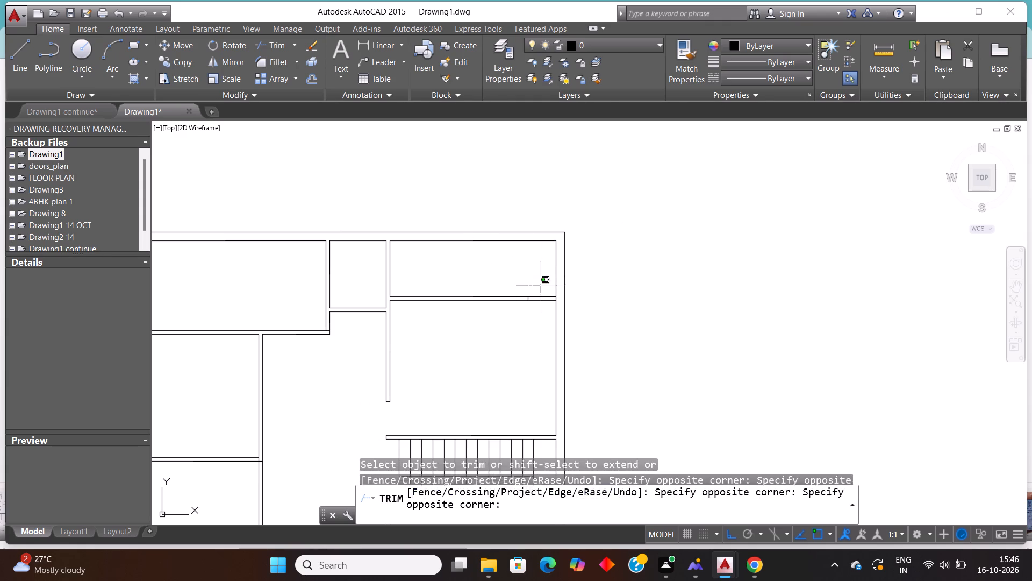
left_click(539, 328)
scroll(562, 314, "down", 4)
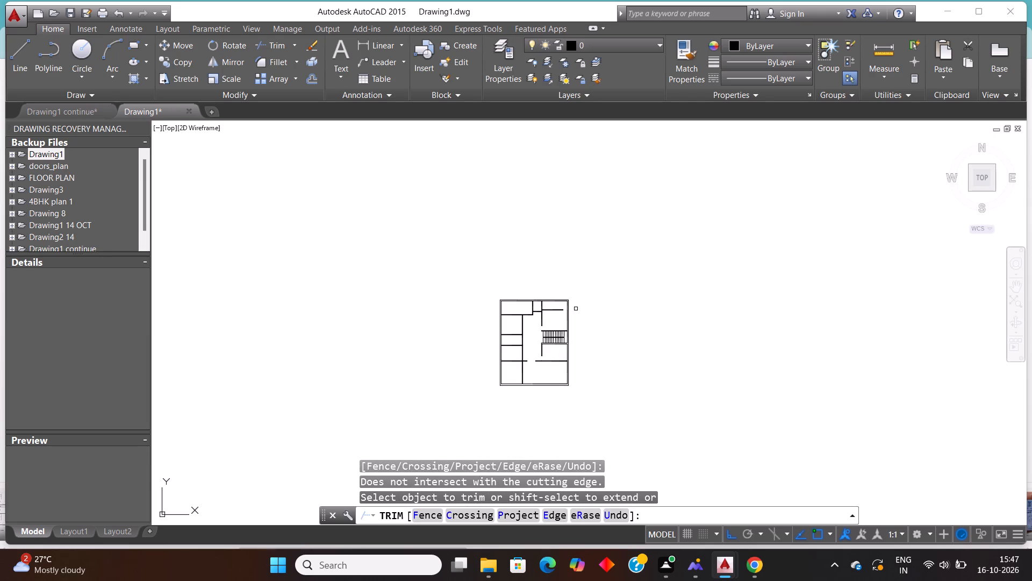
scroll(546, 317, "down", 2)
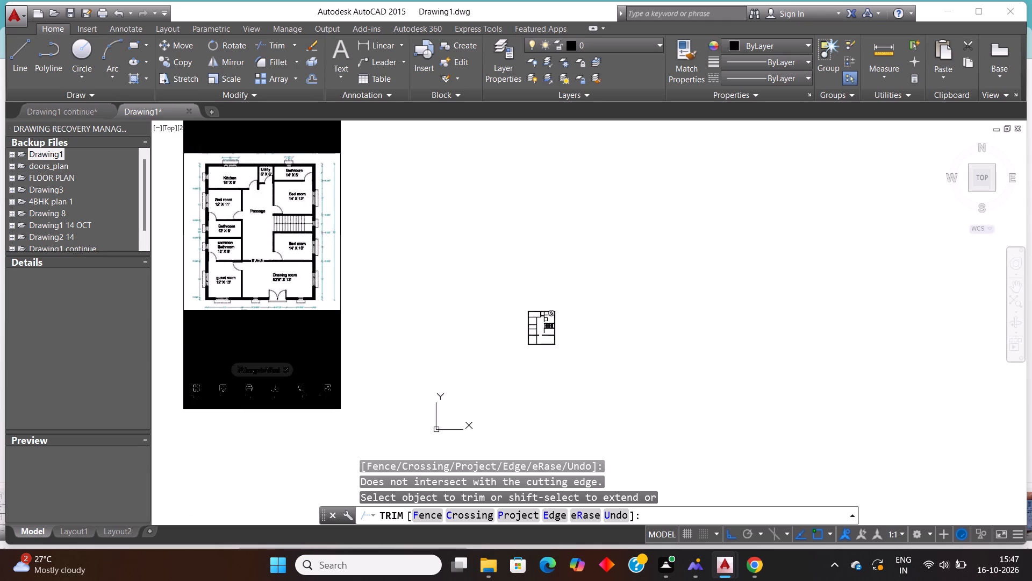
key("Escape")
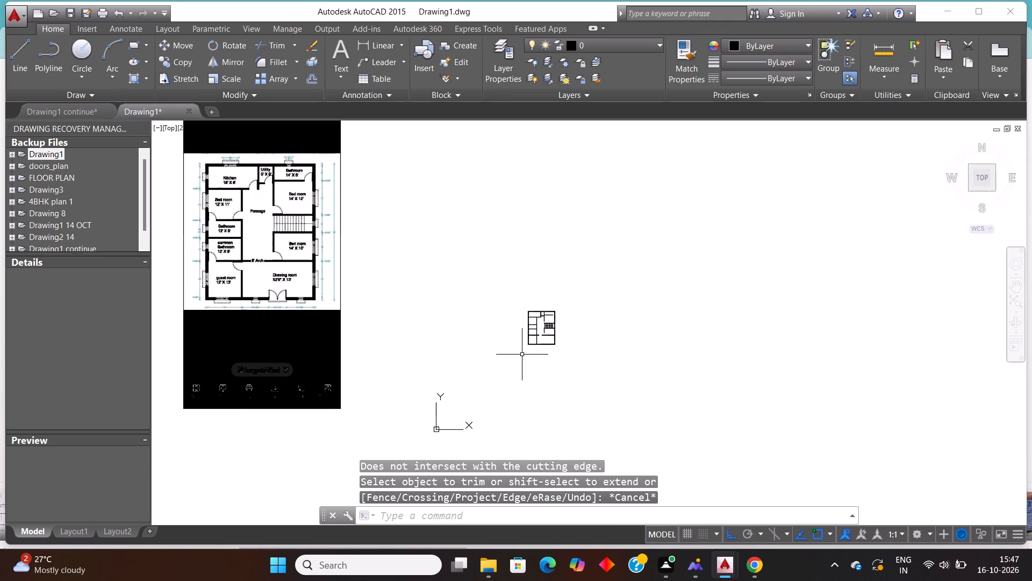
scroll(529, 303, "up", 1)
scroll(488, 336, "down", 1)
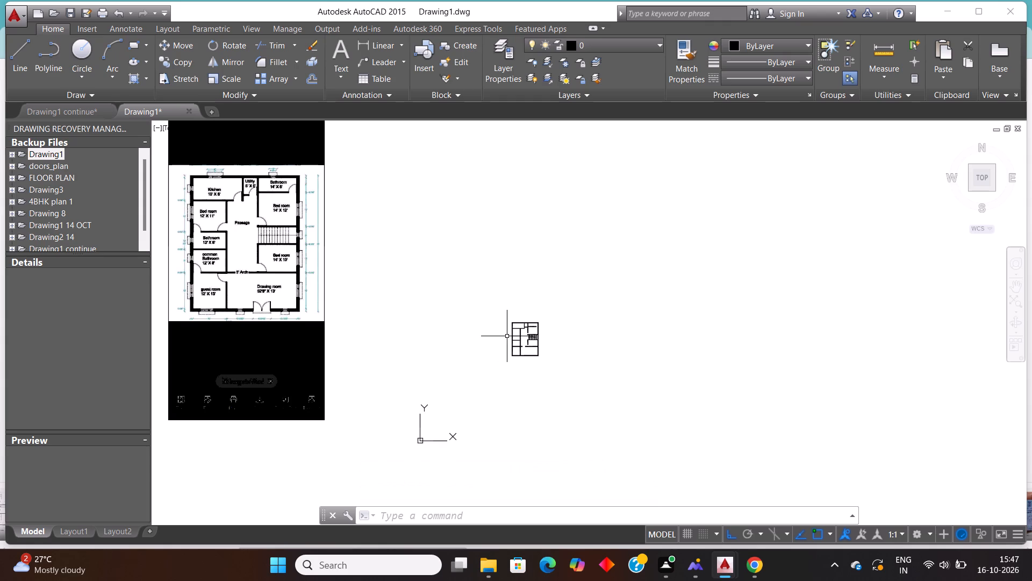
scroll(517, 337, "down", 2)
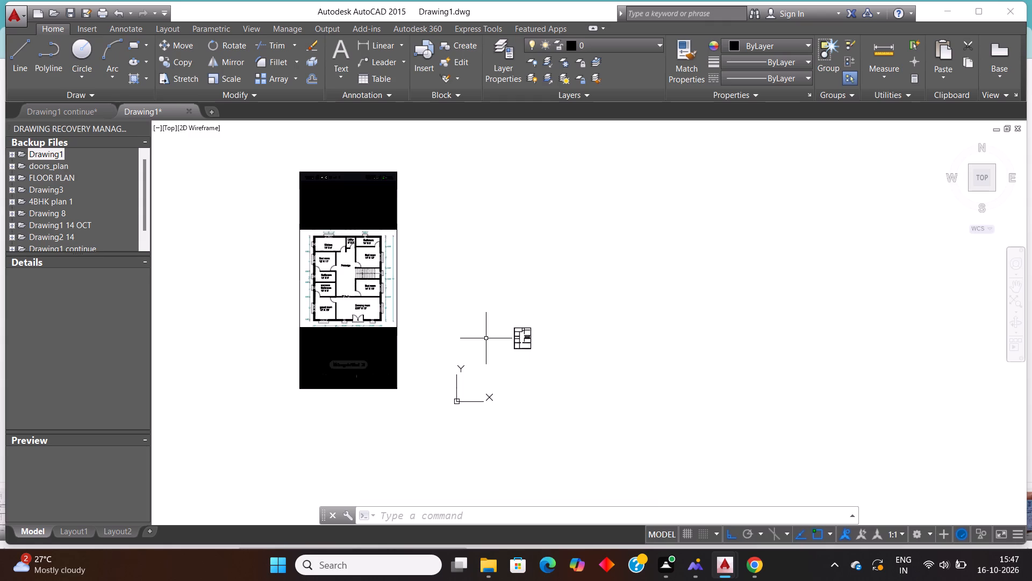
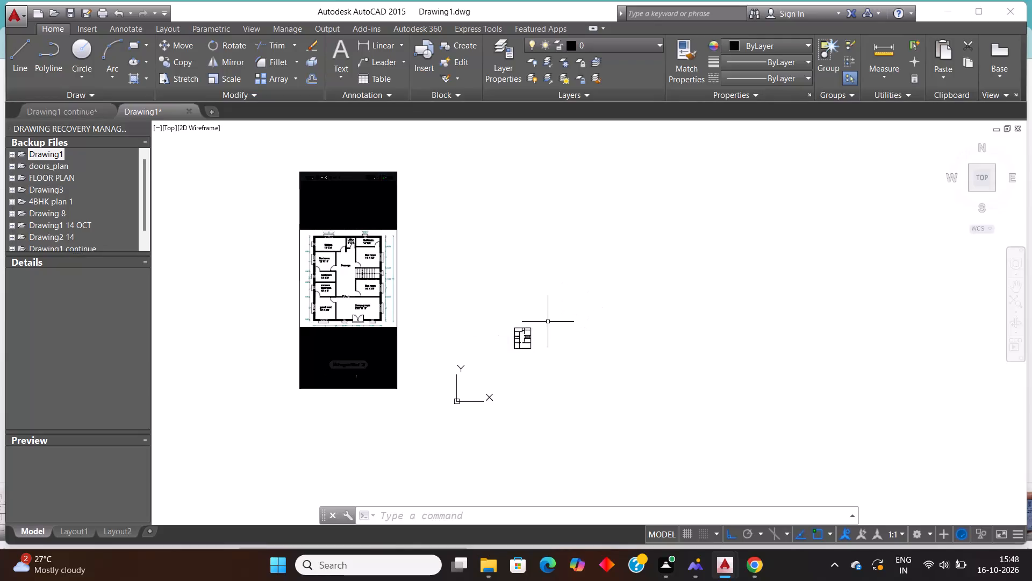
Examine the reference floor plan image against the redrawn plan for the utility room's door position.
scroll(547, 325, "up", 1)
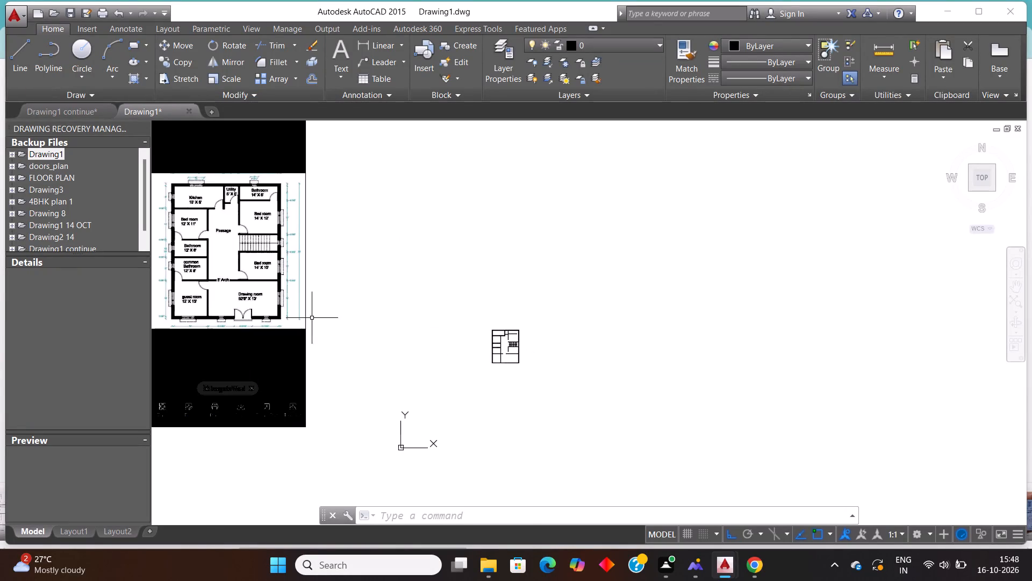
scroll(435, 340, "up", 1)
scroll(507, 351, "down", 1)
scroll(513, 335, "up", 2)
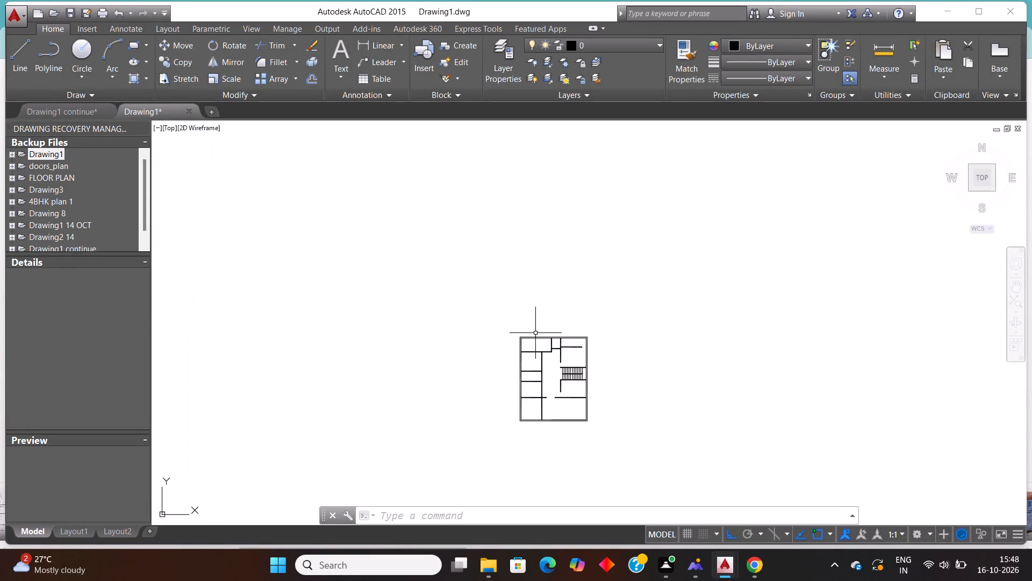
scroll(547, 334, "down", 3)
scroll(439, 290, "up", 1)
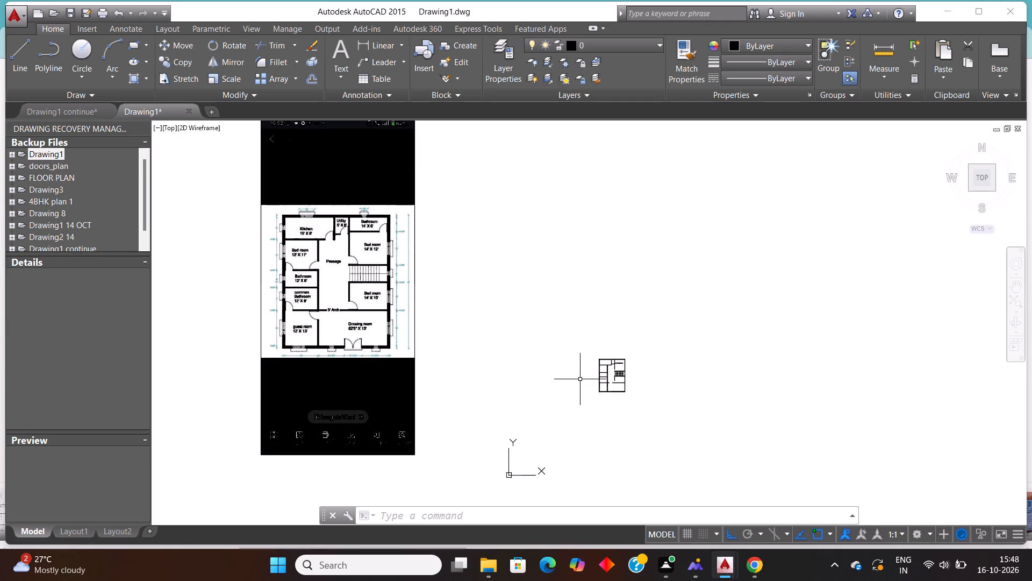
scroll(626, 399, "up", 2)
scroll(623, 390, "down", 2)
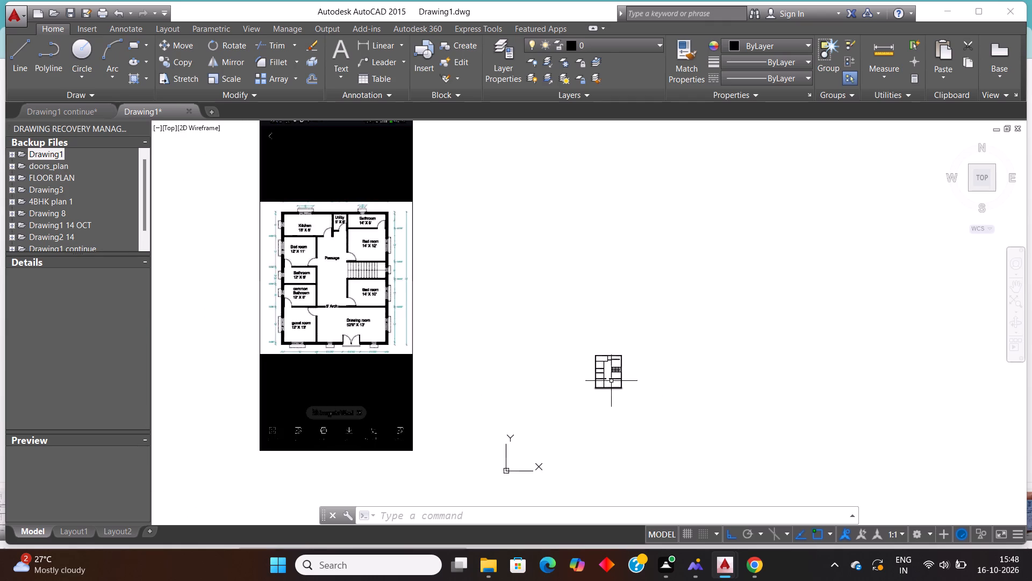
Extend the utility room's wall line on the 14' by 5' bathroom side down across the utility room's lower wall.
scroll(630, 364, "up", 3)
scroll(532, 342, "up", 2)
scroll(577, 346, "up", 1)
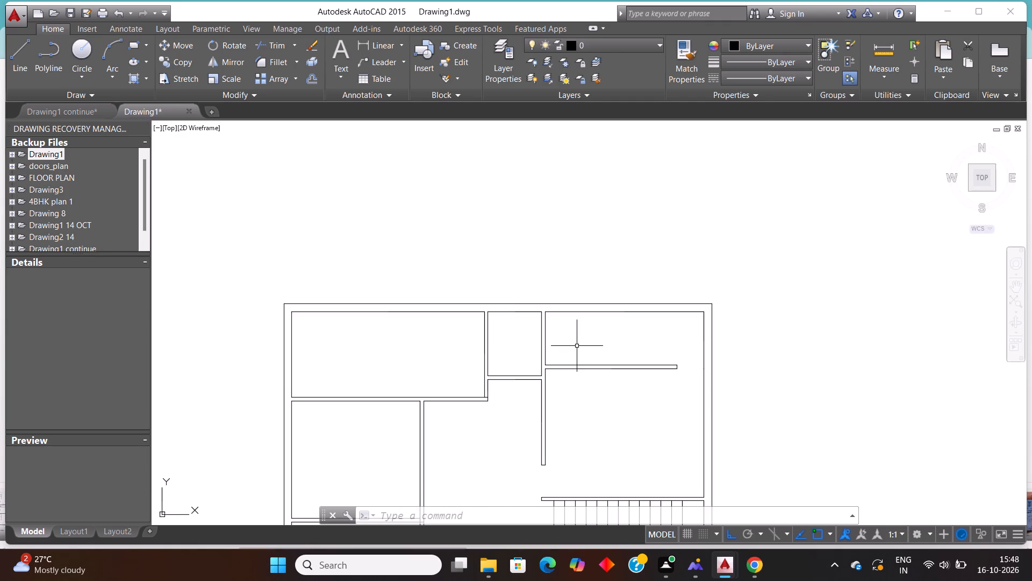
key("Escape")
key("Escape")
type("EX")
key("Return")
key("Return")
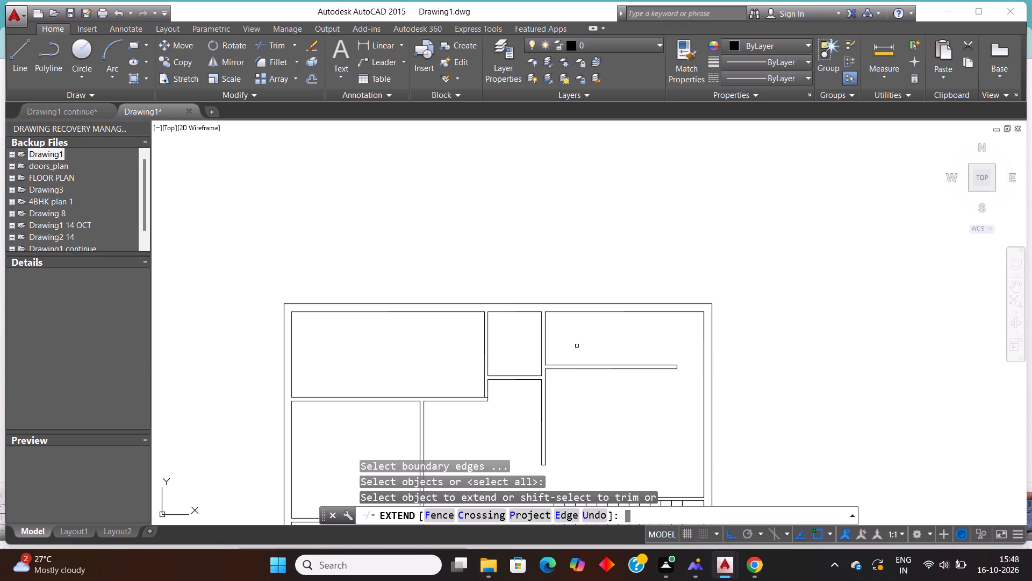
left_click(541, 372)
key("Escape")
key("Escape")
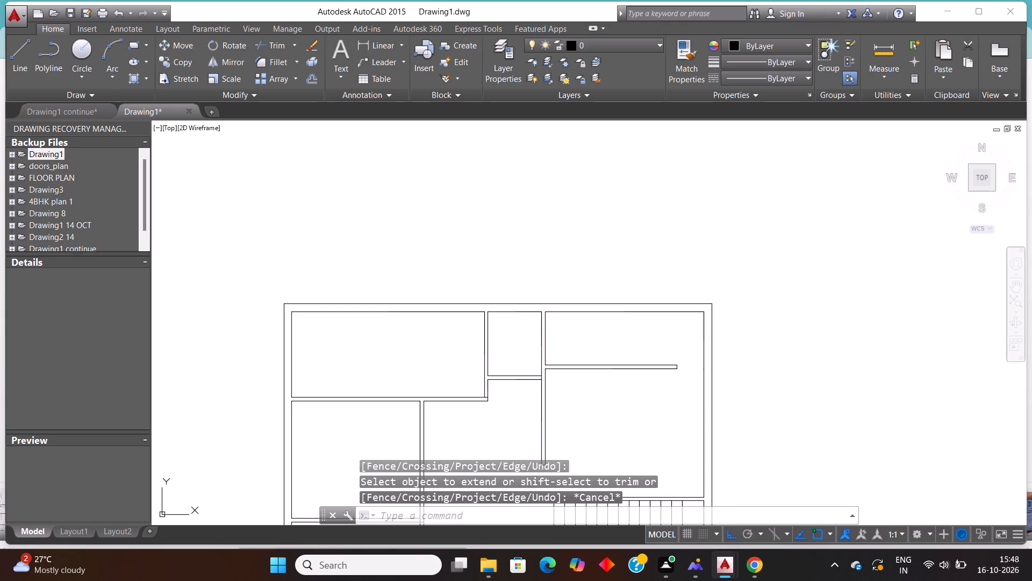
Offset the extended wall line 2'6" into the utility room to mark its door opening.
type("OFF")
key("Return")
type("2'6'")
key("Return")
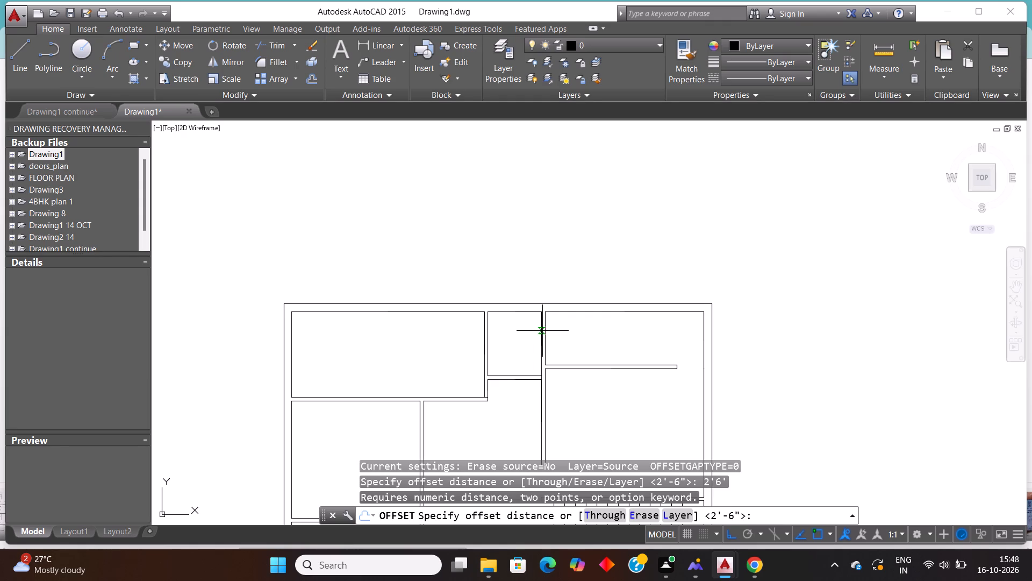
key("Return")
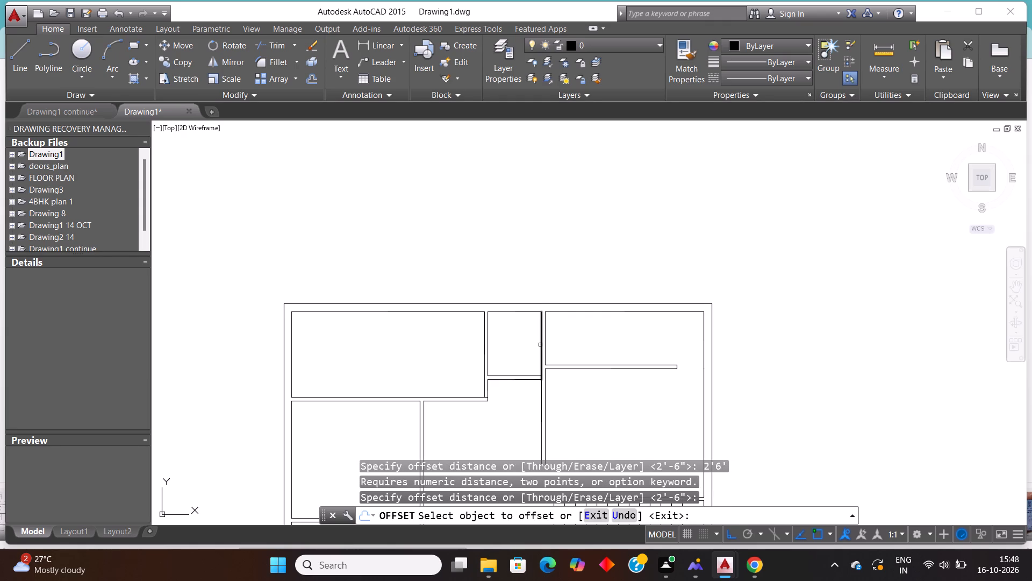
left_click(540, 345)
left_click(509, 350)
key("Escape")
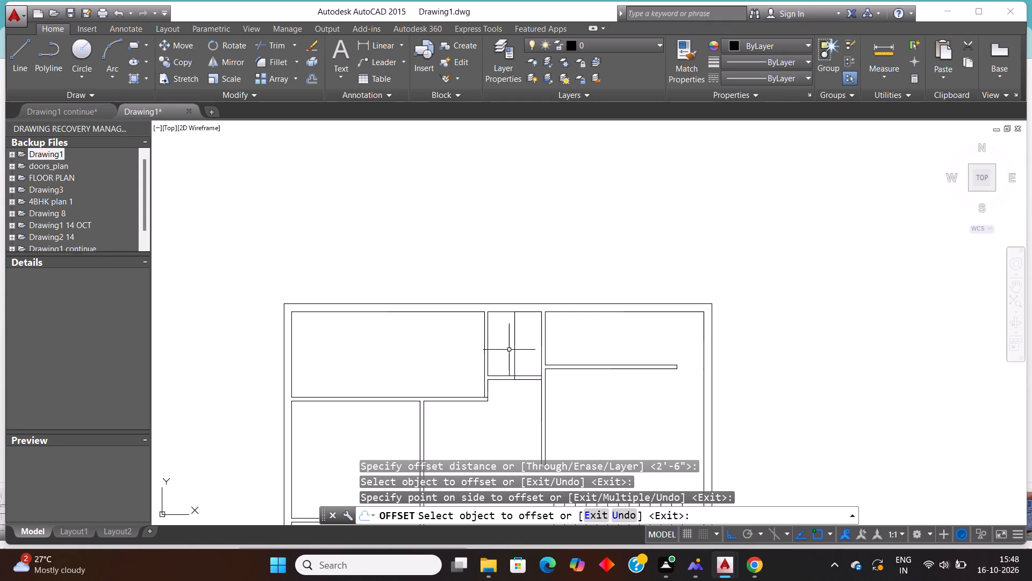
Trim the offset line inside the utility room, and the lower wall between it and the bathroom-side wall, to form the door opening.
type("TR")
key("Return")
key("Return")
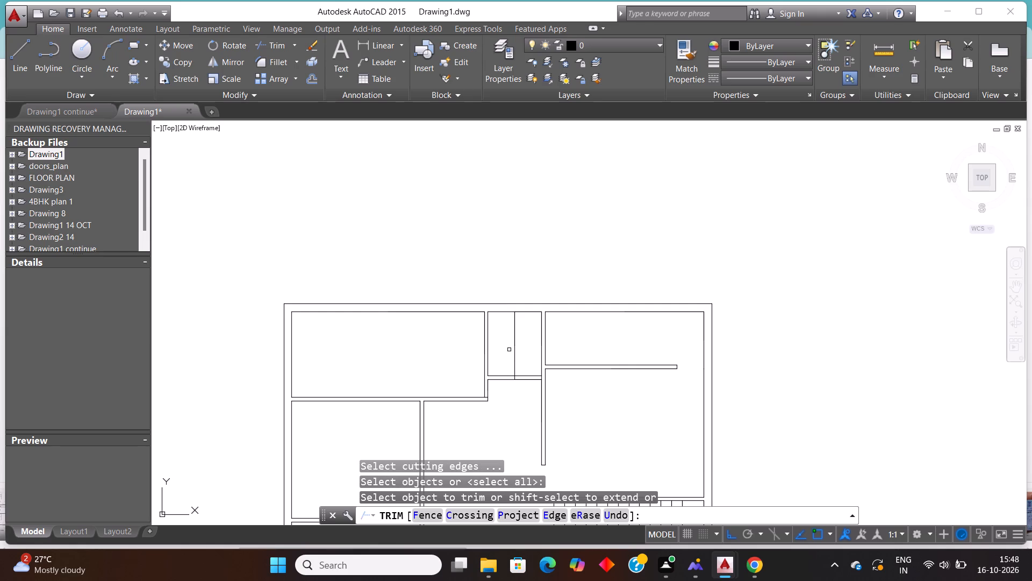
left_click(520, 345)
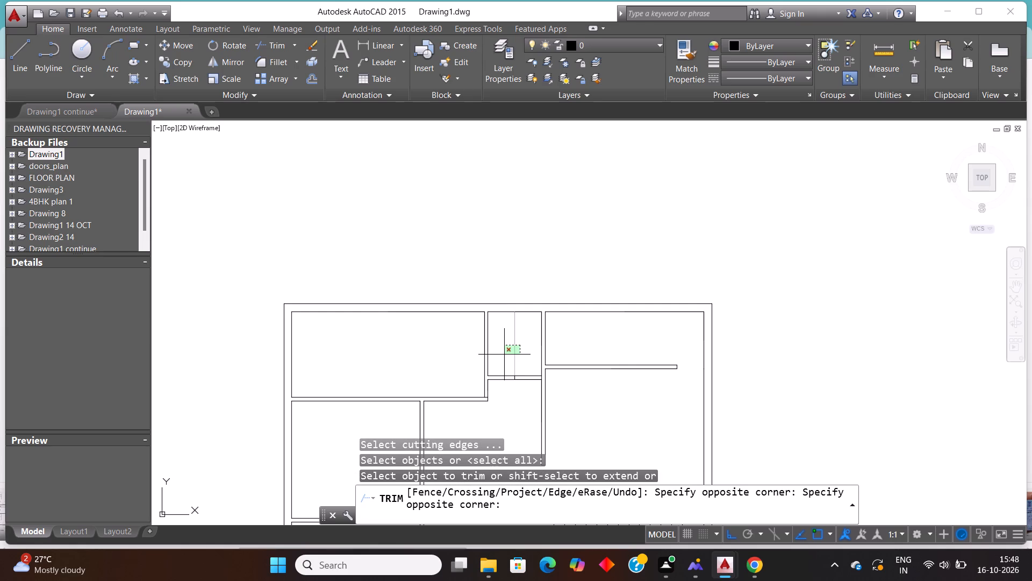
left_click(504, 355)
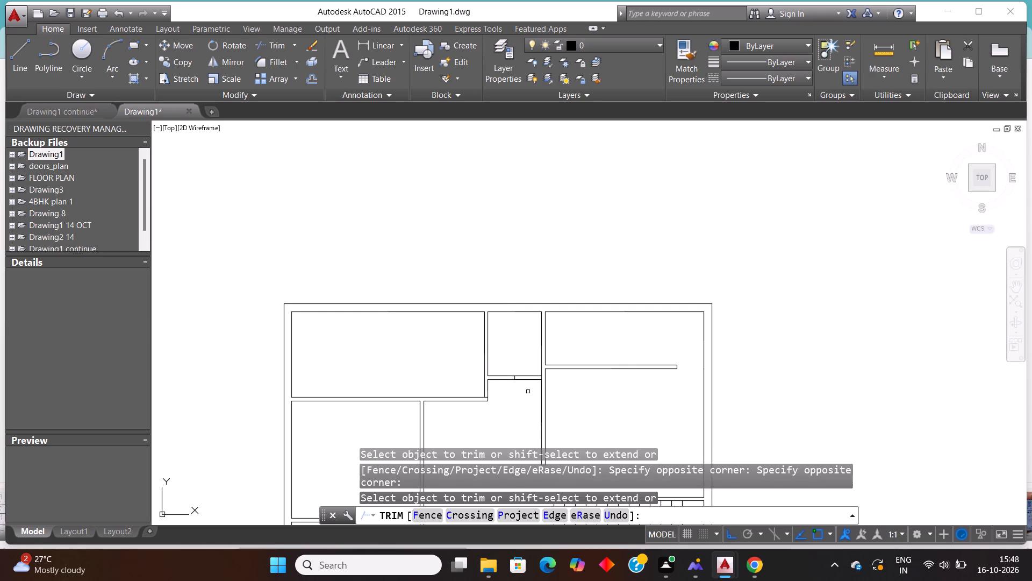
left_click(528, 391)
left_click(532, 346)
scroll(534, 348, "down", 3)
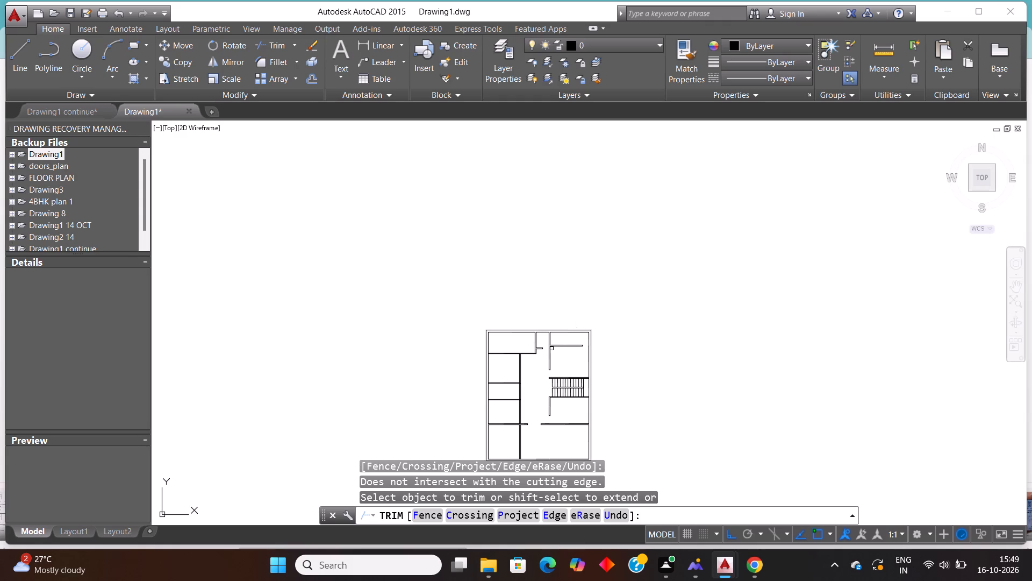
scroll(531, 352, "up", 4)
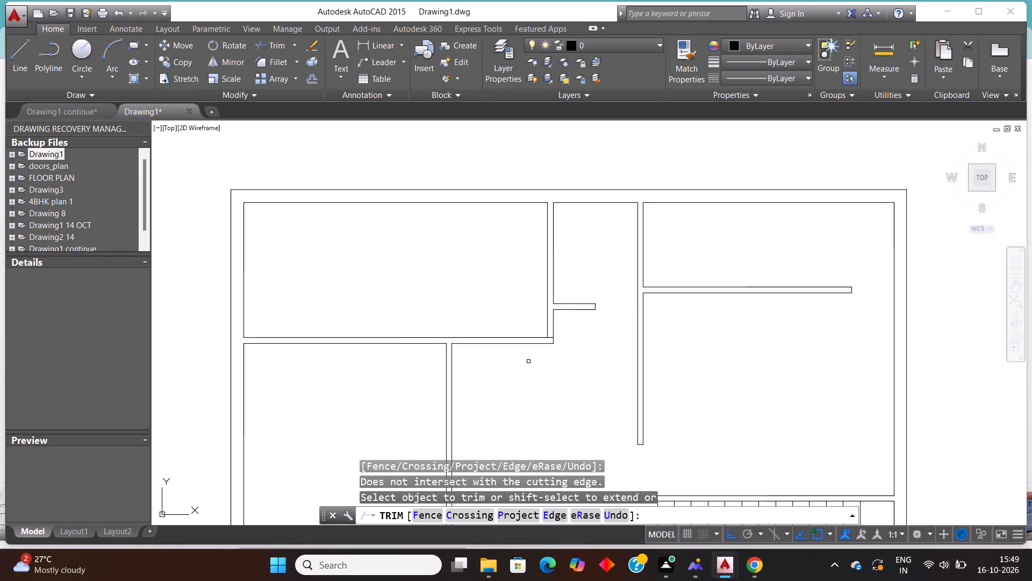
key("Escape")
key("Escape")
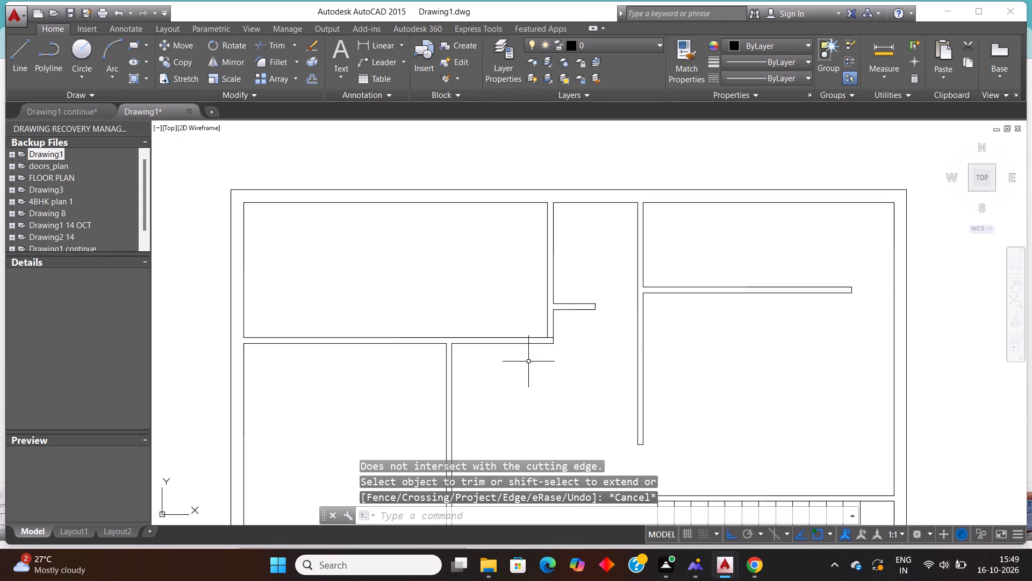
Extend the kitchen's inner wall line on the utility side down across the kitchen's lower wall.
type("EX")
key("Return")
key("Return")
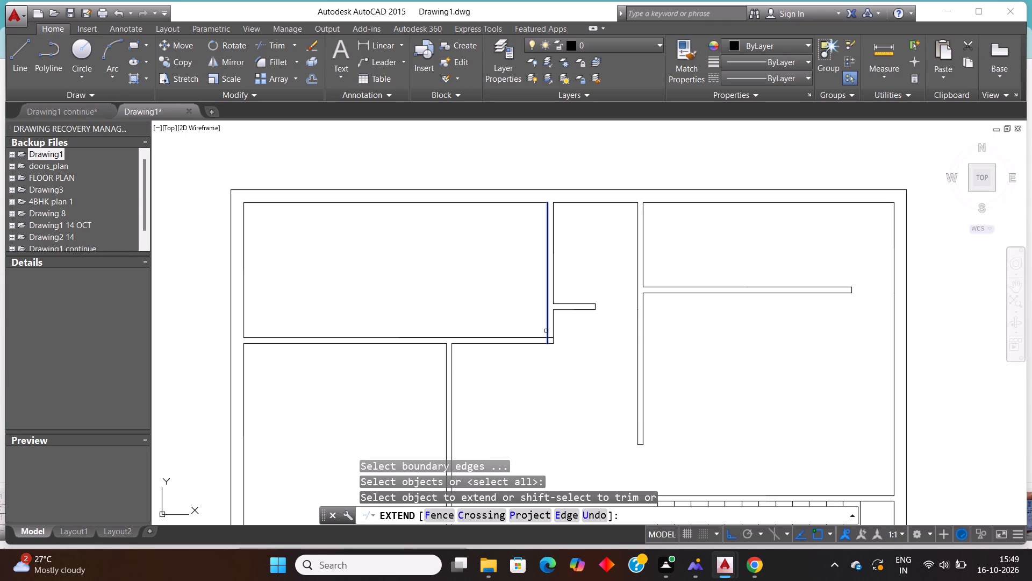
left_click(546, 331)
key("Escape")
key("Escape")
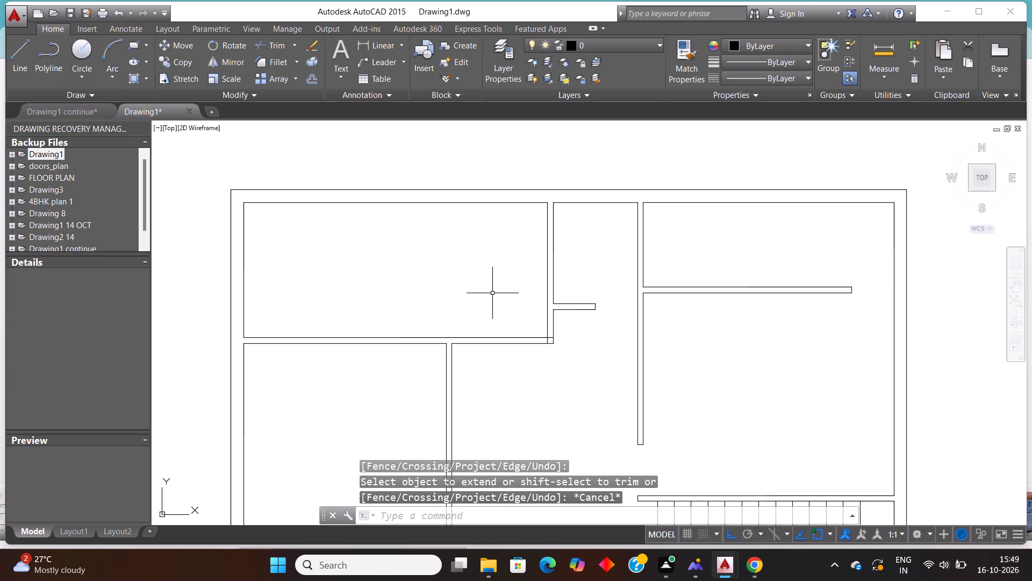
Offset the extended kitchen wall line 3' into the kitchen to mark its door opening.
type("OFF")
key("Return")
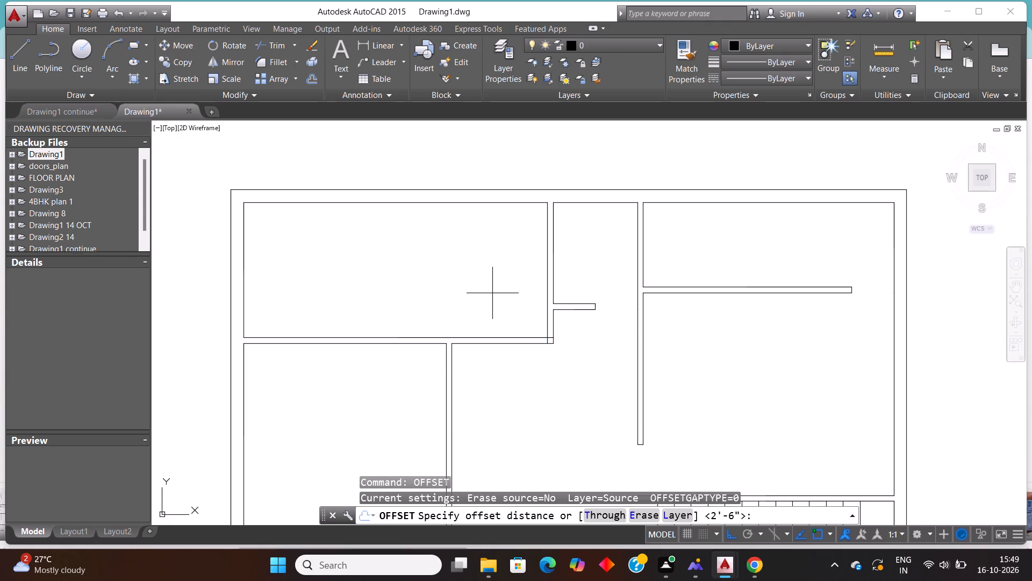
type("3'")
key("Return")
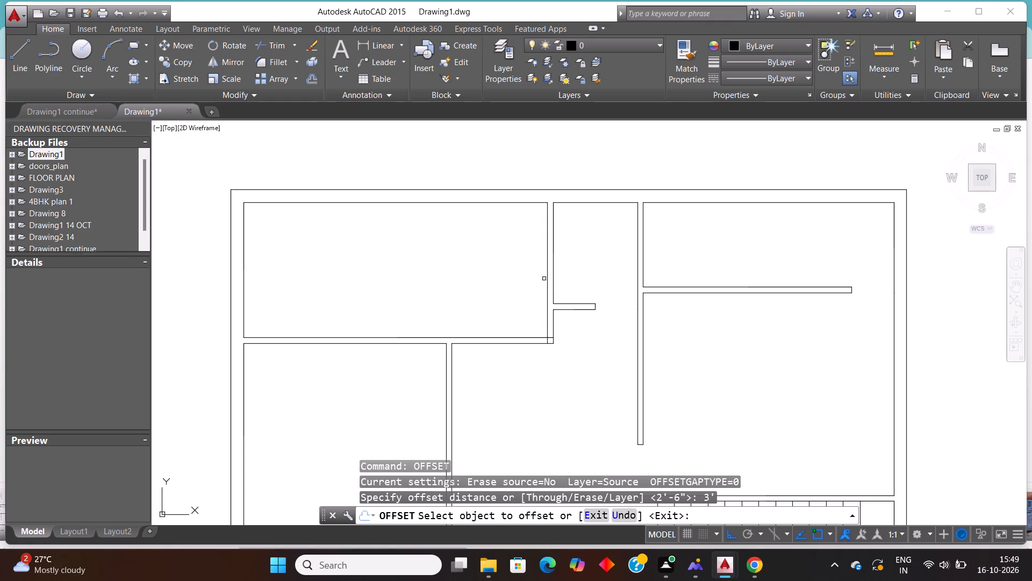
left_click(548, 279)
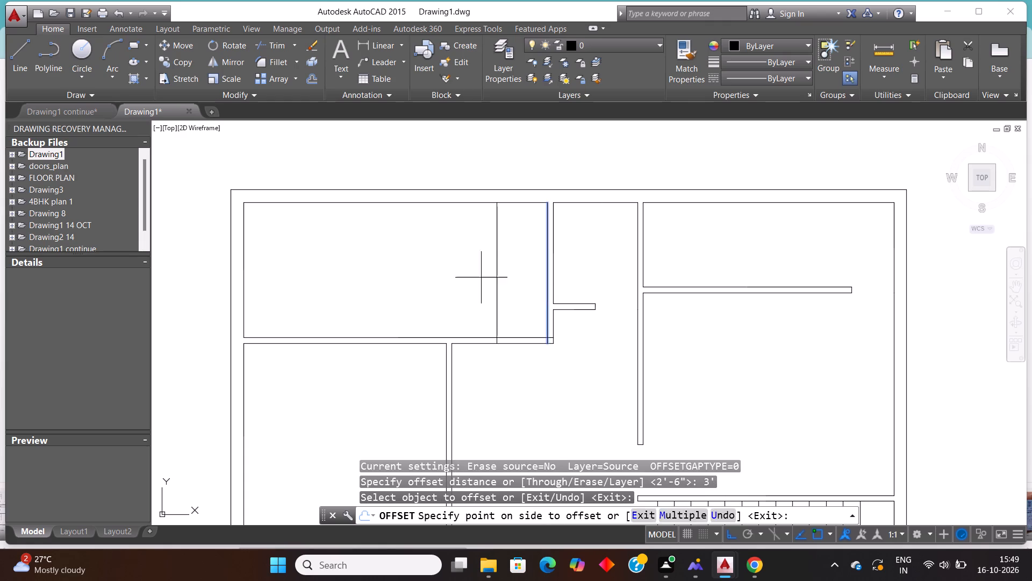
left_click(435, 264)
key("Escape")
key("Escape")
key("Escape")
Trim the offset line inside the kitchen, and the lower wall between it and the utility-side wall, to form the door opening.
type("TR")
key("Return")
key("Return")
left_click(513, 246)
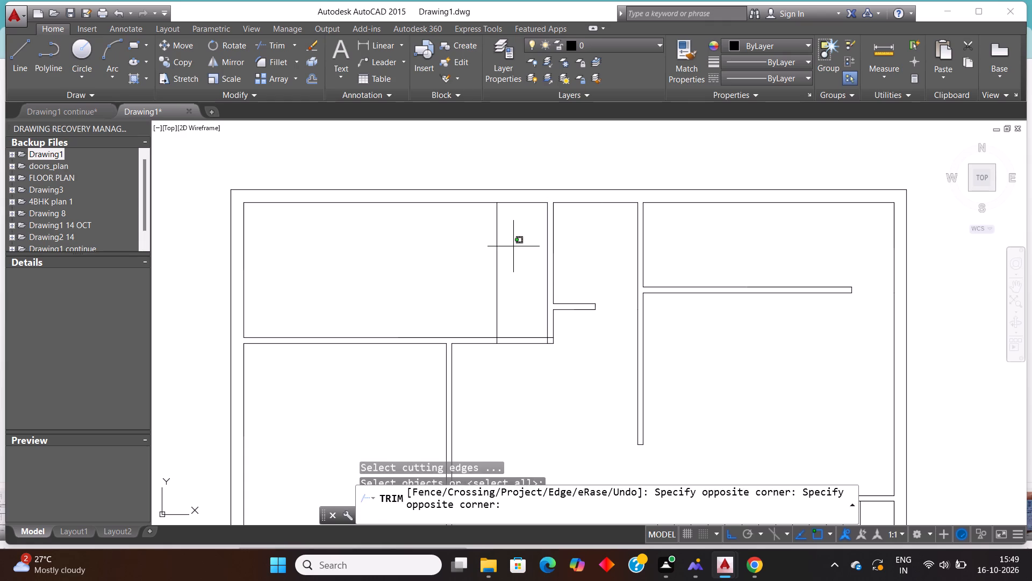
left_click(467, 279)
left_click(533, 331)
left_click(526, 356)
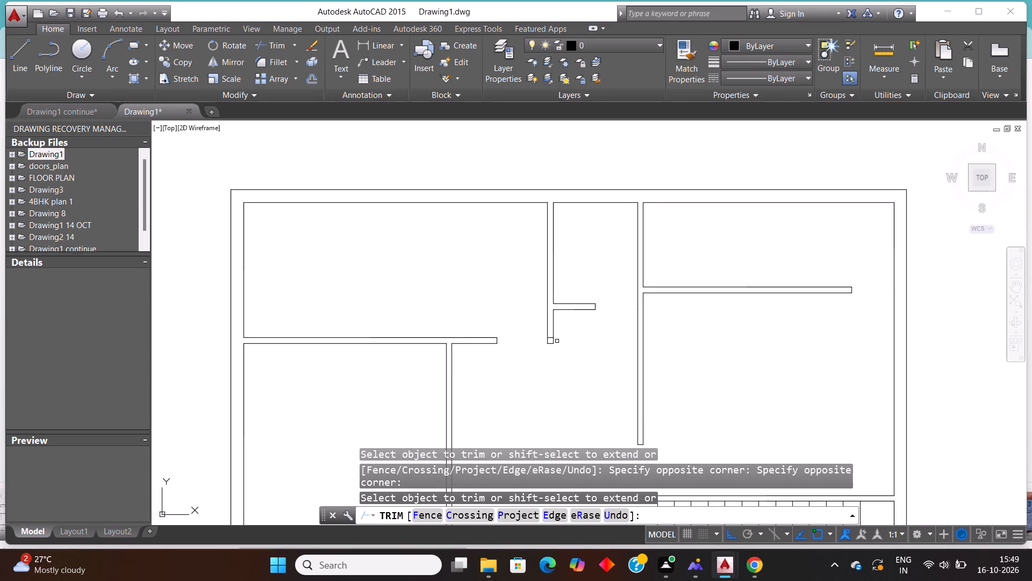
scroll(557, 341, "up", 2)
key("Escape")
key("Escape")
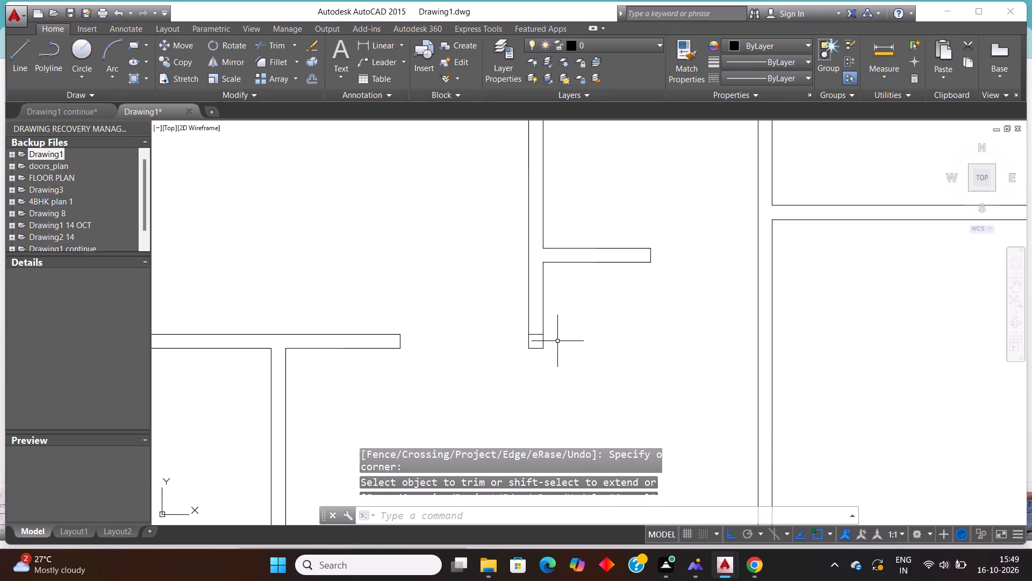
Delete the leftover short line across the lower end of the wall between the kitchen and the utility room.
scroll(521, 350, "up", 3)
left_click(566, 306)
left_click(568, 278)
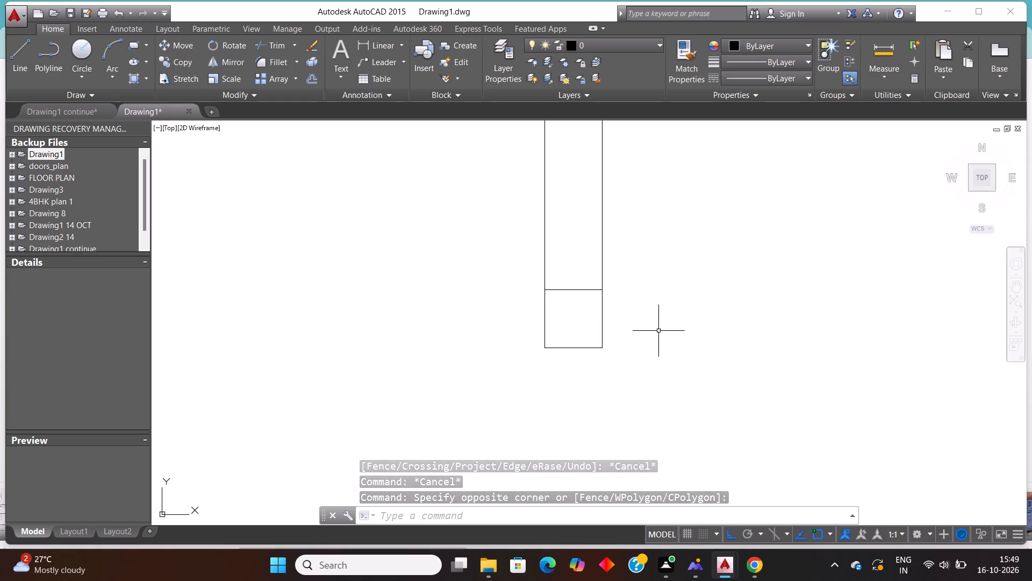
left_click(584, 301)
left_click(571, 266)
key("Delete")
key("Delete")
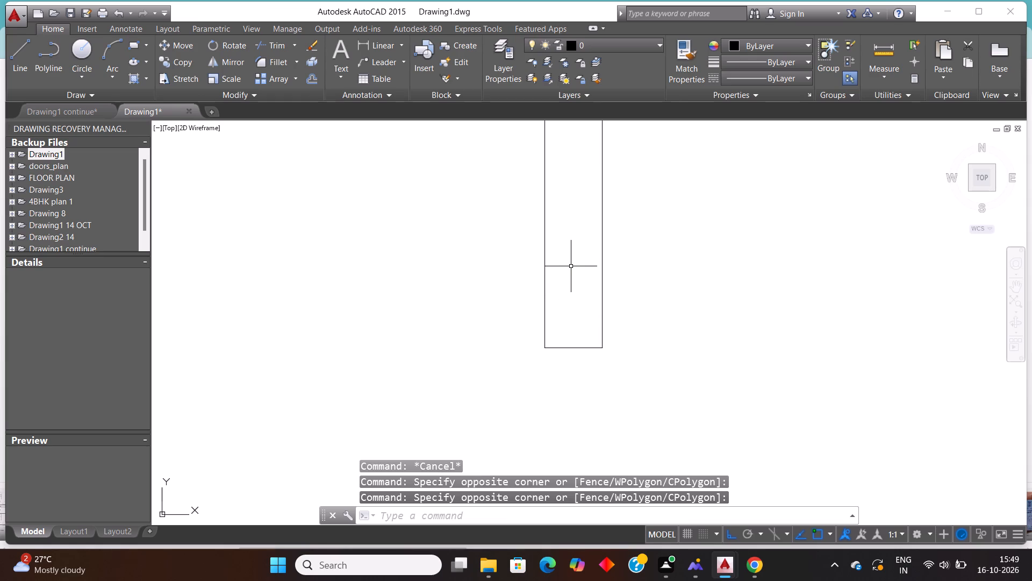
scroll(571, 266, "down", 2)
scroll(579, 323, "down", 5)
scroll(603, 354, "up", 2)
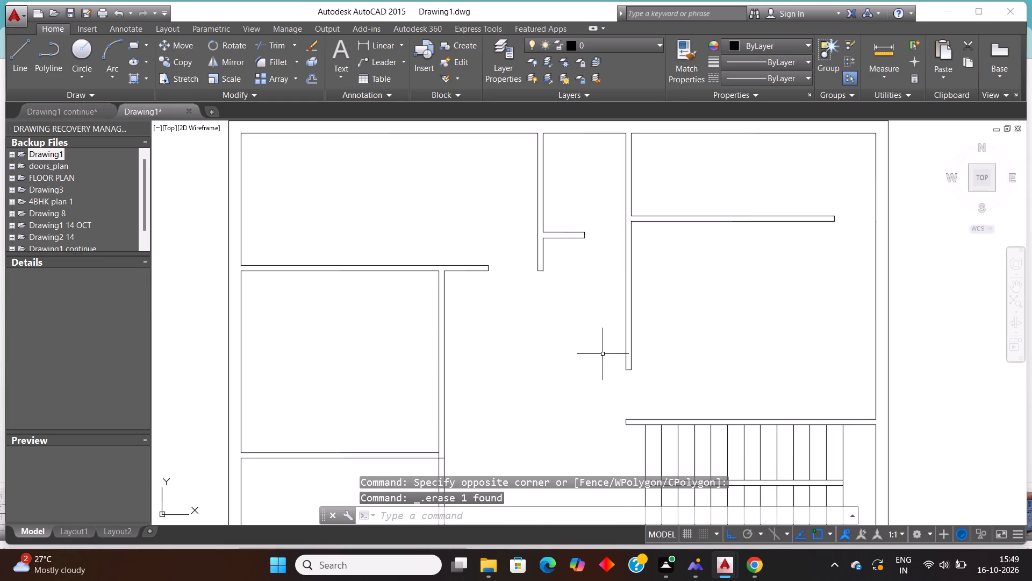
key("Escape")
key("Escape")
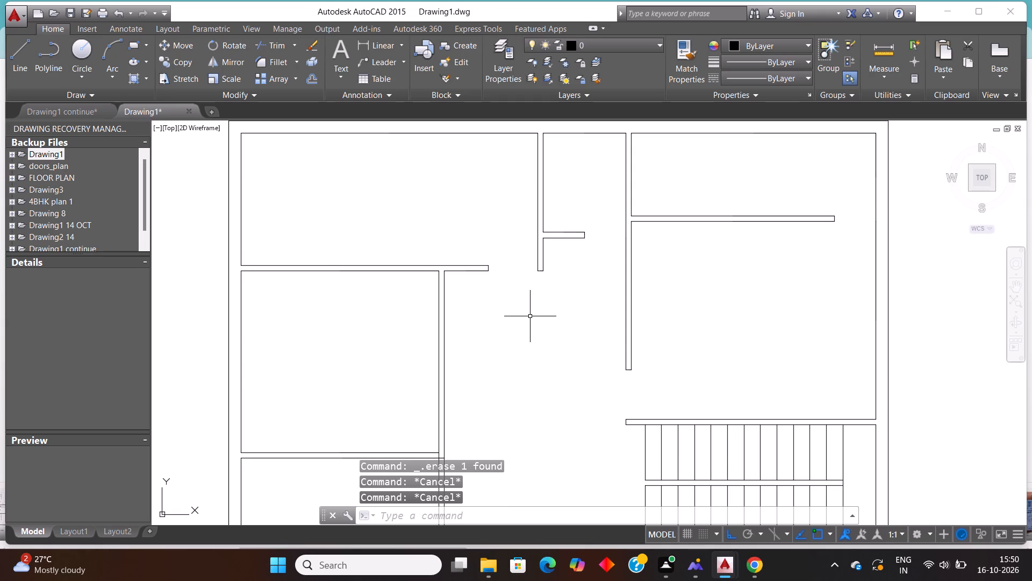
Compare the redrawn plan with the reference image to locate the door openings of the rooms below the kitchen.
scroll(530, 316, "down", 1)
scroll(513, 367, "down", 1)
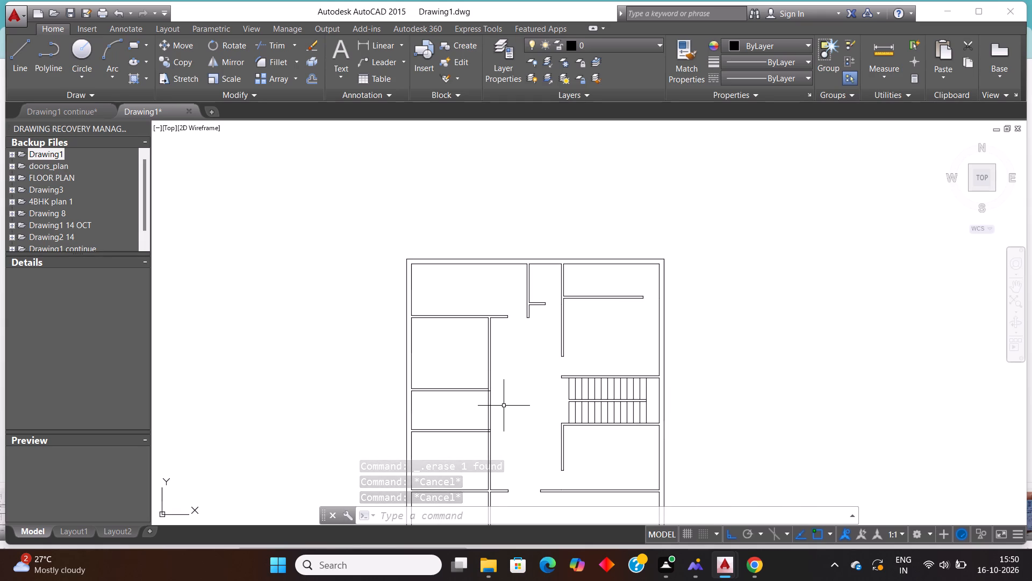
scroll(504, 406, "up", 1)
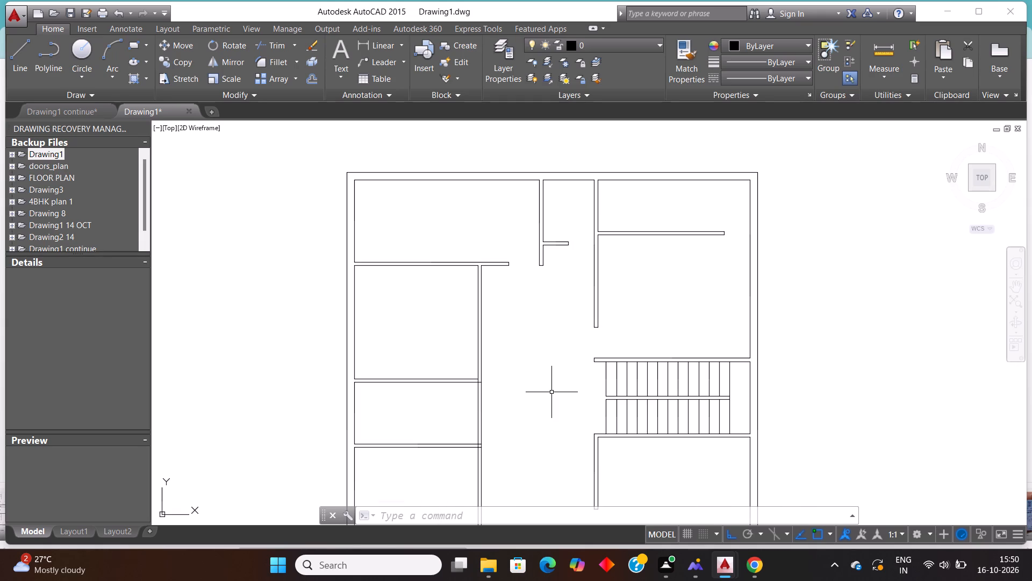
scroll(553, 392, "down", 2)
scroll(555, 437, "down", 2)
scroll(549, 448, "up", 3)
scroll(549, 448, "down", 1)
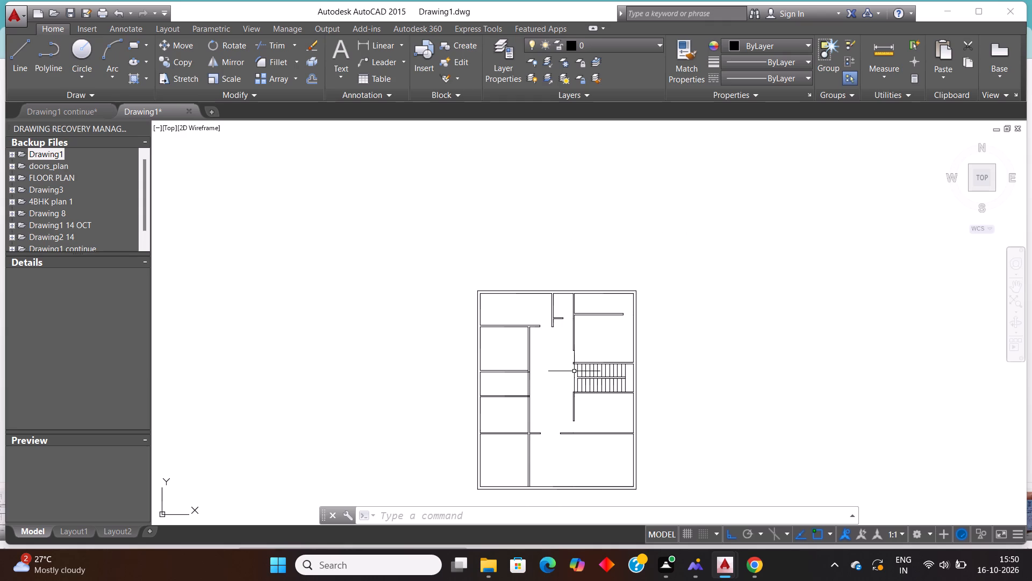
scroll(574, 371, "down", 5)
scroll(326, 272, "up", 1)
scroll(283, 258, "up", 1)
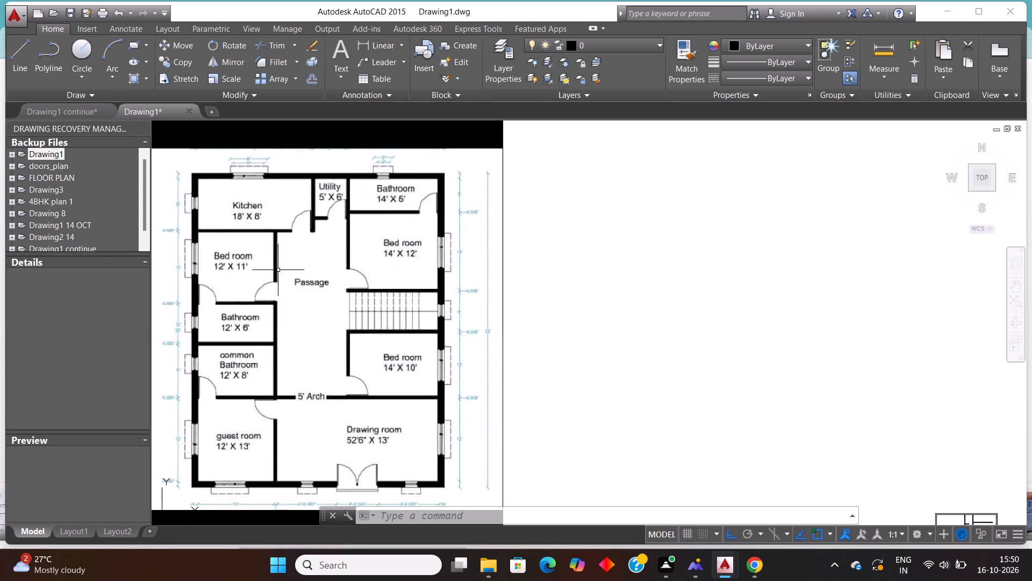
scroll(275, 277, "down", 2)
scroll(537, 389, "up", 4)
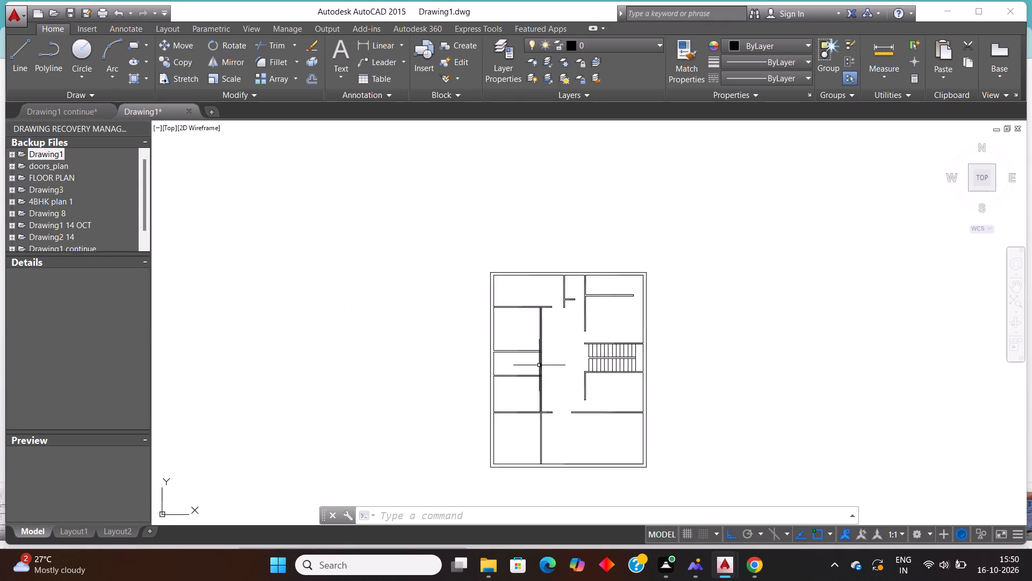
Extend the lower wall line of the bedroom below the kitchen across the thickness of the passage-side wall.
scroll(539, 364, "up", 1)
scroll(548, 313, "up", 3)
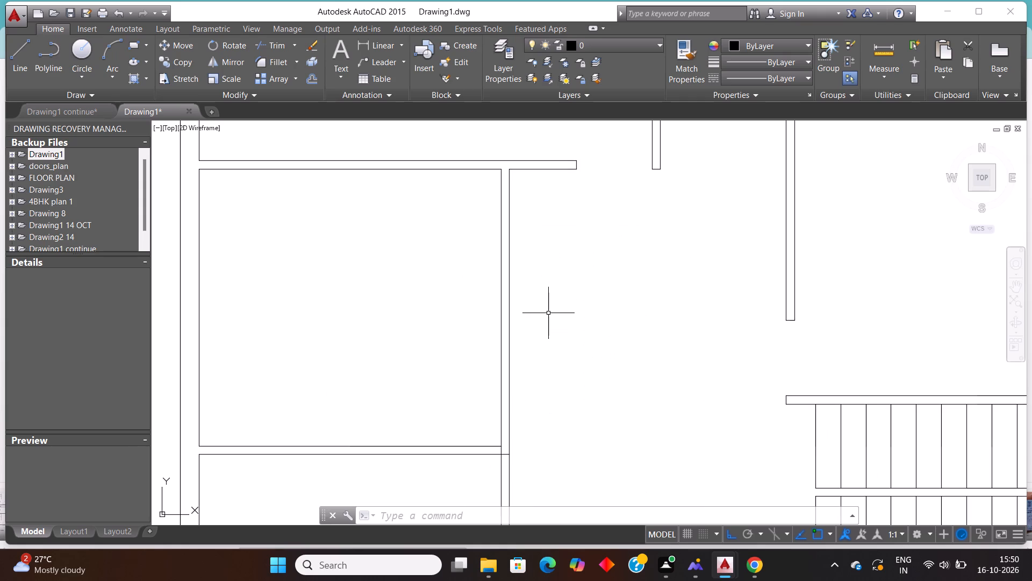
key("Escape")
key("Escape")
type("EX")
key("Return")
key("Return")
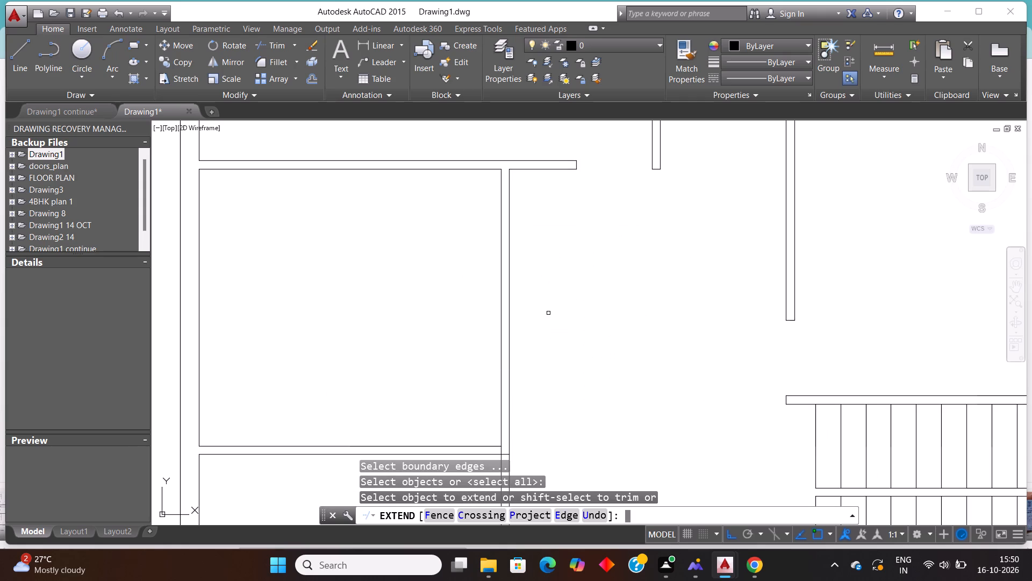
left_click(496, 446)
key("Escape")
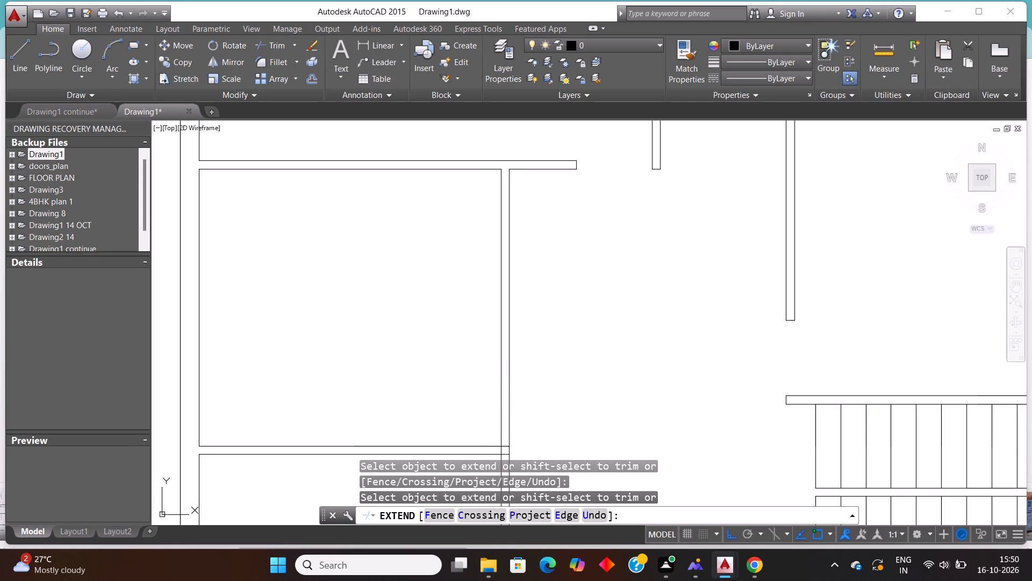
Offset the extended bedroom wall line 3' into the bedroom to mark its door opening.
type("OFF")
key("Return")
type("3'")
key("Return")
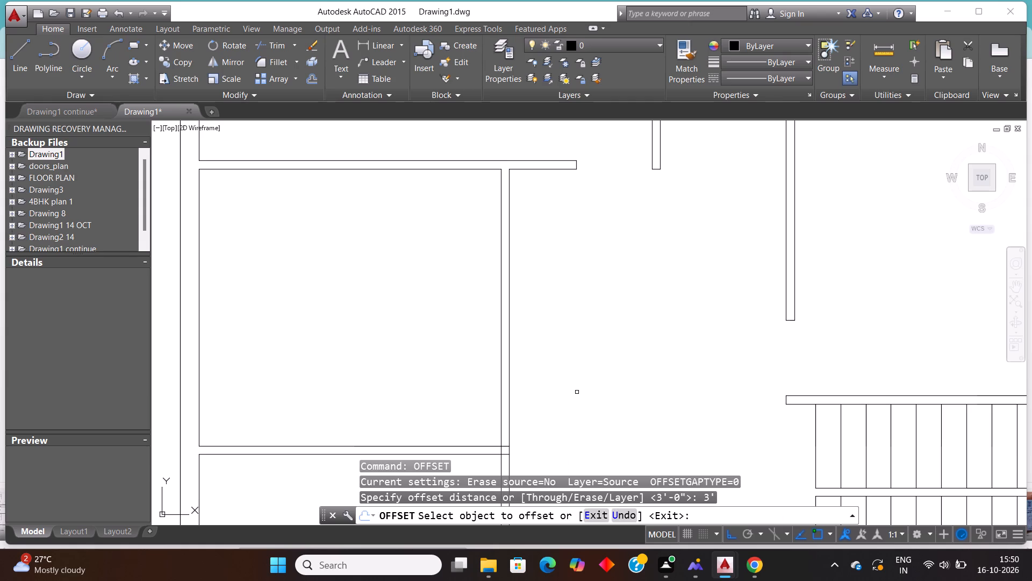
left_click(489, 448)
left_click(462, 329)
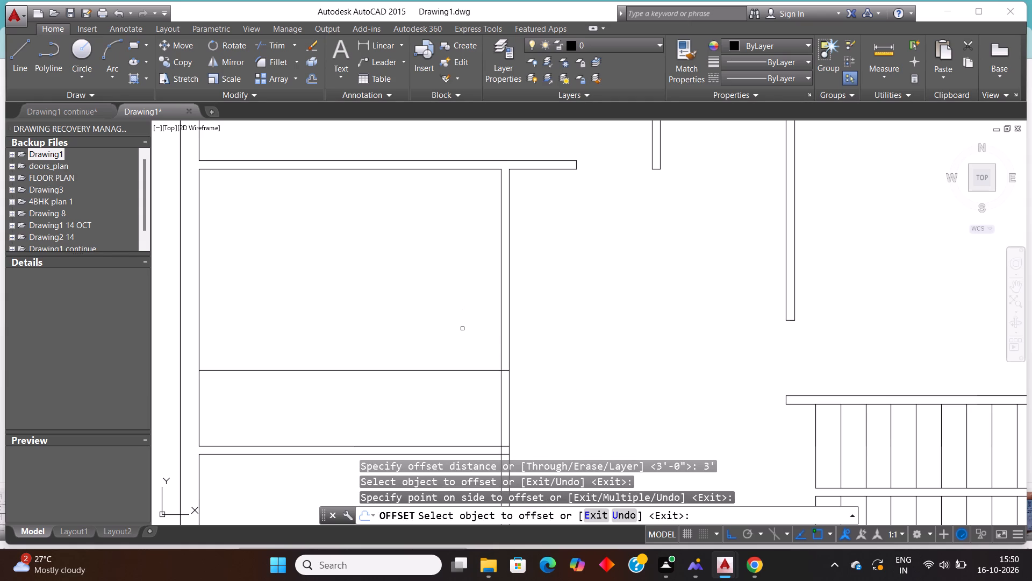
key("Escape")
key("Escape")
Trim the passage-side wall below the offset line and the offset line inside the bedroom to form the door opening.
type("TR")
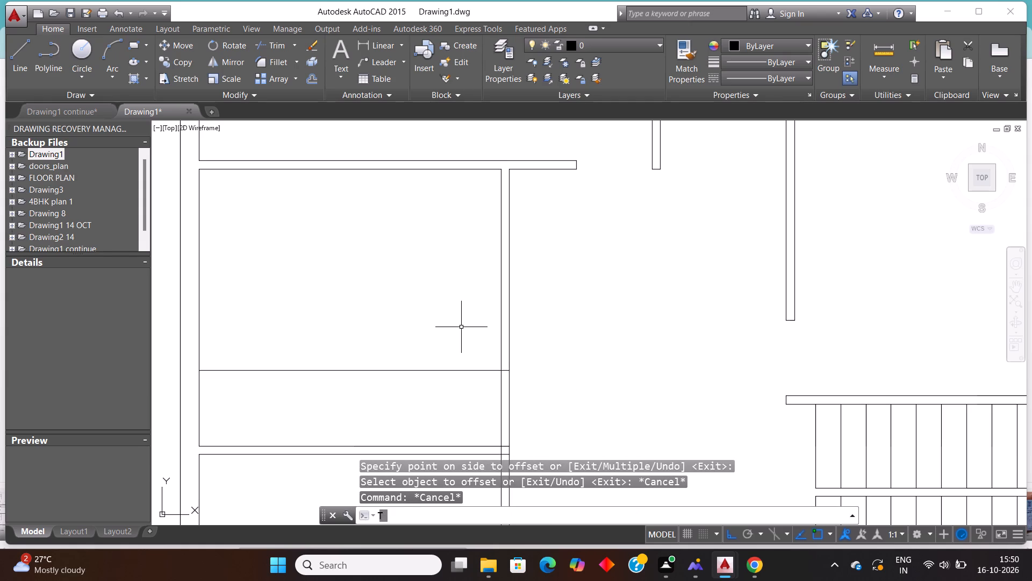
key("Return")
key("Return")
left_click(475, 398)
left_click(558, 393)
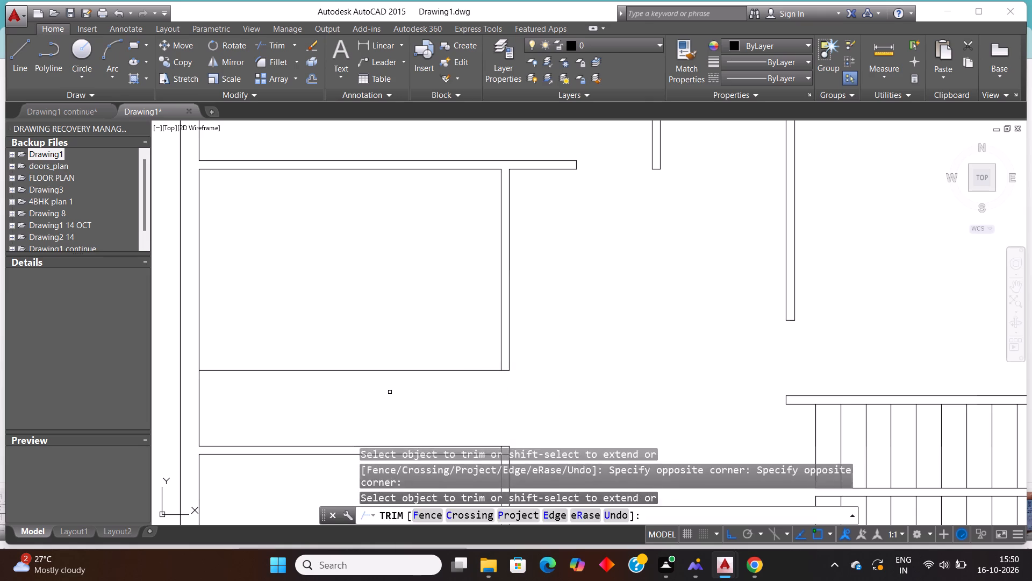
left_click(390, 392)
left_click(350, 331)
Trim the overlapping wall lines at the corner where the bathroom's upper wall meets the passage-side wall, below the new opening.
scroll(499, 282, "down", 3)
scroll(502, 325, "up", 2)
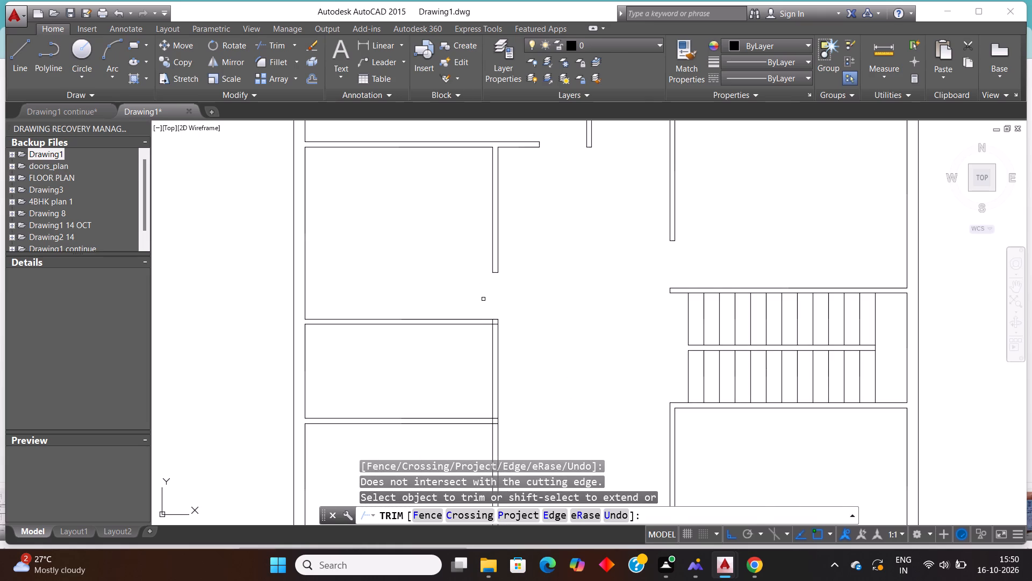
scroll(483, 299, "down", 2)
scroll(485, 303, "up", 1)
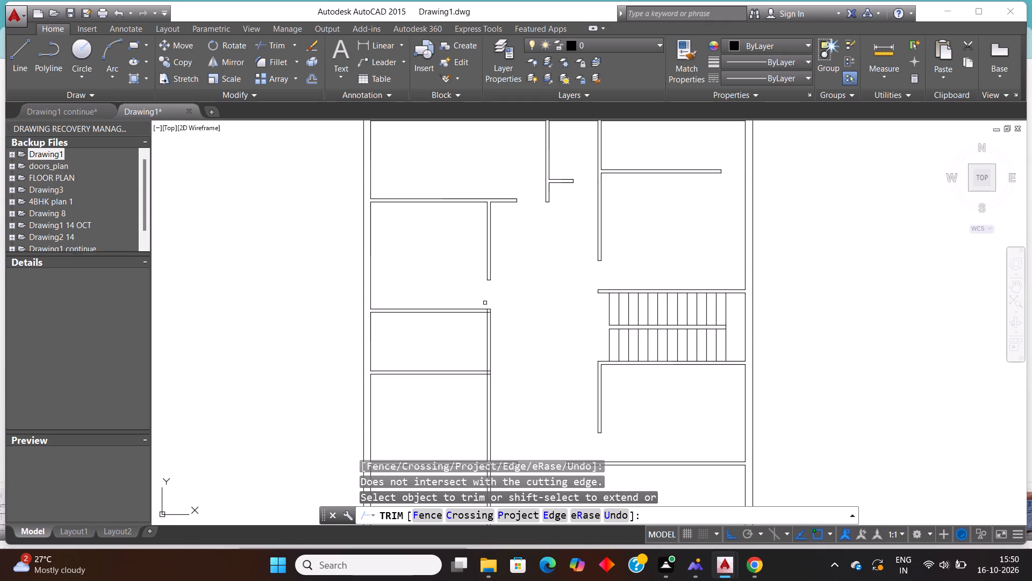
scroll(486, 309, "down", 3)
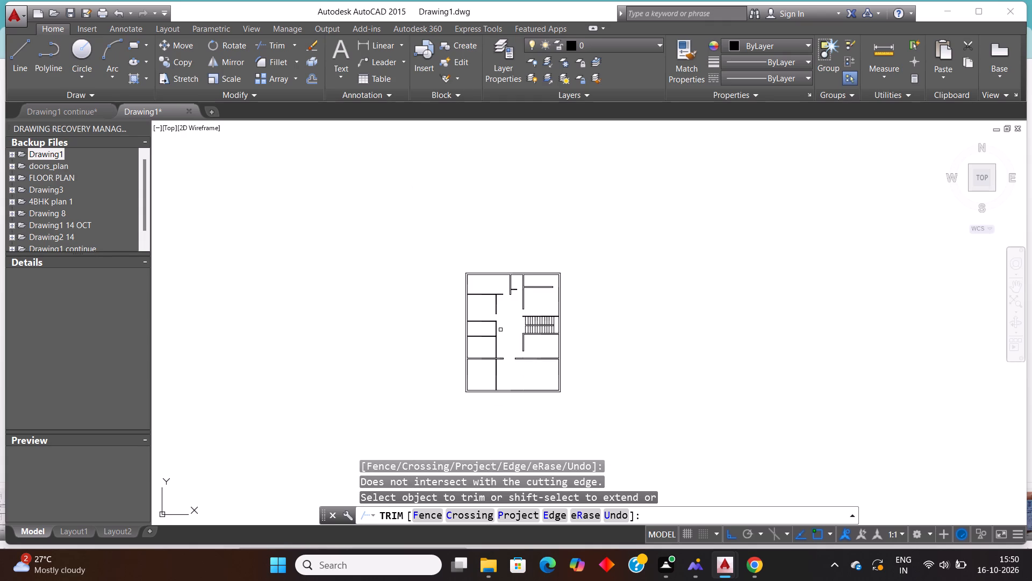
scroll(500, 330, "up", 2)
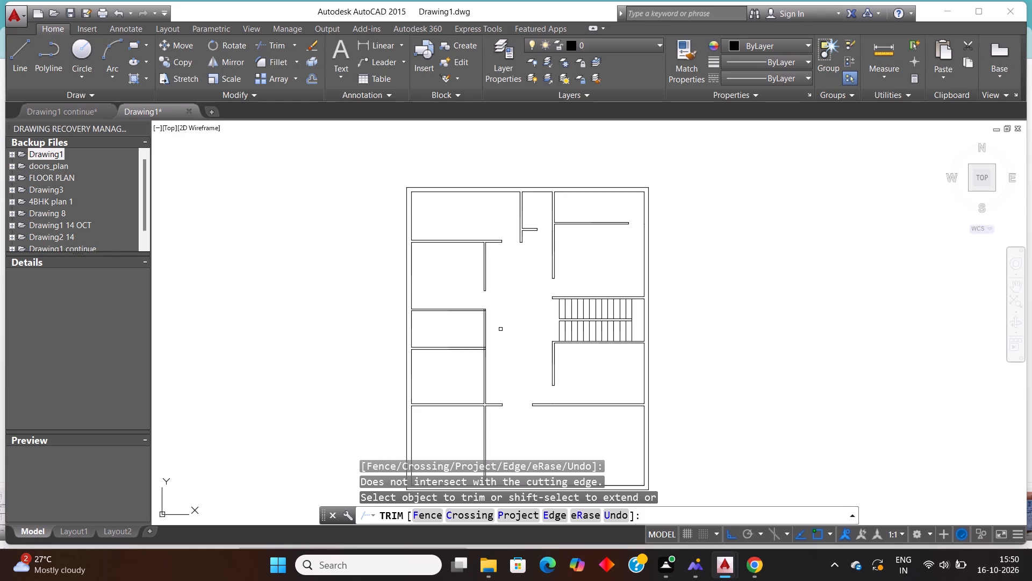
scroll(481, 316, "up", 5)
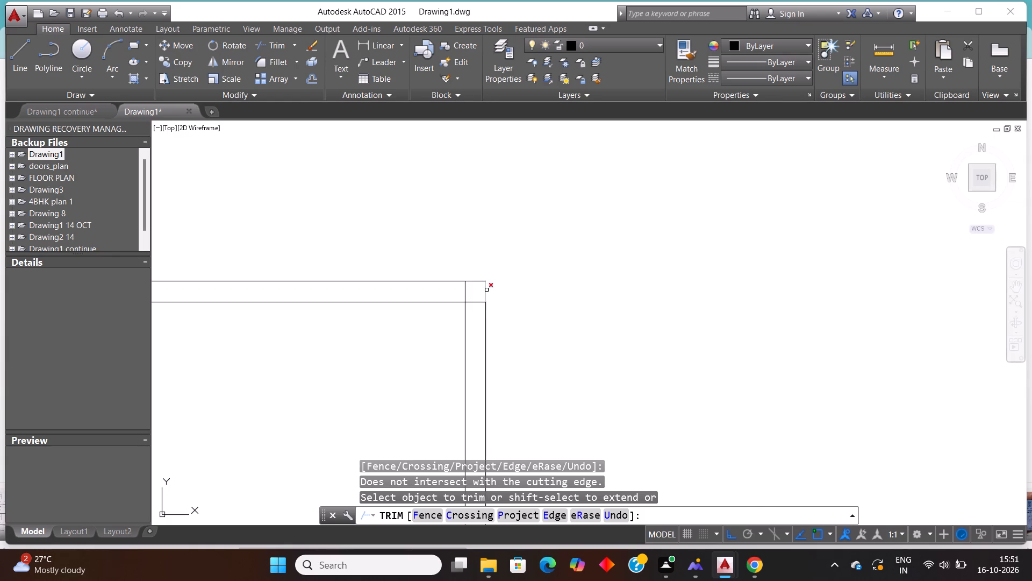
left_click(478, 311)
left_click(474, 296)
left_click(471, 286)
left_click(458, 290)
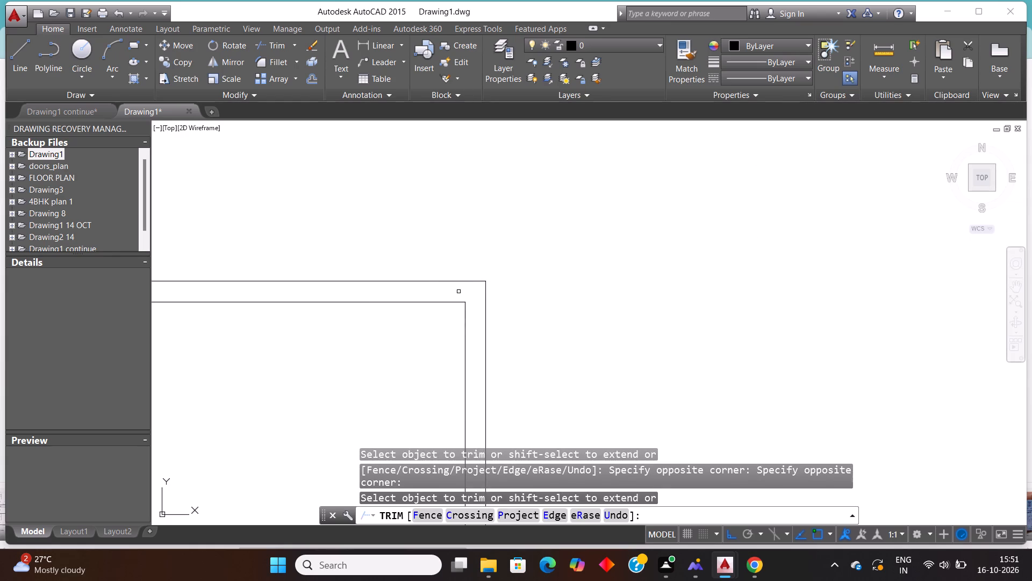
Check the reference image for the door position between the bedroom and the bathroom below it, and leave the Trim command.
scroll(490, 293, "down", 10)
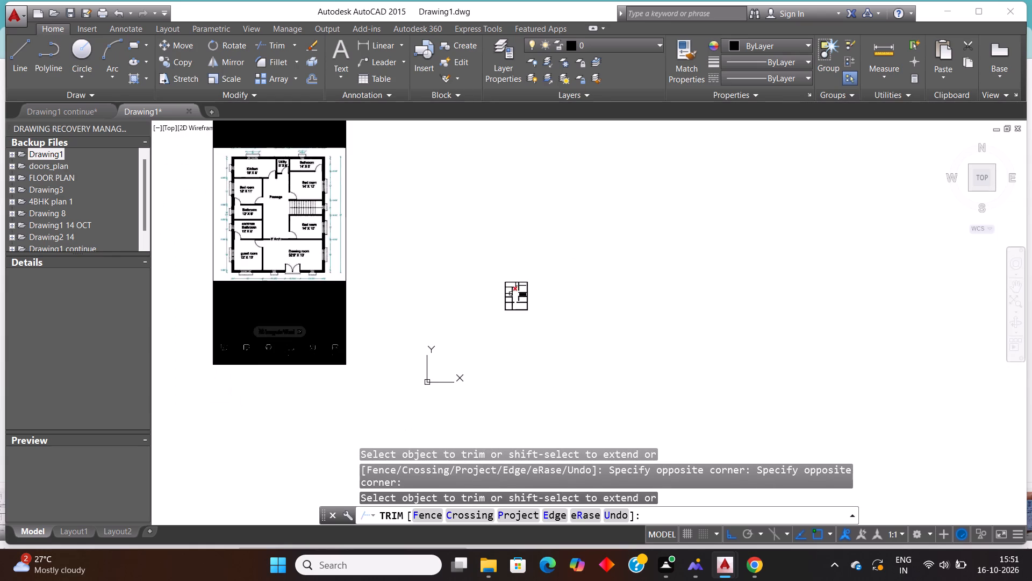
scroll(520, 305, "up", 2)
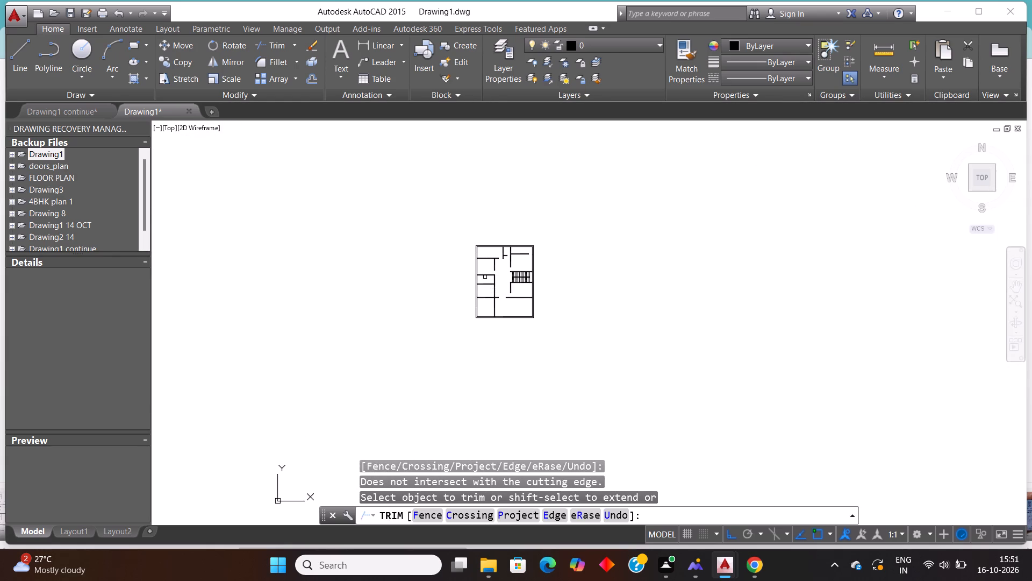
scroll(489, 273, "up", 5)
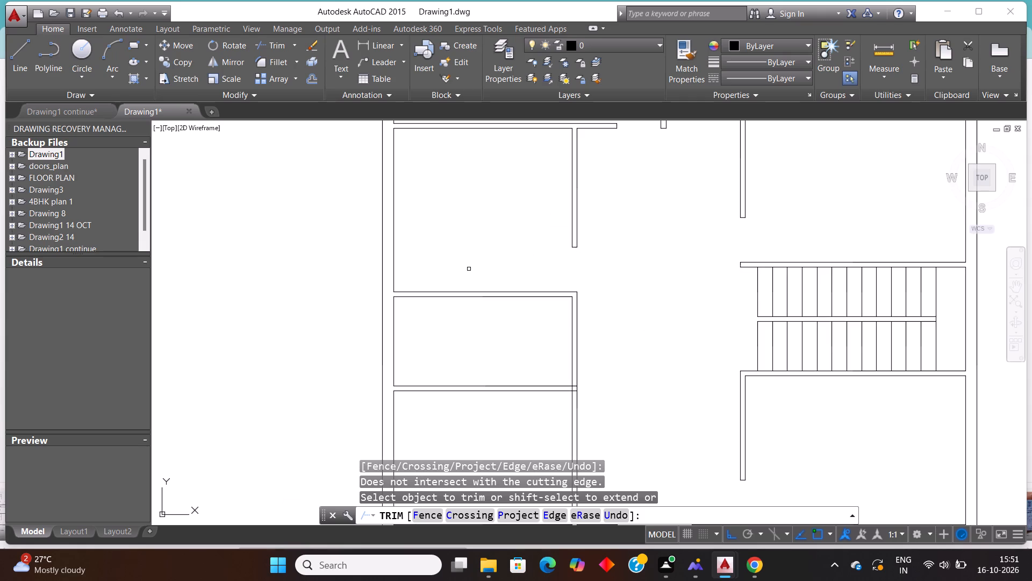
key("Escape")
key("Escape")
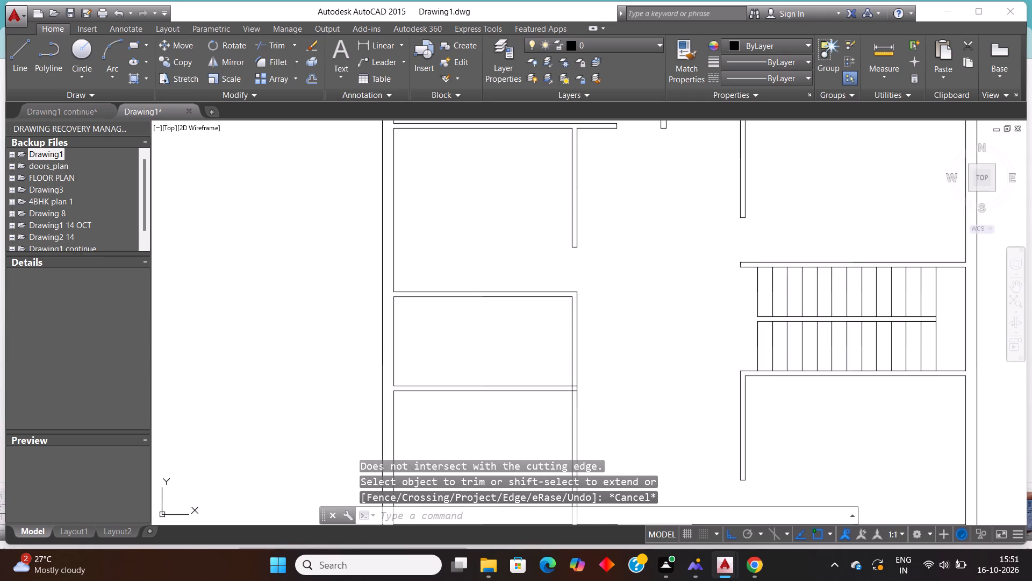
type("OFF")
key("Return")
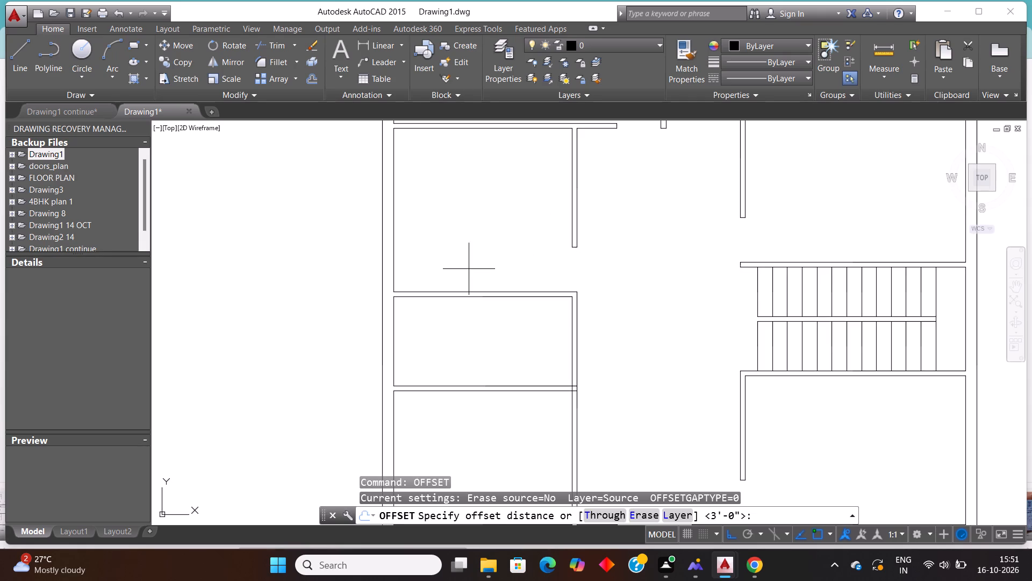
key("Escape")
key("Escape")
Extend the bedroom's inner outer-wall line down across the wall between the bedroom and the bathroom.
type("EX")
key("Return")
key("Return")
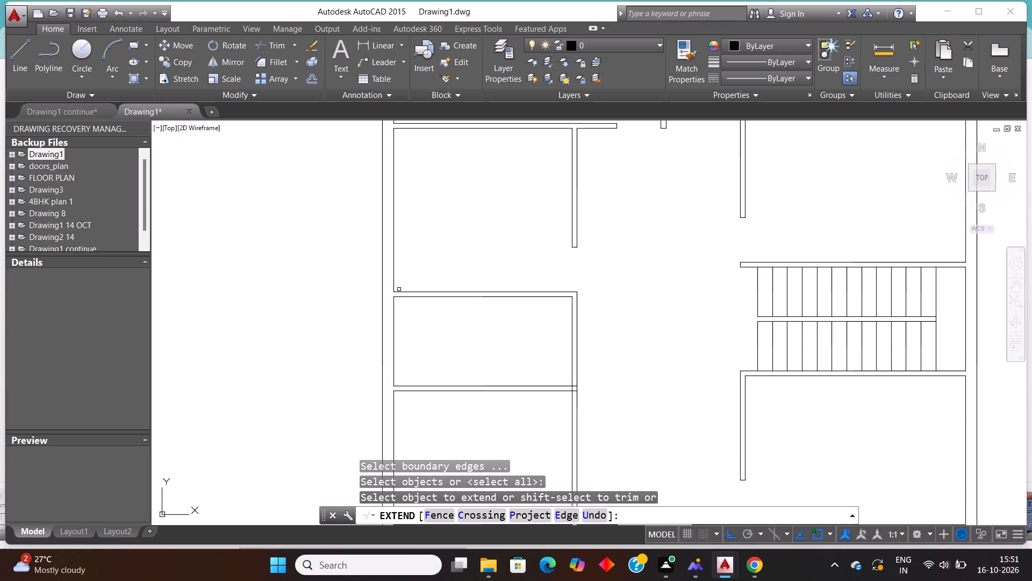
left_click(395, 286)
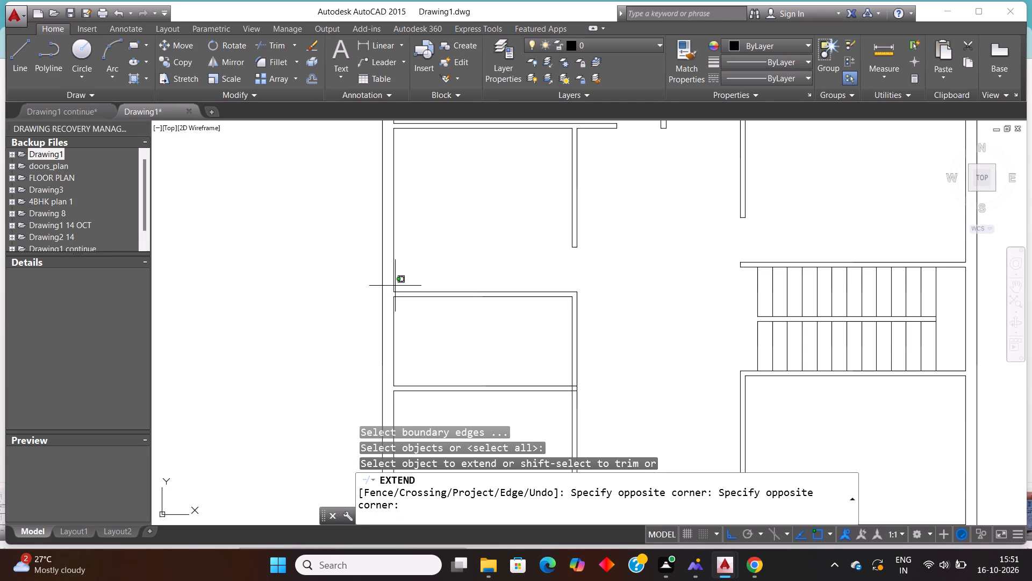
left_click(392, 287)
key("Escape")
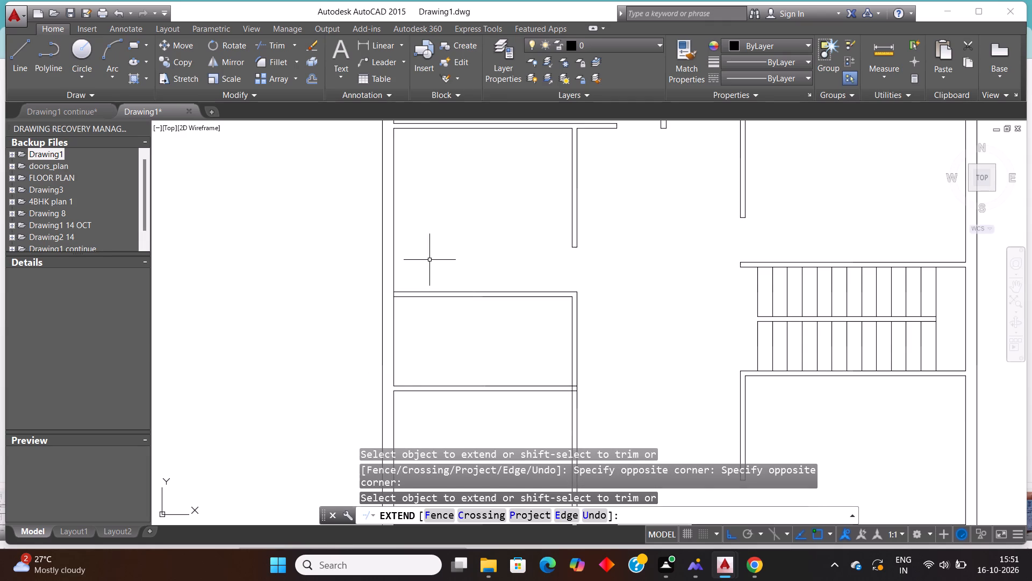
key("Escape")
Offset the extended outer-wall line 2'6" into the bedroom to mark the bathroom door opening.
type("OFF")
key("Return")
type("2'6\"")
key("Return")
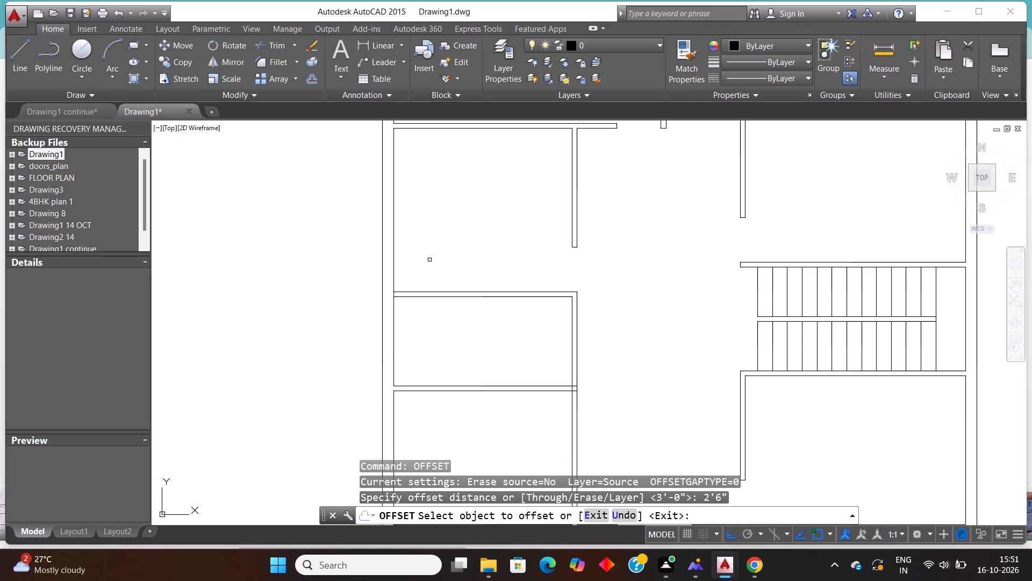
left_click(393, 279)
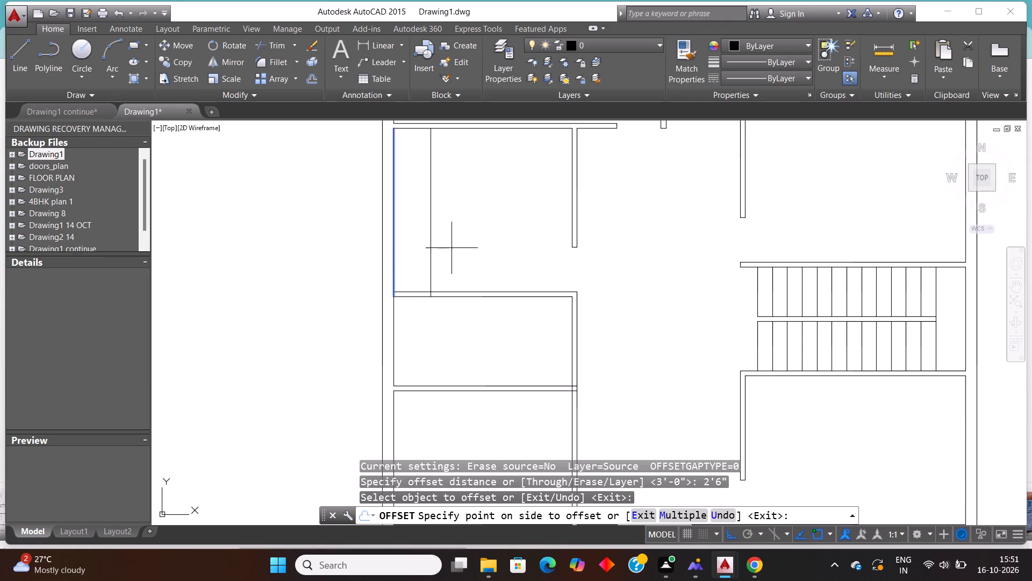
left_click(482, 244)
key("Escape")
key("Escape")
Trim the bedroom-bathroom wall beside the outer wall and the offset line inside the bedroom to form the bathroom door opening.
type("TR")
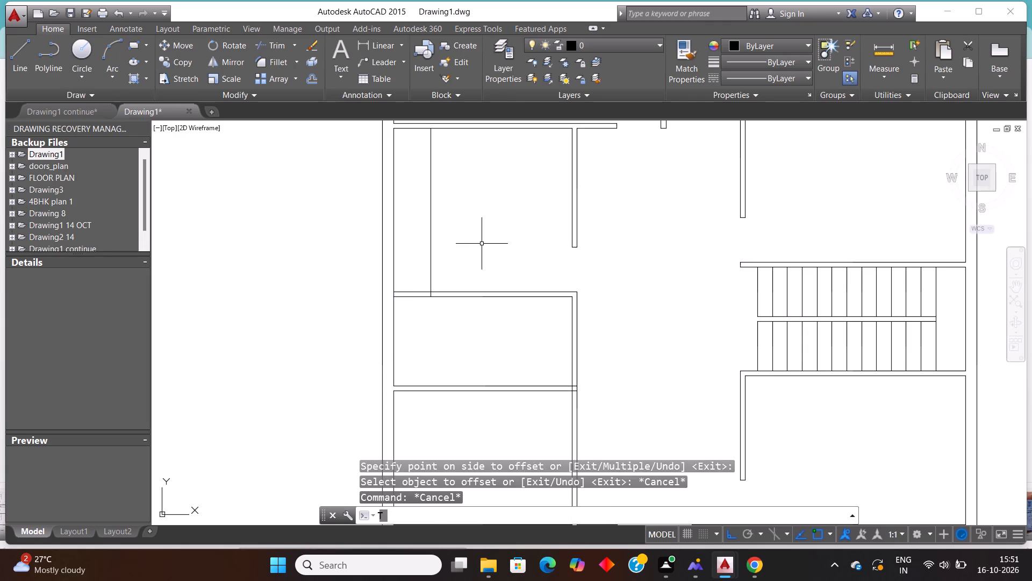
key("Return")
key("Return")
left_click(411, 286)
left_click(420, 333)
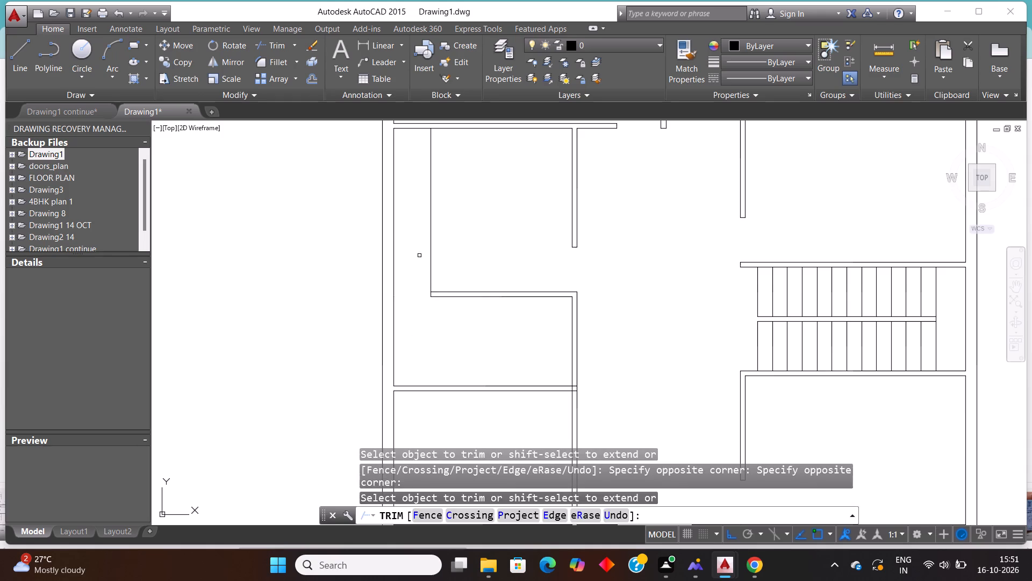
left_click(414, 232)
left_click(460, 207)
scroll(479, 238, "down", 4)
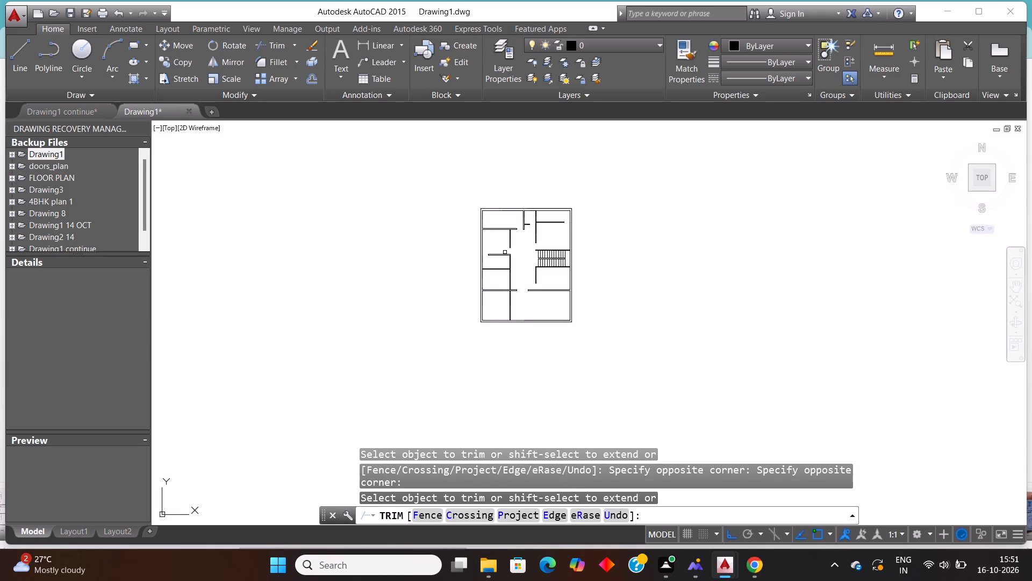
scroll(505, 252, "up", 1)
key("Escape")
key("Escape")
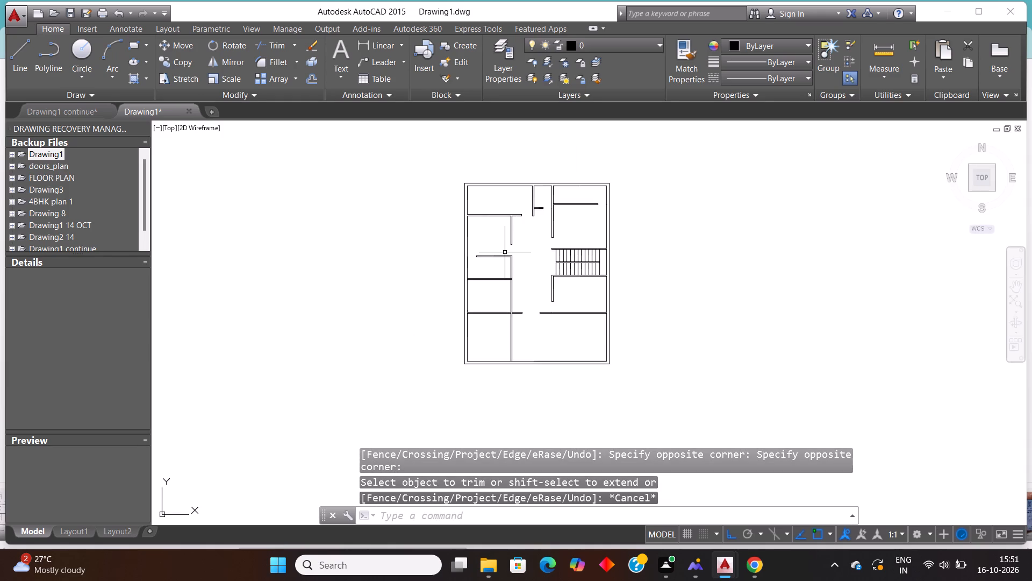
Compare the redrawn plan with the reference image to locate the door openings of the common bathroom and guest room.
scroll(532, 247, "down", 3)
scroll(494, 283, "down", 1)
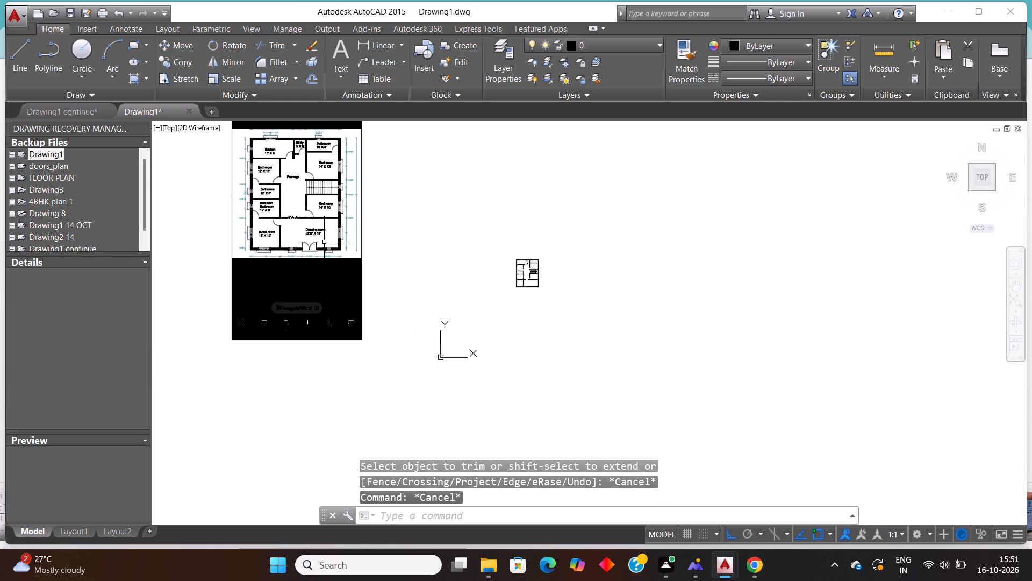
scroll(281, 215, "down", 2)
scroll(242, 166, "up", 2)
scroll(258, 198, "down", 3)
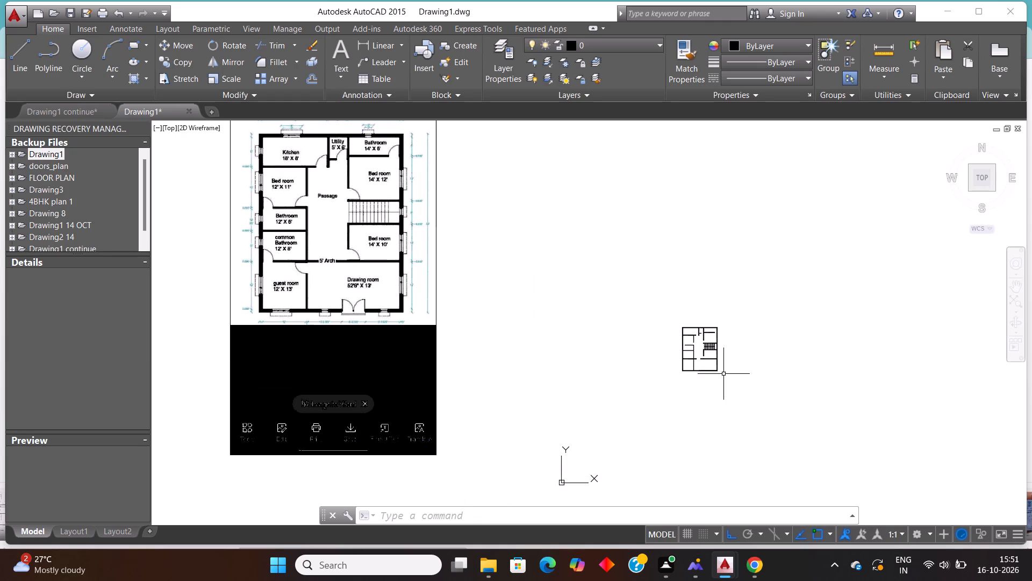
scroll(723, 373, "up", 2)
scroll(723, 373, "down", 2)
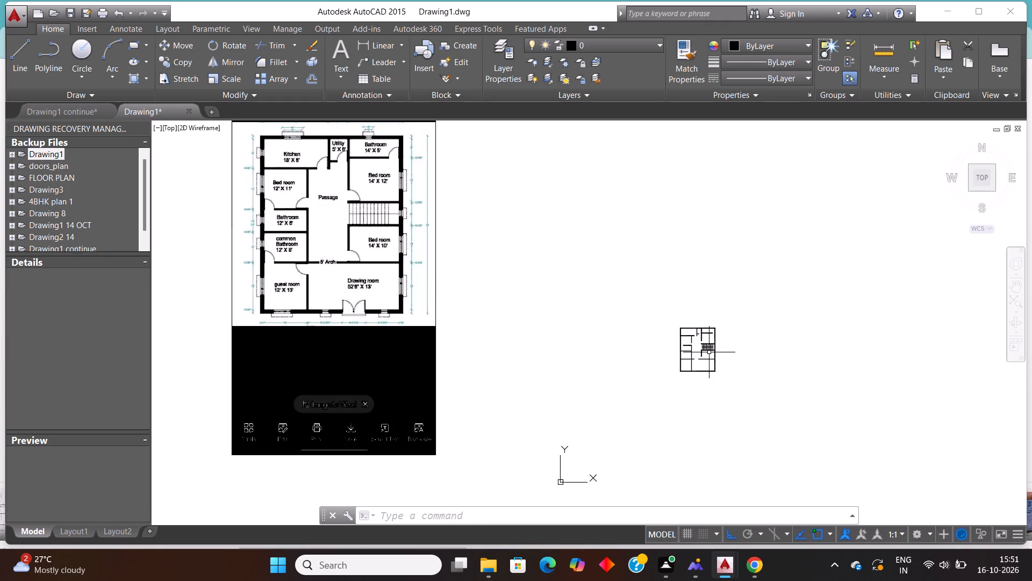
scroll(708, 351, "up", 2)
scroll(669, 373, "up", 4)
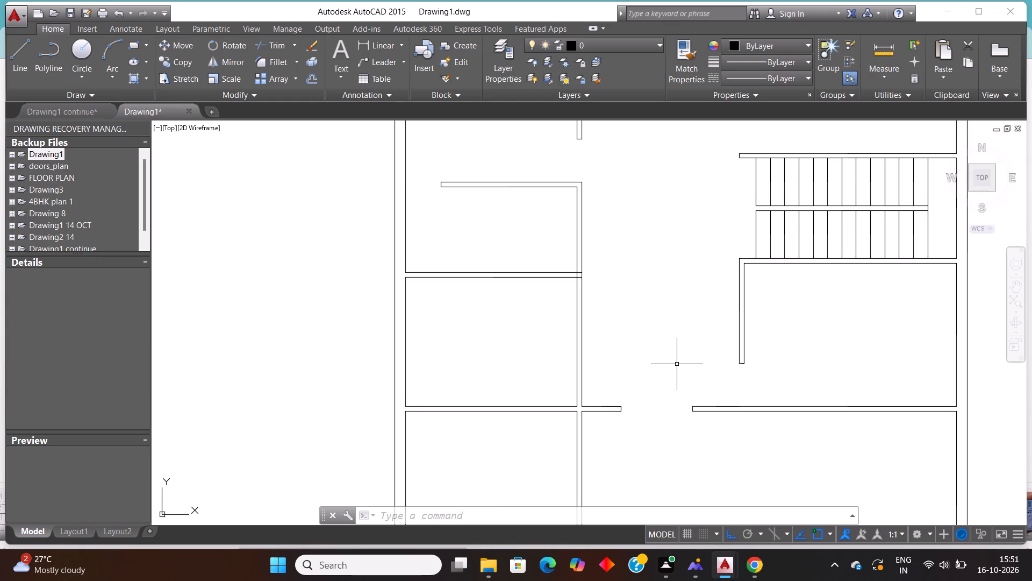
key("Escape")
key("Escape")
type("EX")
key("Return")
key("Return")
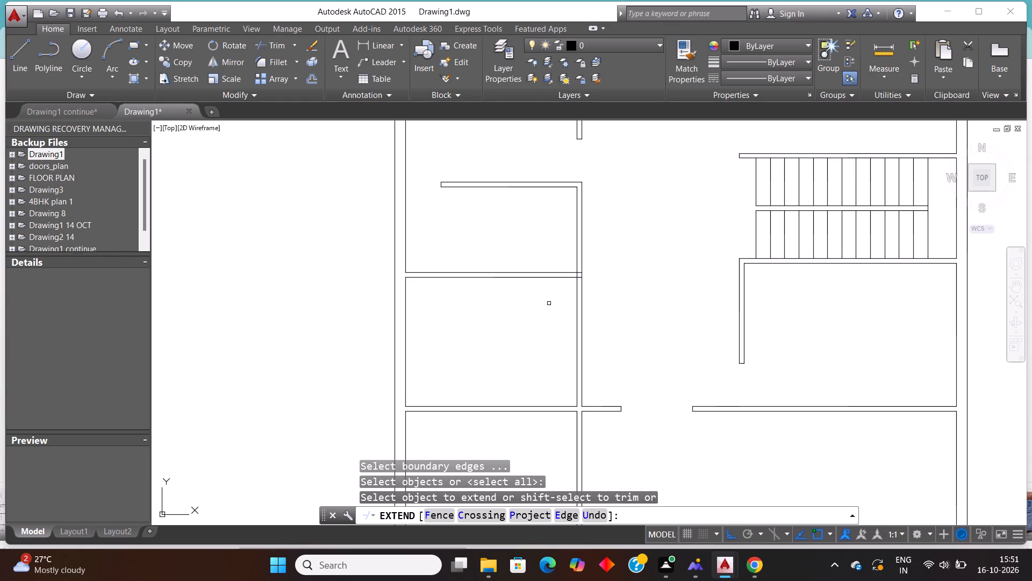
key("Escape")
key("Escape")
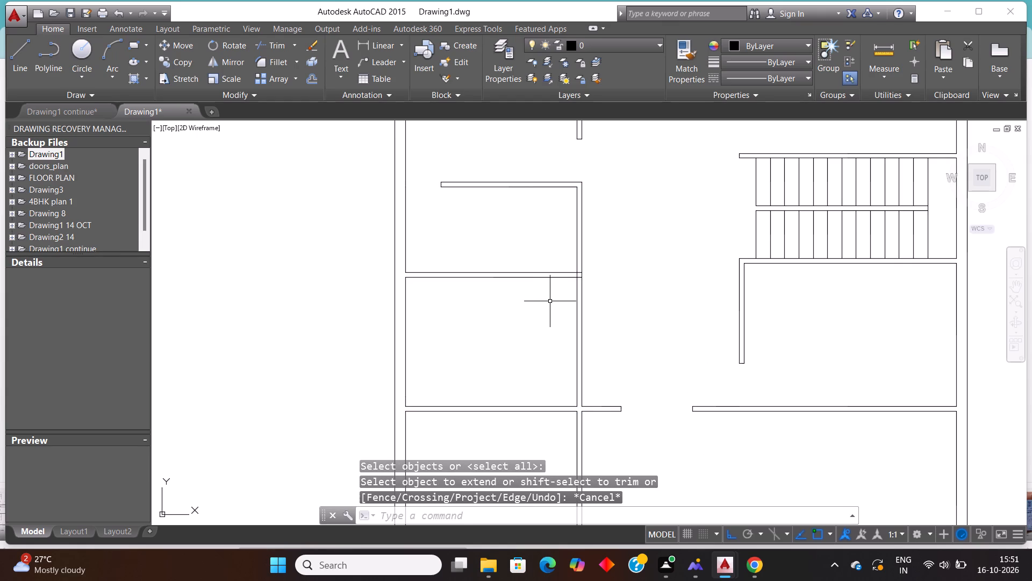
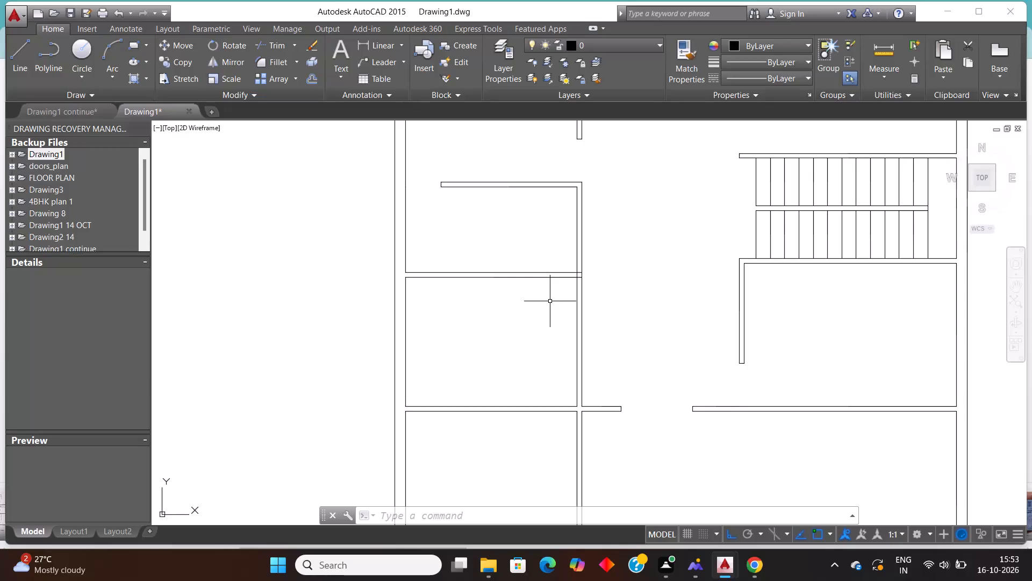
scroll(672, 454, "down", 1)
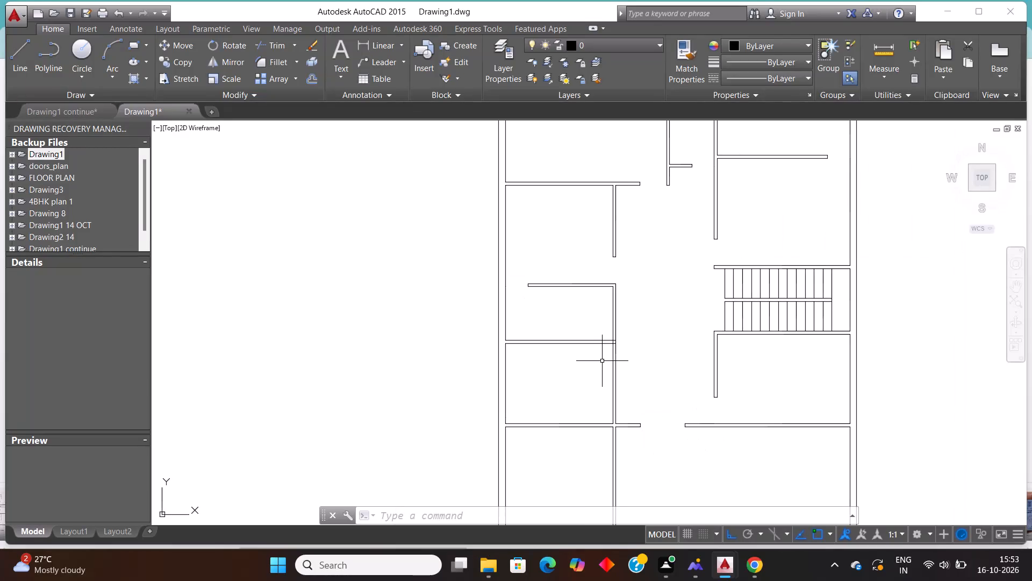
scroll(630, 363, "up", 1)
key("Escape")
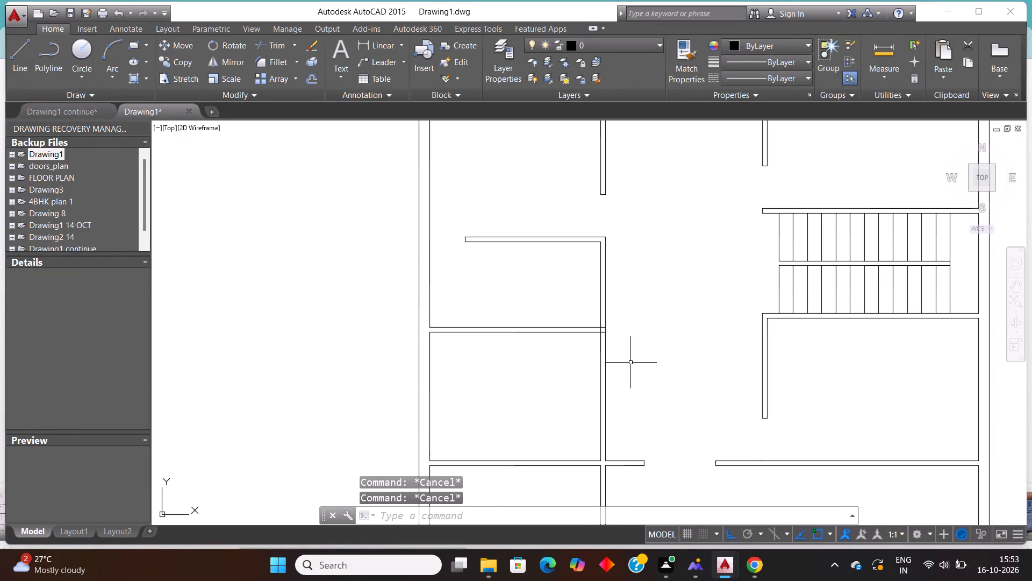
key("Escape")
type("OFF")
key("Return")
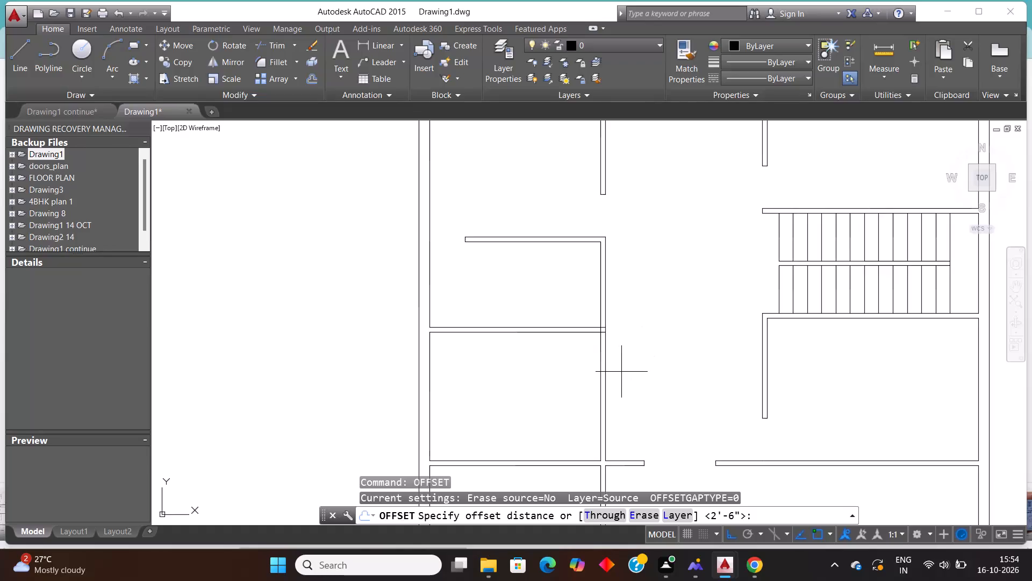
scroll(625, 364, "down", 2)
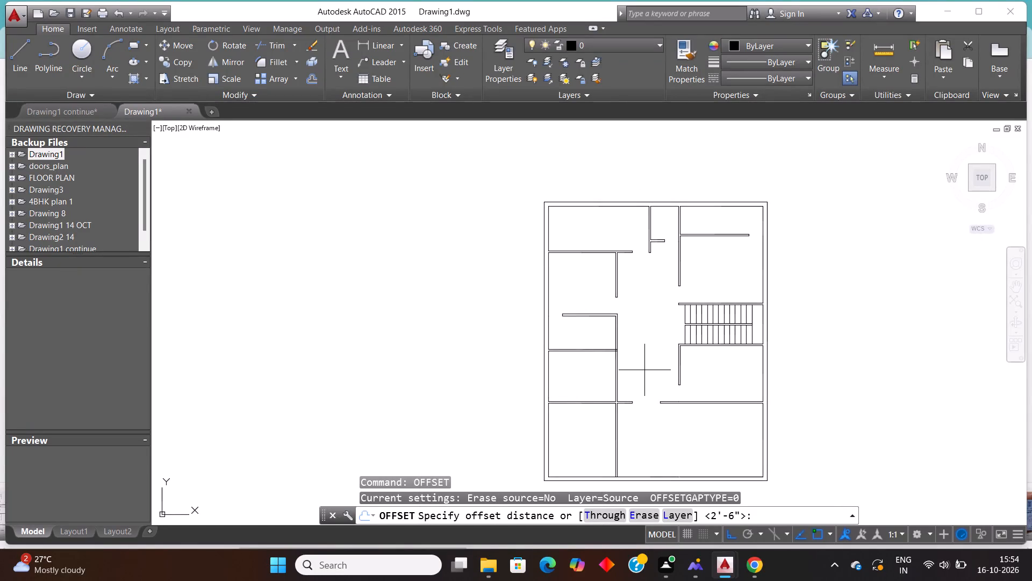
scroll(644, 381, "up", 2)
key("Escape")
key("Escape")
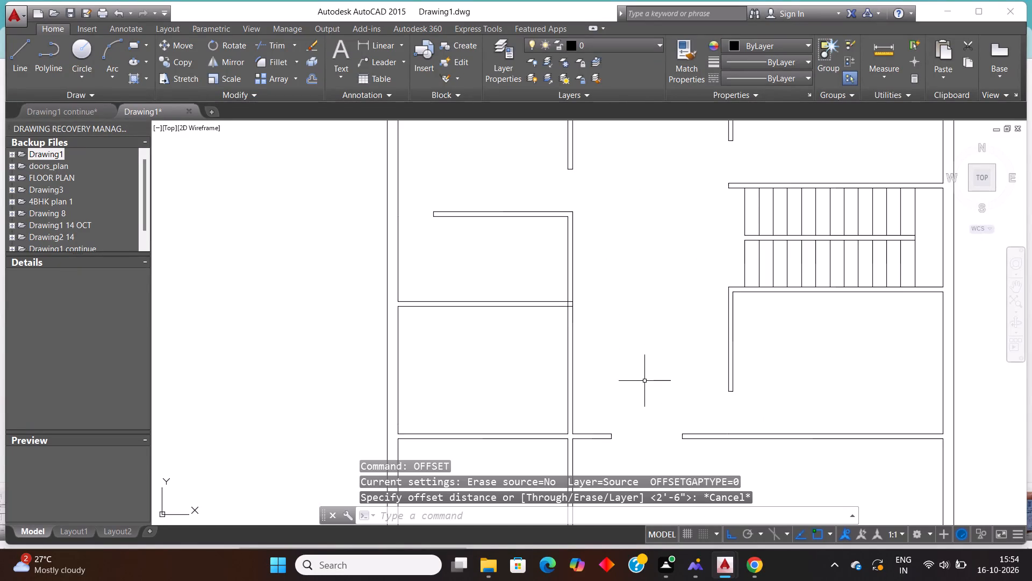
Offset the lower line of the wall between the bathroom and common bathroom 2'6" into the common bathroom.
type("OG")
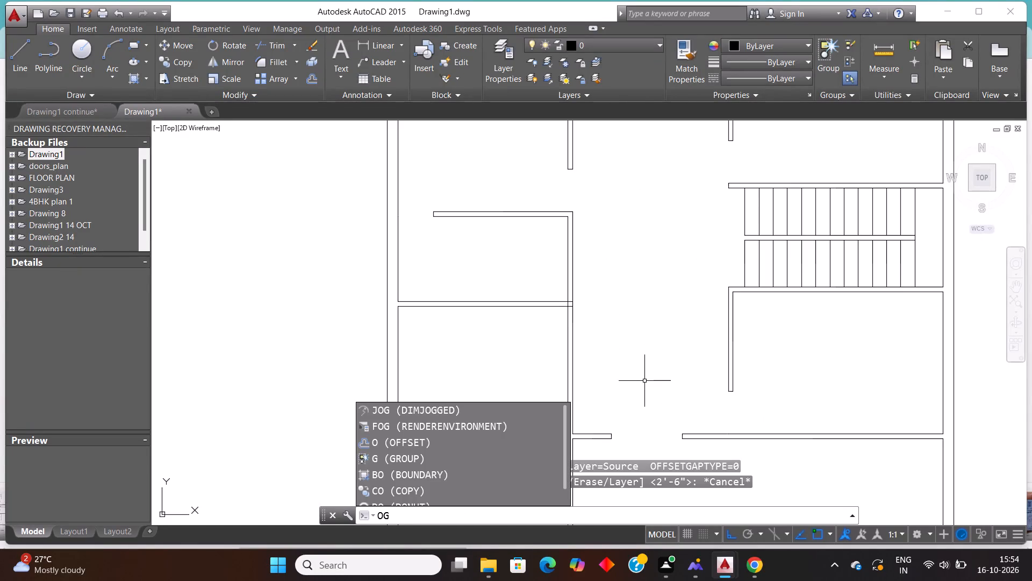
key("BackSpace")
type("FF")
key("Return")
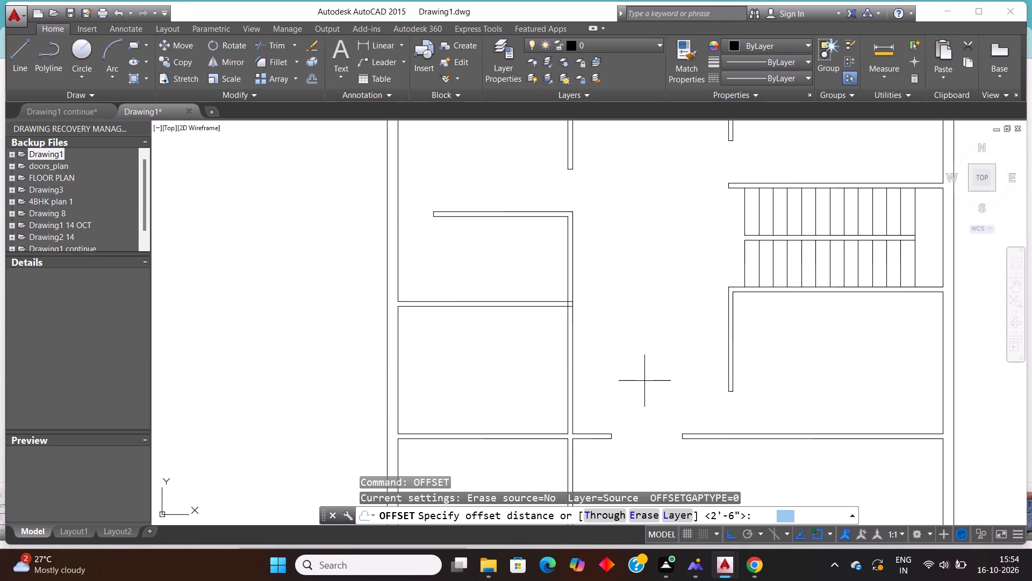
type("2'6\"")
key("Return")
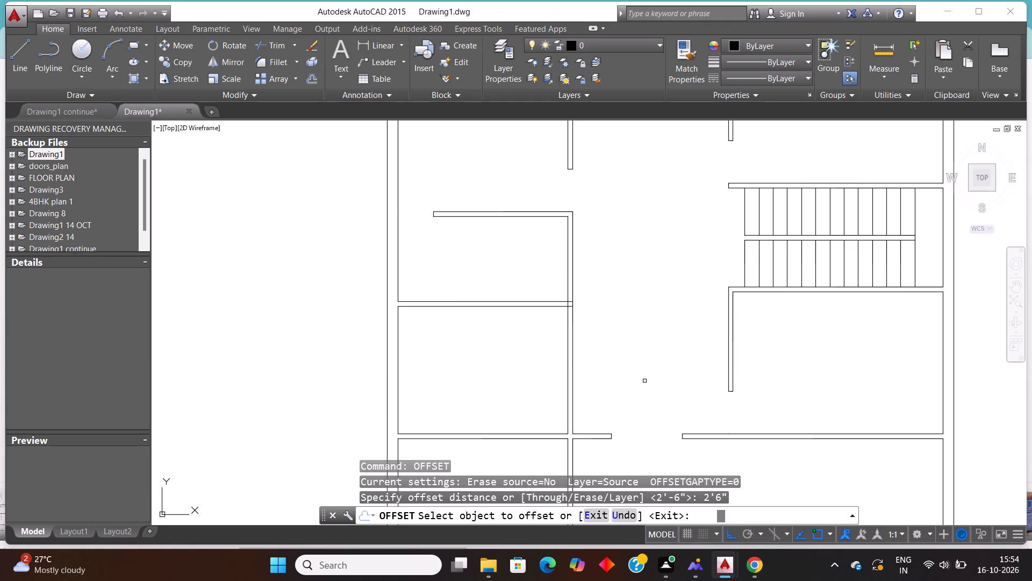
left_click(546, 307)
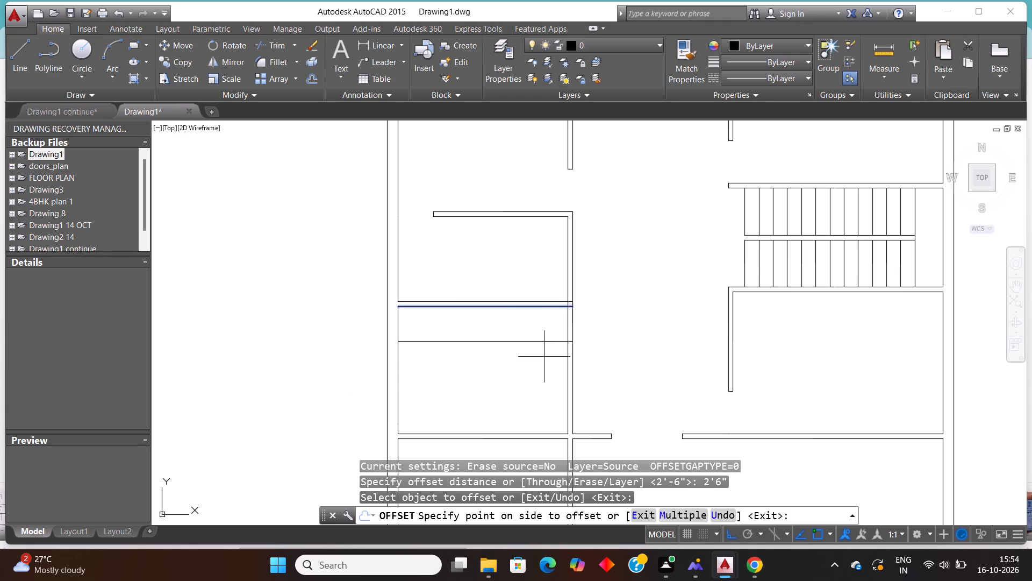
left_click(544, 357)
key("Escape")
key("Escape")
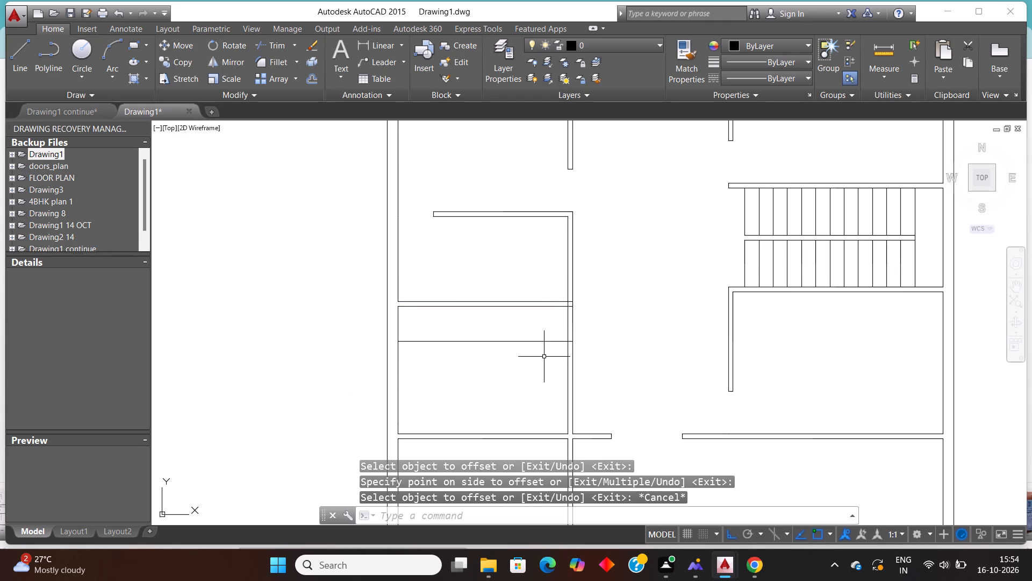
Trim the common bathroom's passage-side wall up to the offset line and remove the leftover offset line to form the door opening.
type("TR'")
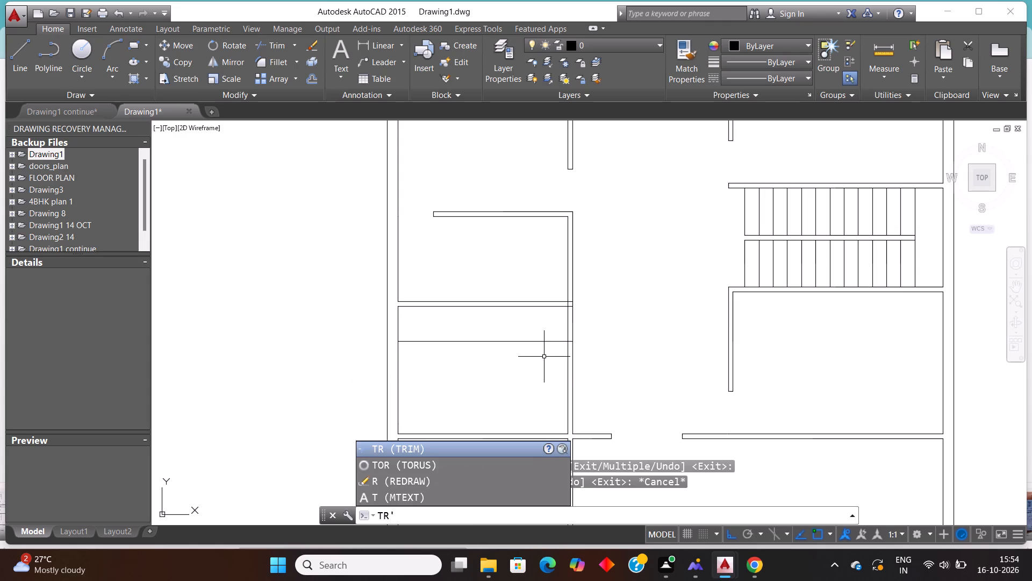
key("BackSpace")
key("Return")
key("Return")
left_click(554, 323)
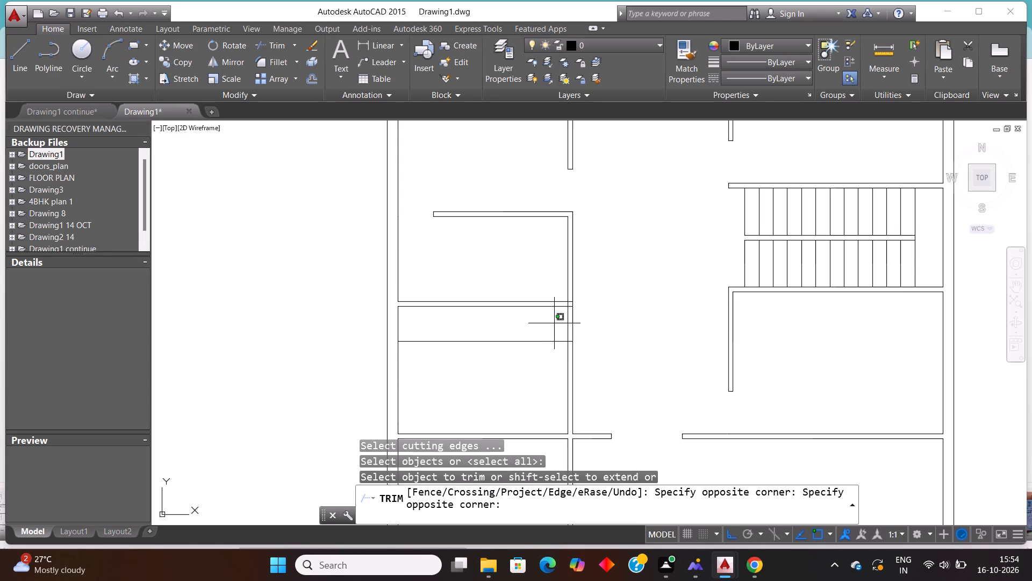
left_click(592, 315)
left_click(544, 349)
left_click(522, 332)
scroll(522, 332, "down", 1)
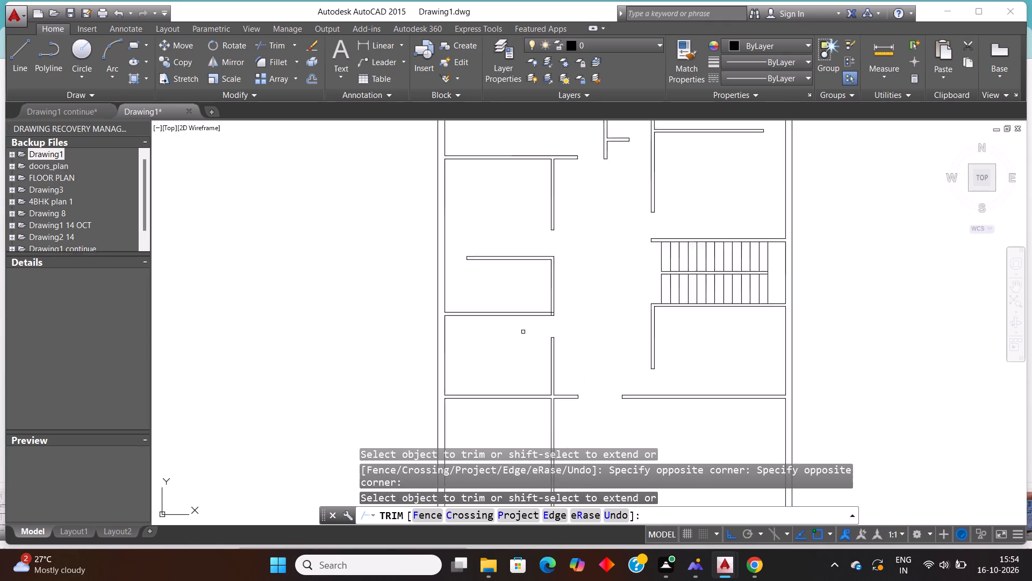
scroll(524, 332, "down", 2)
scroll(549, 327, "up", 2)
key("Escape")
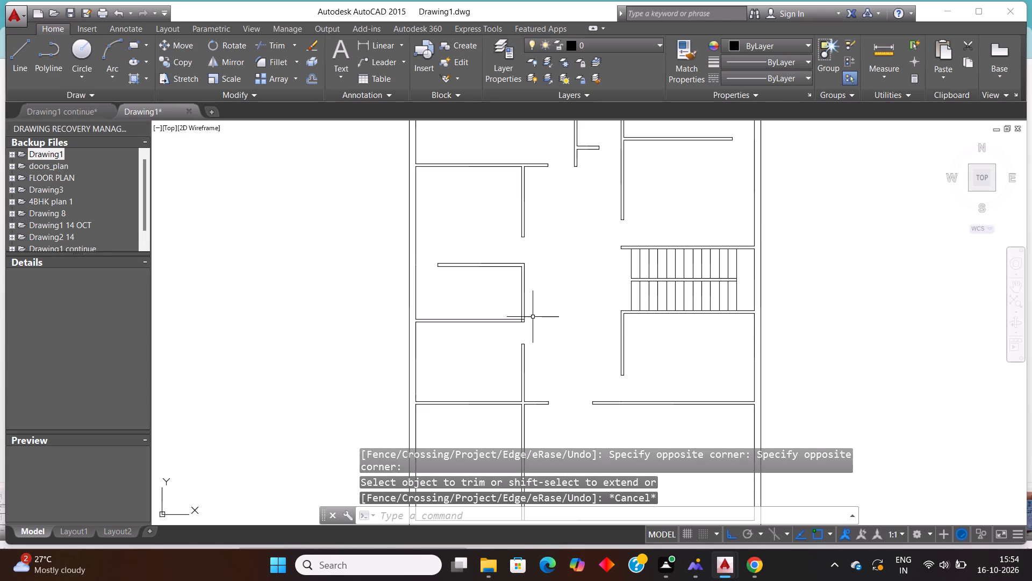
key("Escape")
Trim the overlapping wall lines at the bathroom's lower passage-side corner to clean up the wall junction.
scroll(517, 316, "up", 1)
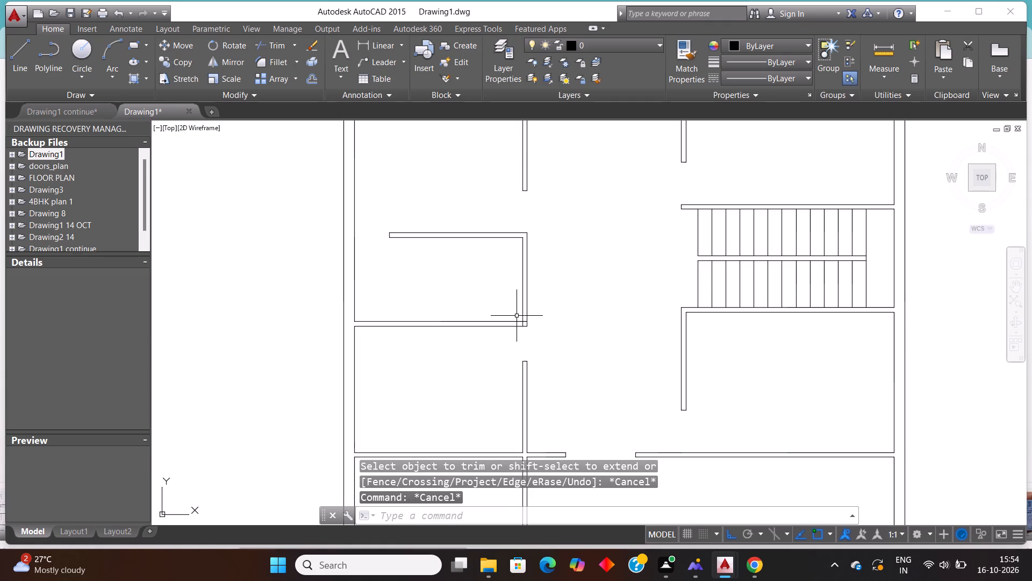
type("TR")
key("Return")
key("Return")
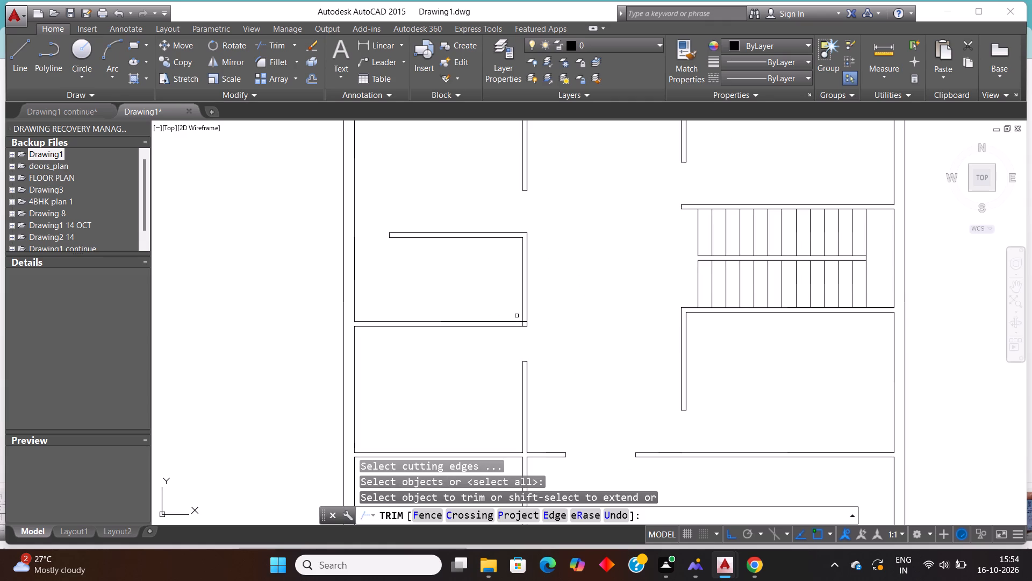
scroll(495, 316, "up", 2)
scroll(574, 333, "up", 2)
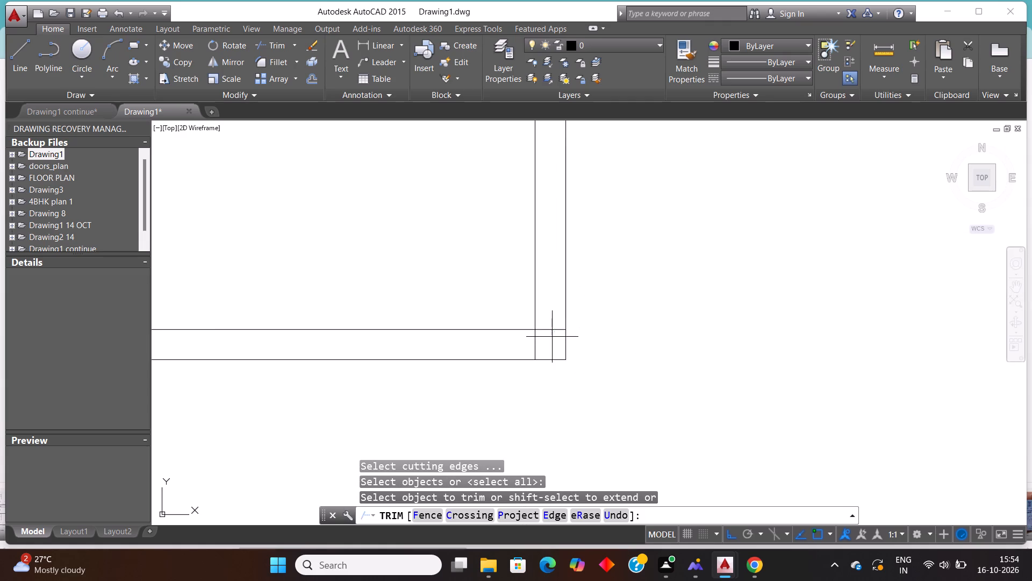
left_click(552, 337)
left_click(545, 315)
left_click(543, 343)
left_click(532, 343)
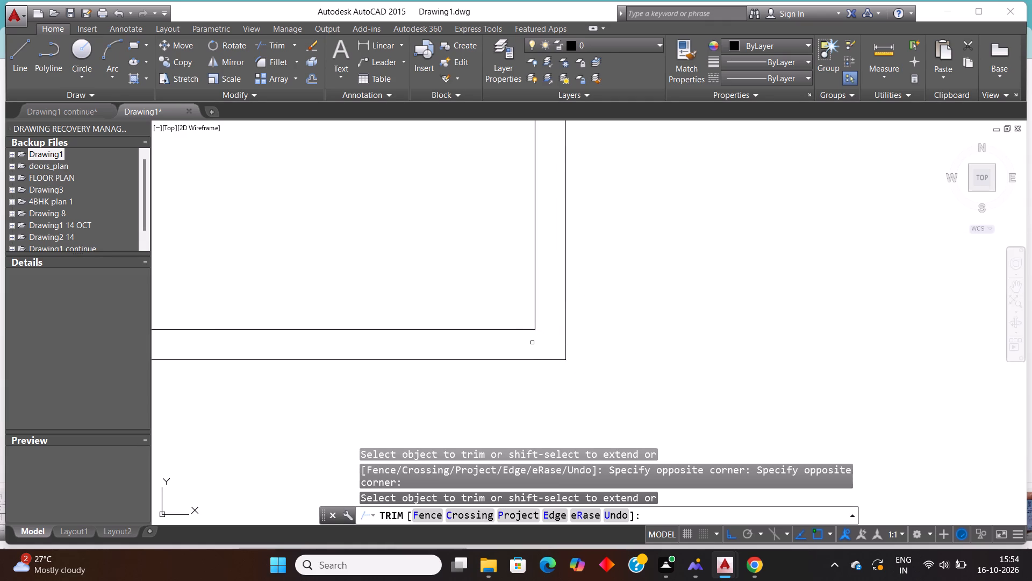
scroll(640, 337, "down", 5)
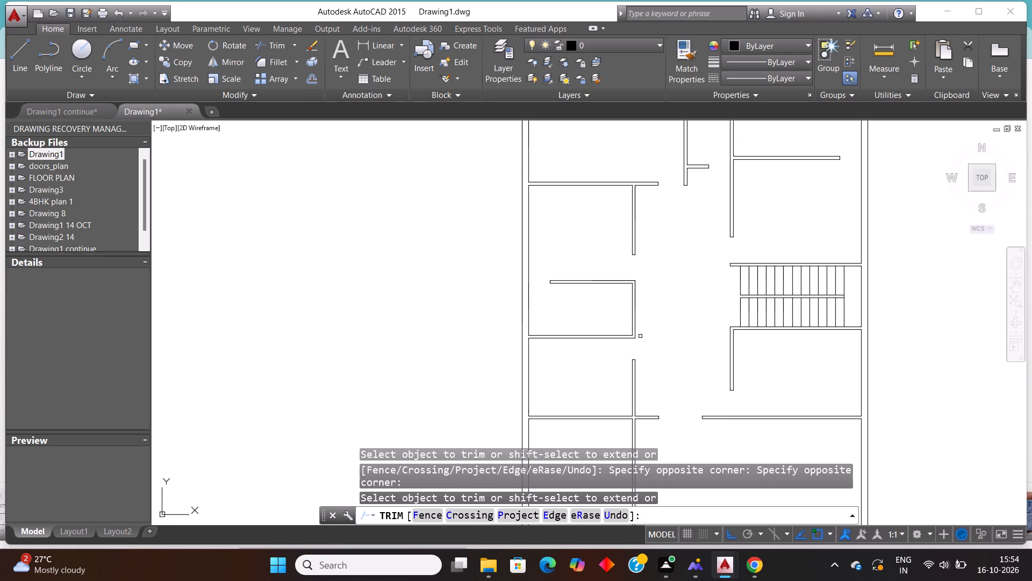
scroll(639, 336, "down", 2)
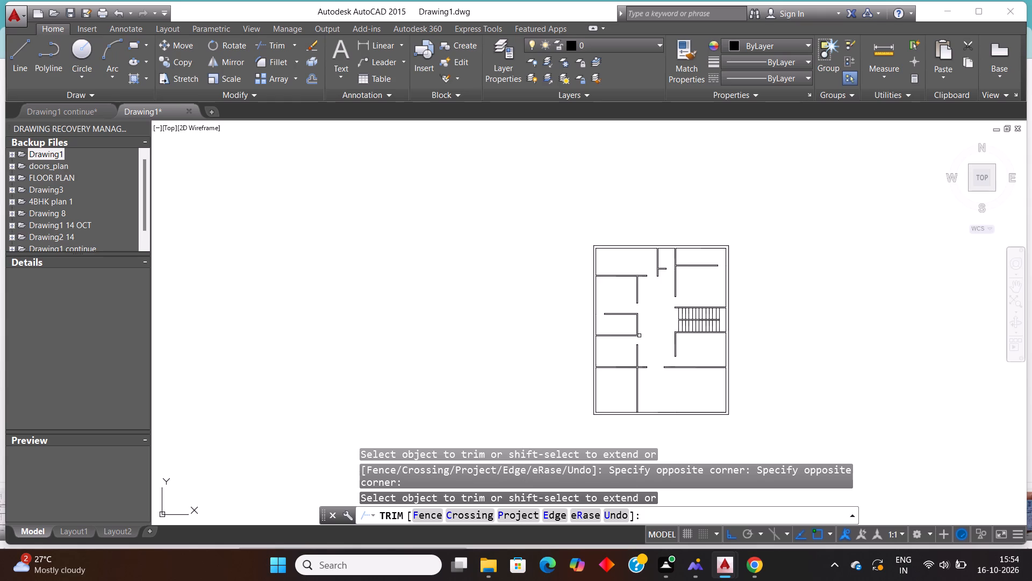
scroll(657, 375, "up", 2)
scroll(648, 371, "down", 3)
scroll(645, 384, "up", 1)
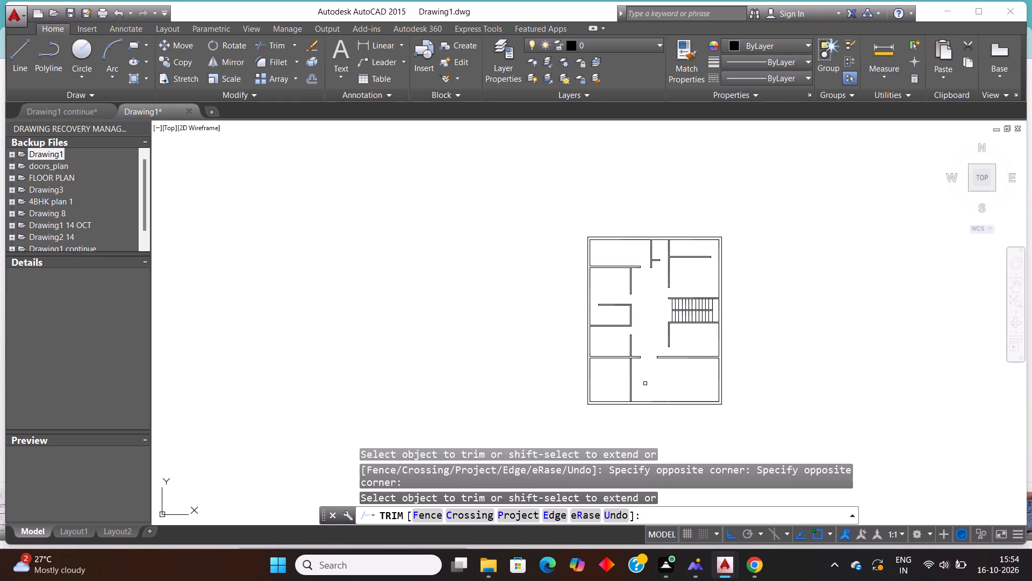
scroll(657, 349, "up", 1)
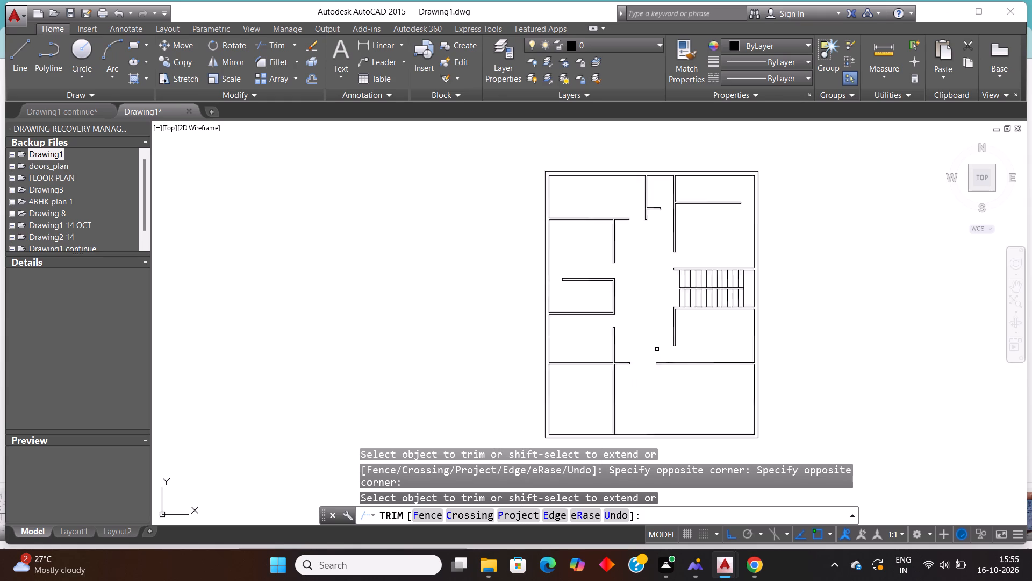
scroll(657, 349, "up", 1)
key("Escape")
key("Escape")
Extend the guest room's upper wall line across the thickness of the passage-side wall.
type("EX")
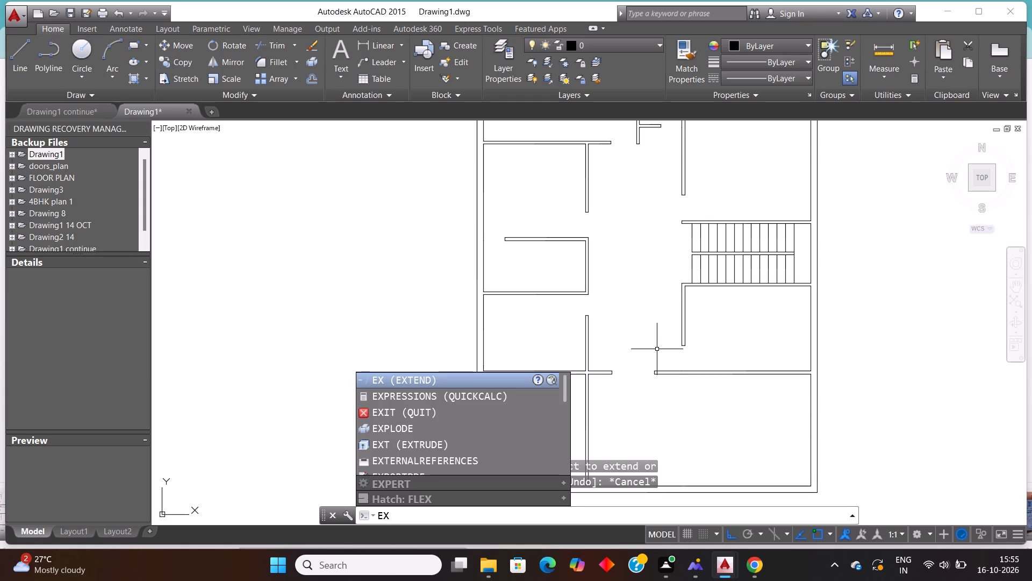
key("Return")
key("Return")
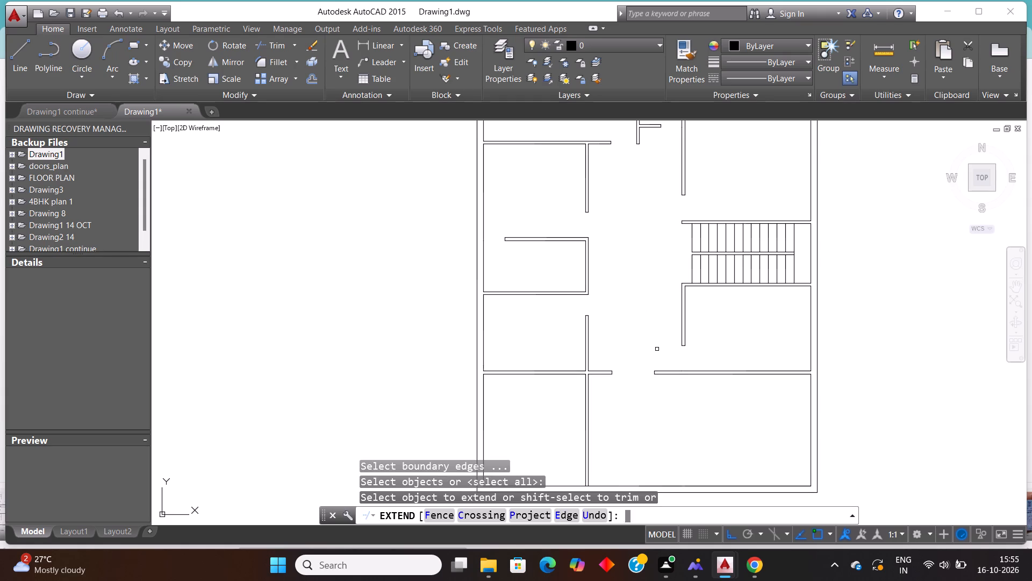
scroll(613, 382, "up", 1)
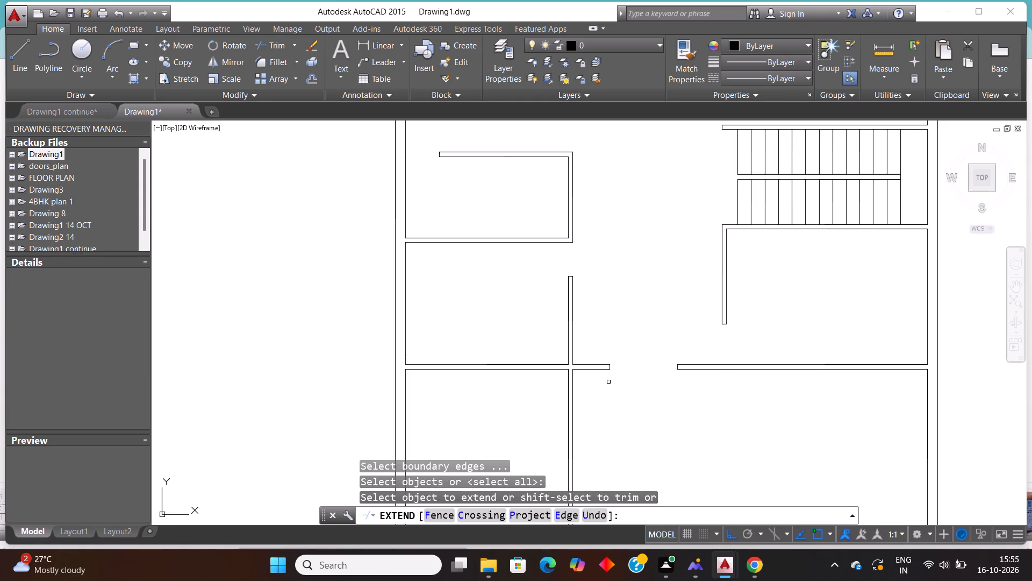
scroll(567, 372, "up", 2)
left_click(559, 364)
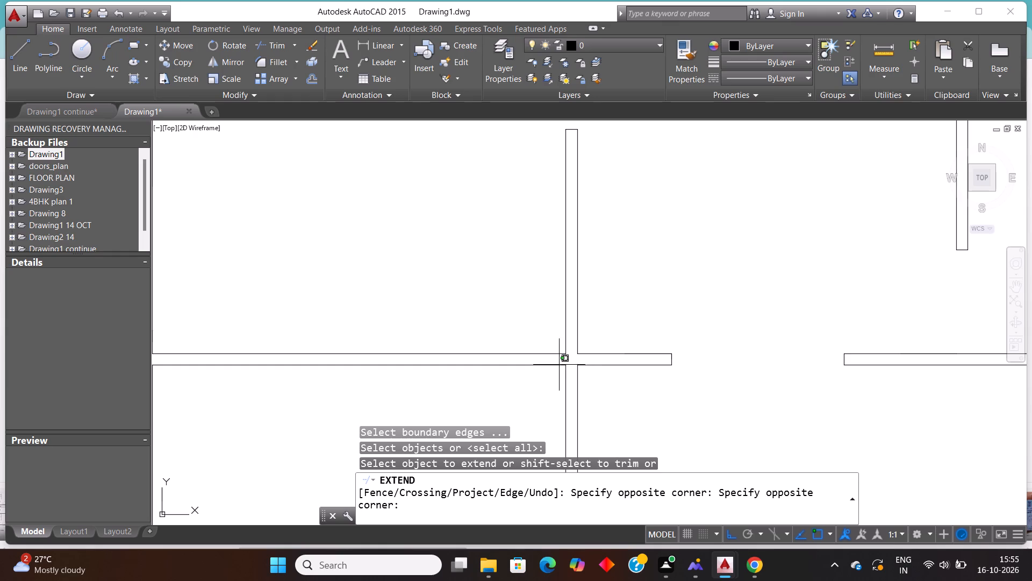
left_click(560, 369)
key("Escape")
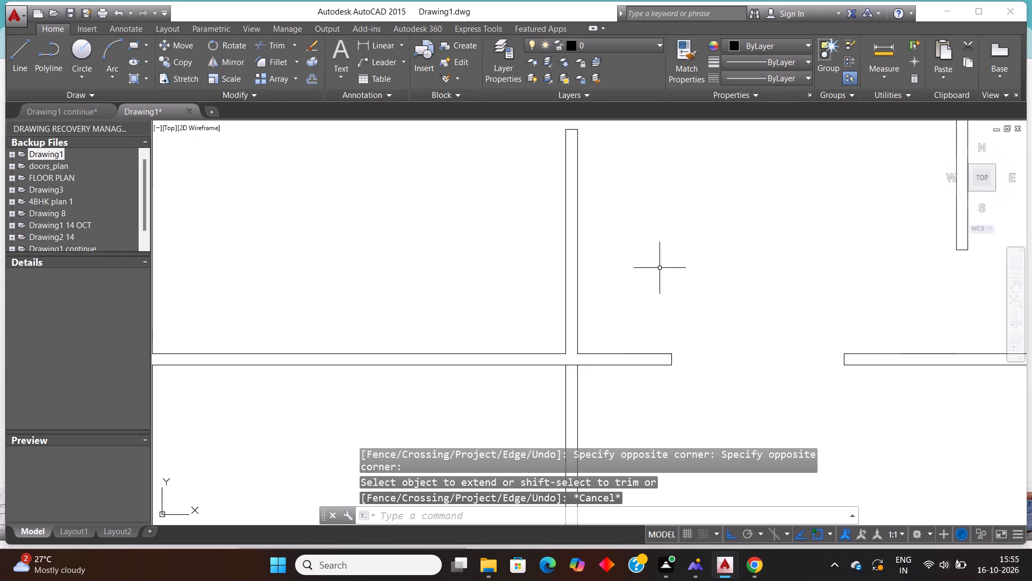
Offset the extended upper wall line 3' into the guest room to mark the door opening.
type("OFF")
key("Return")
key("3")
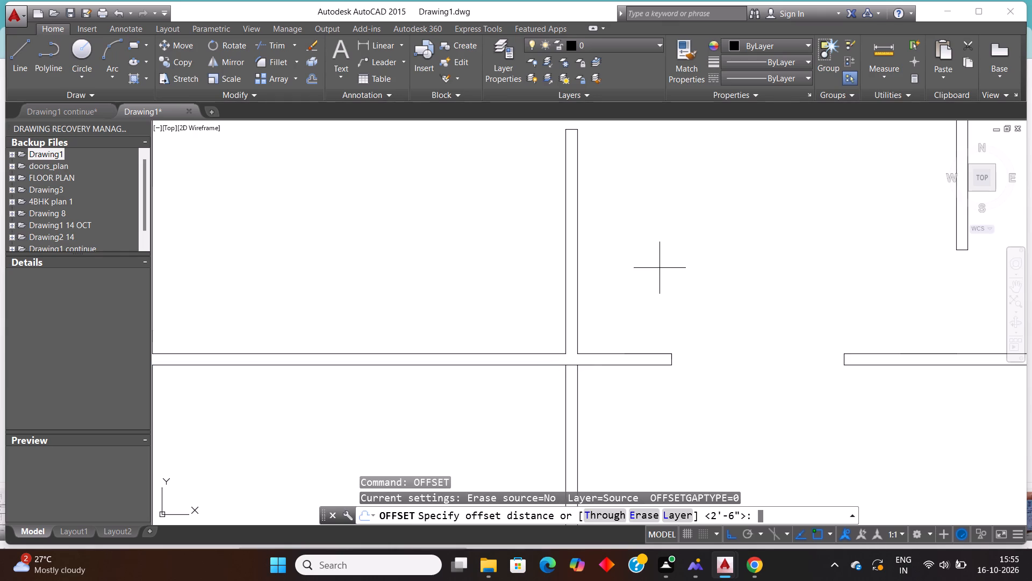
key("apostrophe")
key("Return")
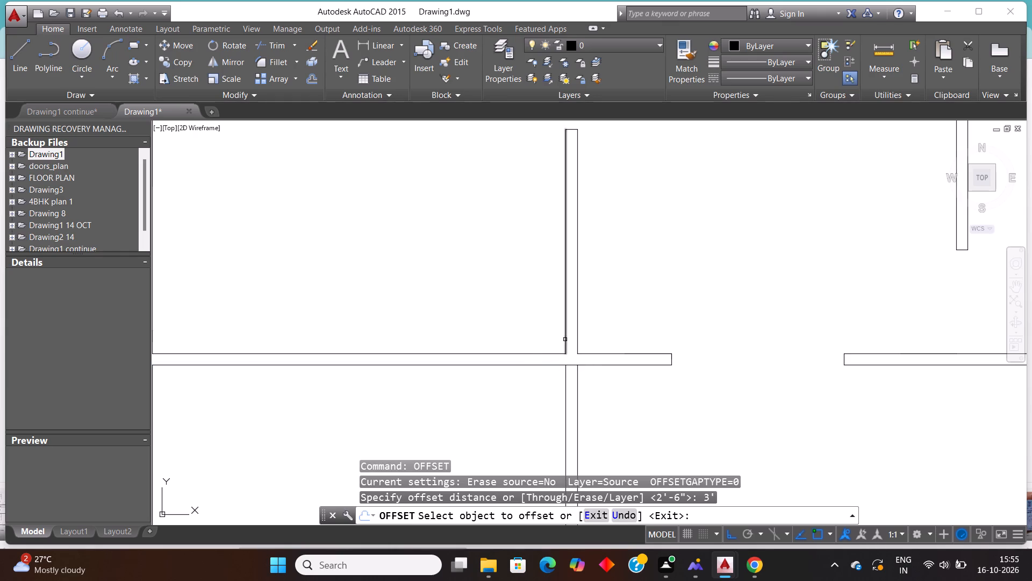
left_click(531, 366)
left_click(533, 400)
scroll(649, 282, "down", 2)
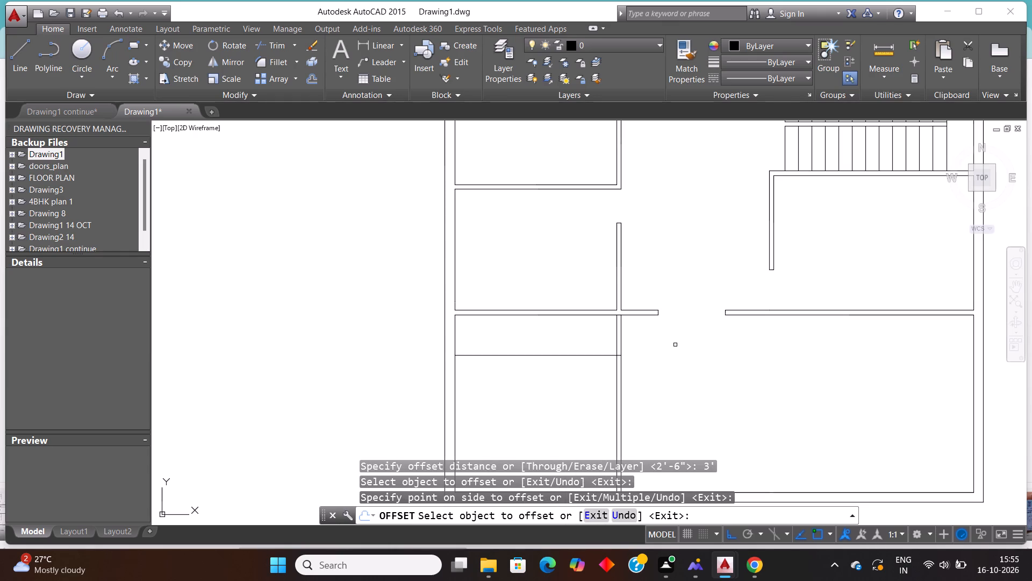
key("Escape")
Trim the guest room's side wall between the upper wall and the offset line, and remove the leftover line to form the door opening.
type("TR")
key("Return")
key("Return")
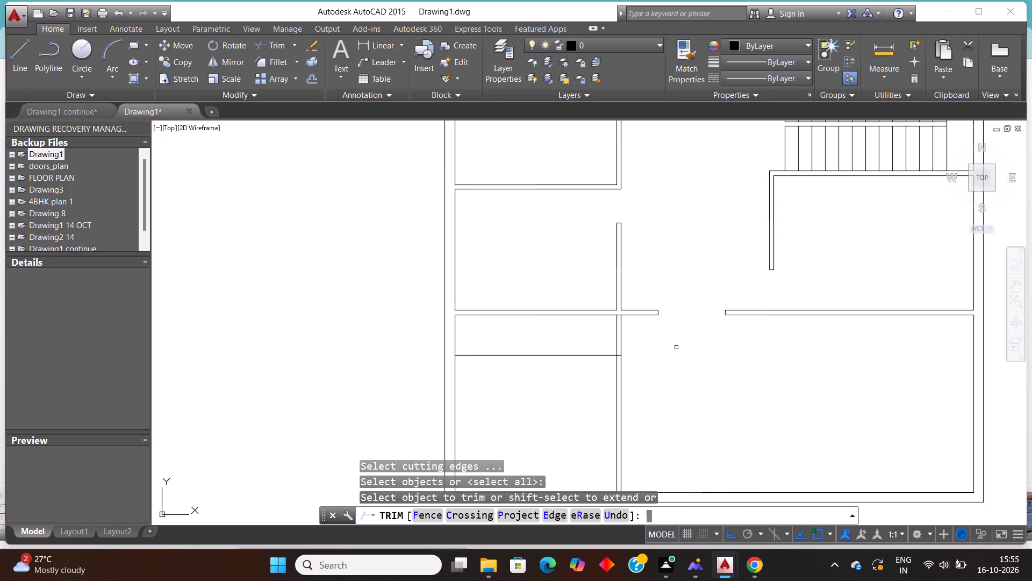
left_click_drag(637, 335, 629, 335)
double_click(596, 344)
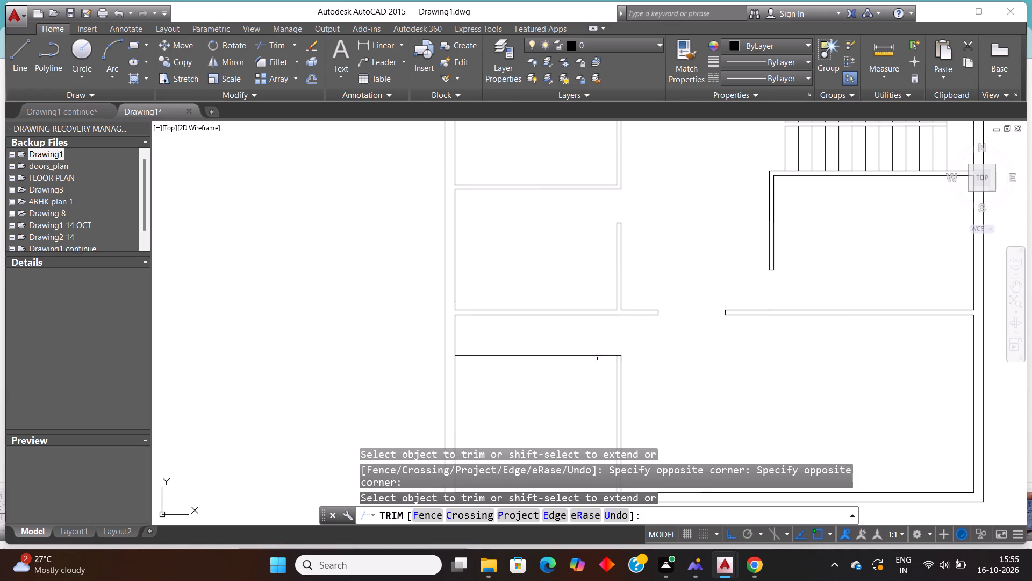
left_click(590, 385)
left_click(577, 334)
scroll(584, 334, "down", 3)
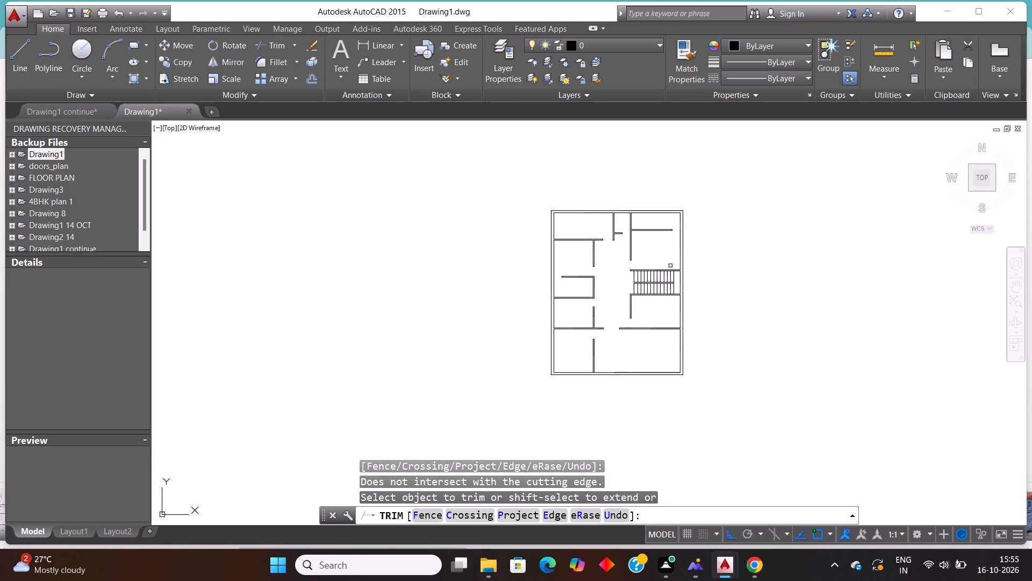
key("Escape")
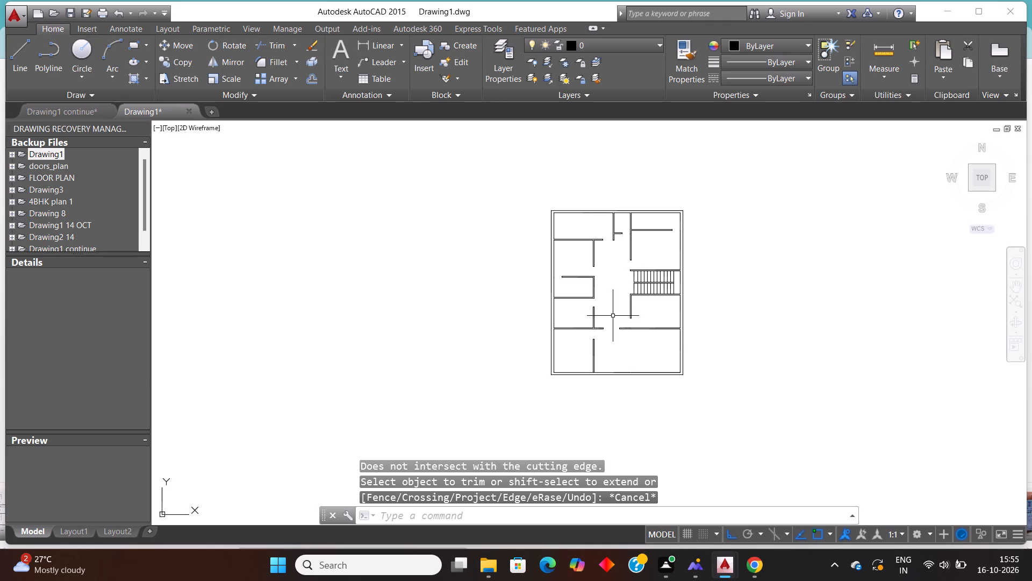
Draw a vertical line across the drawing room's lower outer wall to mark one side of the main entrance, following the reference plan.
scroll(625, 329, "down", 5)
scroll(626, 304, "up", 1)
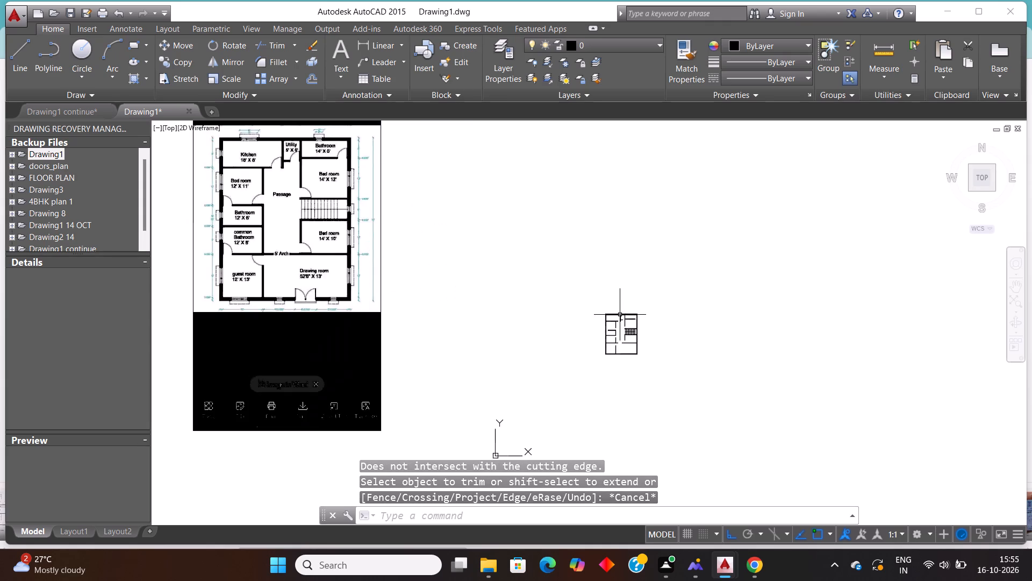
scroll(612, 323, "up", 2)
scroll(635, 370, "down", 2)
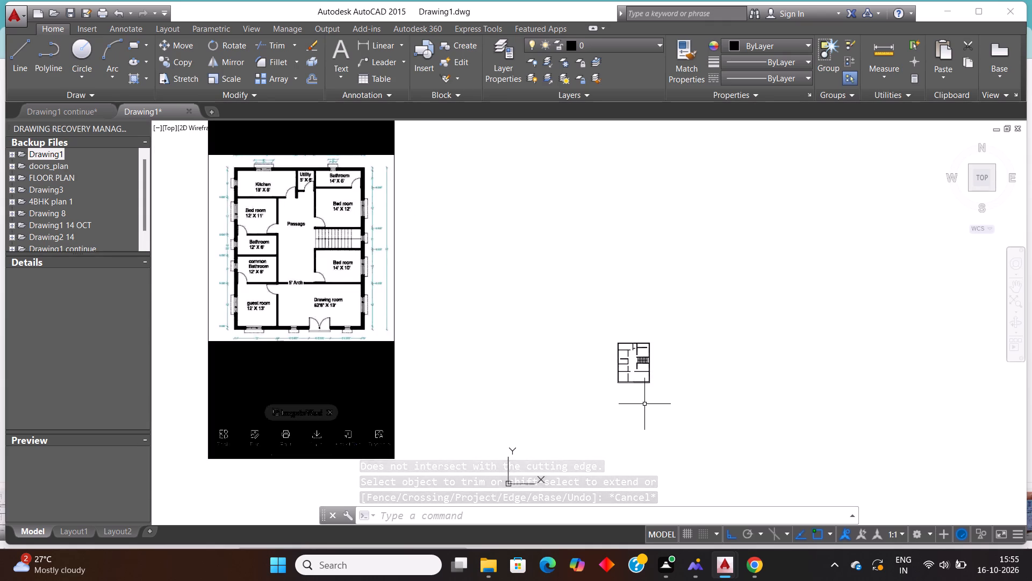
scroll(644, 404, "up", 4)
scroll(618, 249, "up", 2)
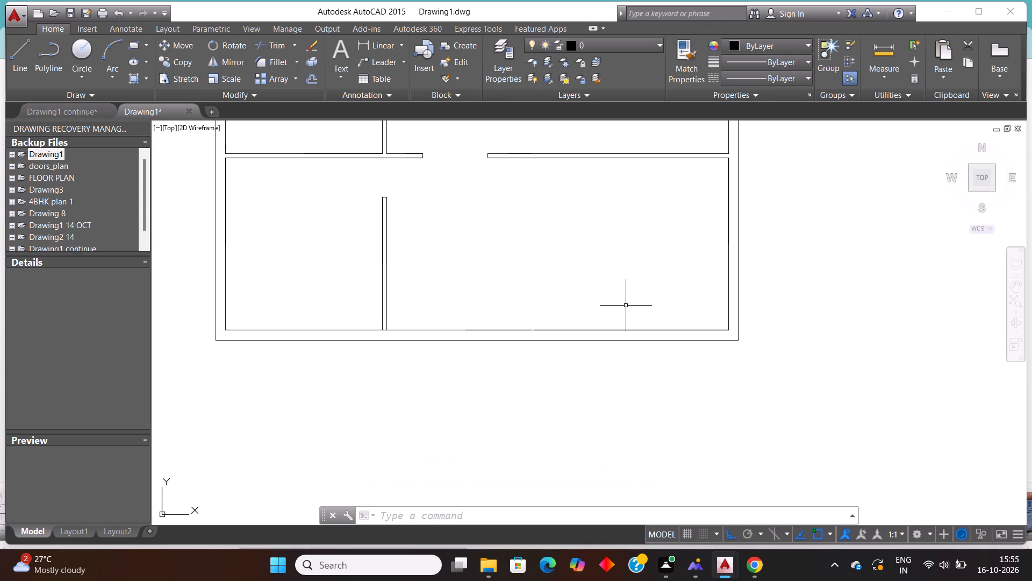
key("Escape")
scroll(604, 303, "up", 1)
key("l")
key("Return")
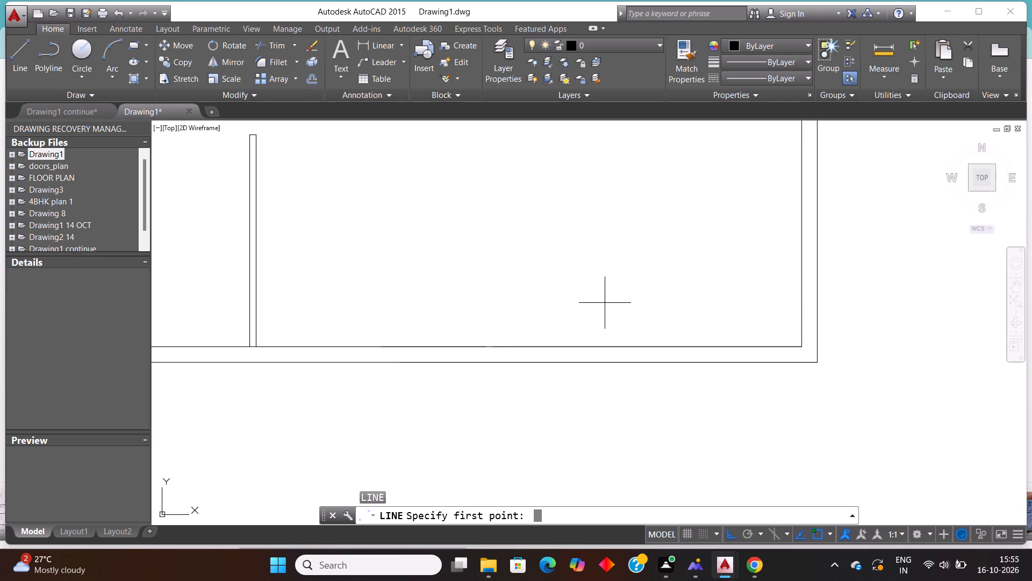
left_click(408, 327)
left_click(393, 414)
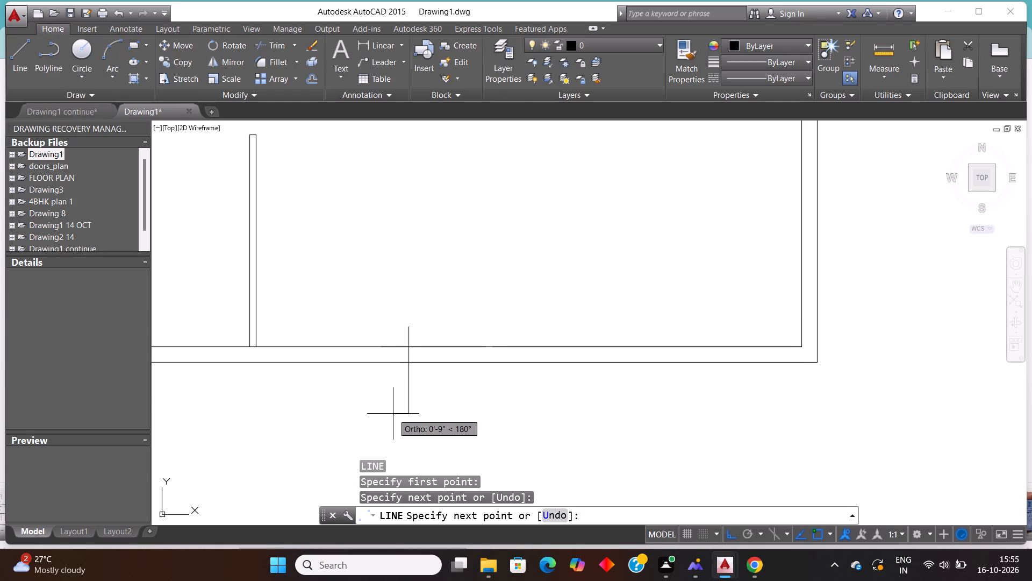
key("Escape")
Offset the vertical entrance line 4' away from the guest room to mark the other side of the main door opening.
type("OFF")
key("Return")
type("4'")
key("Return")
left_click(408, 401)
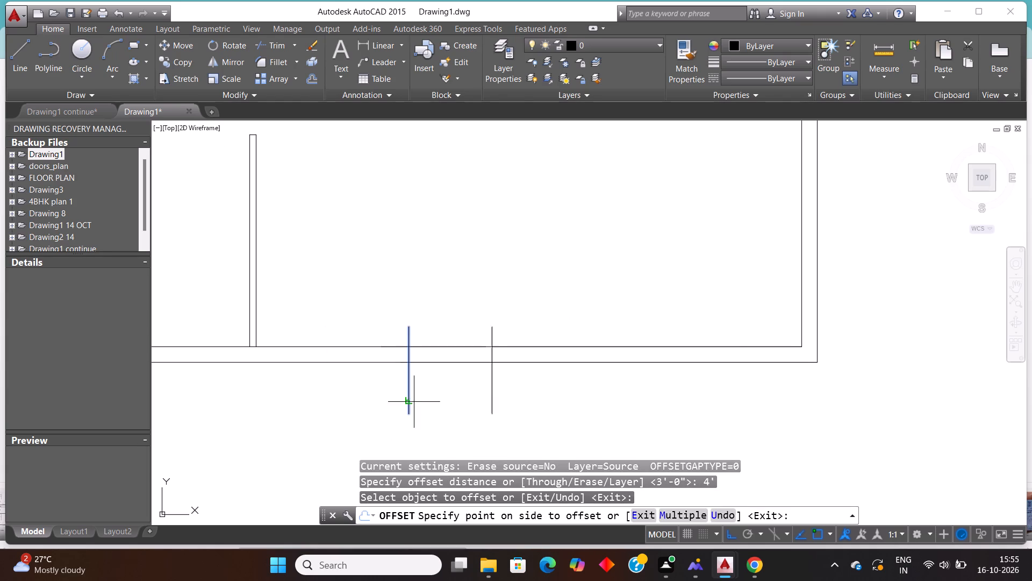
left_click(554, 409)
key("Escape")
Trim both lower outer wall lines between the entrance marks and the mark ends protruding beyond the wall to form the main door opening.
type("TR")
key("Return")
key("Return")
left_click(474, 386)
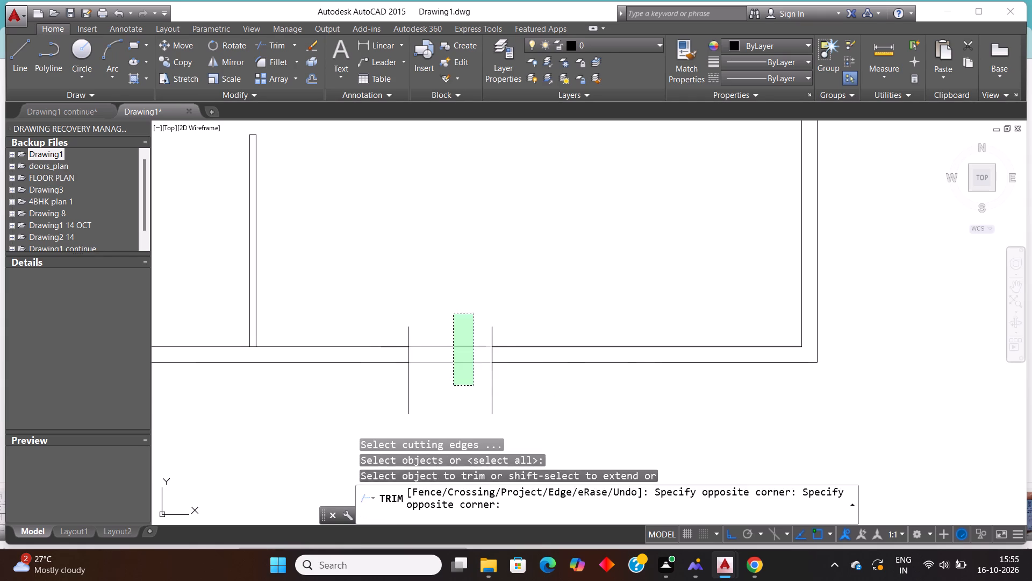
left_click(453, 314)
left_click(548, 386)
left_click(382, 412)
left_click(364, 292)
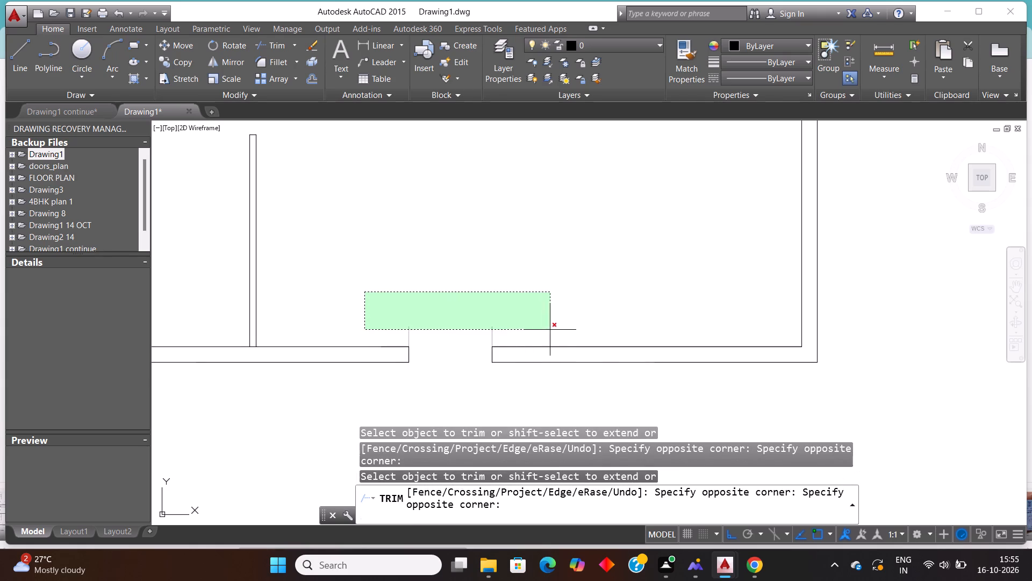
left_click(561, 329)
scroll(580, 320, "down", 4)
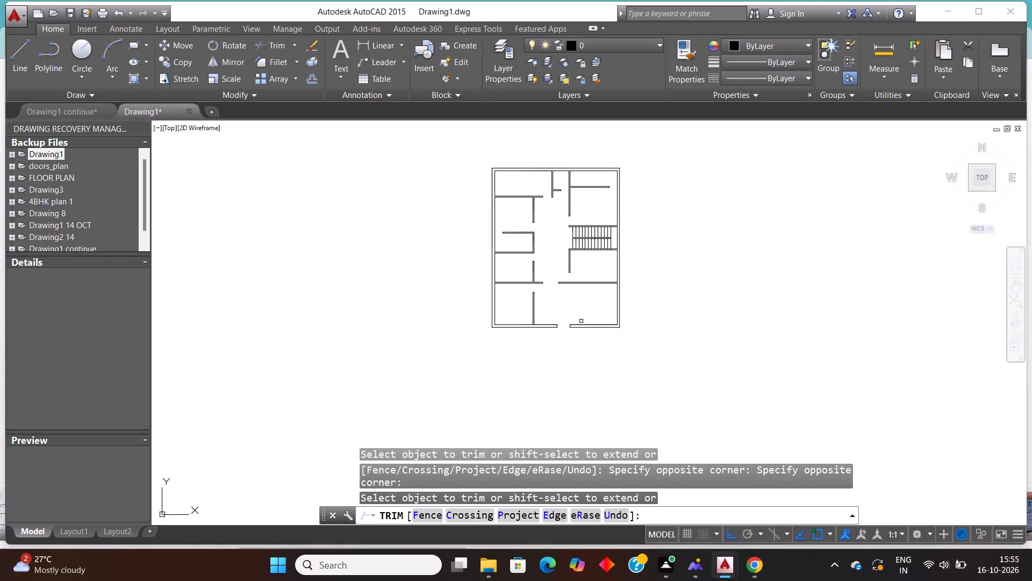
scroll(530, 278, "down", 1)
scroll(524, 198, "up", 1)
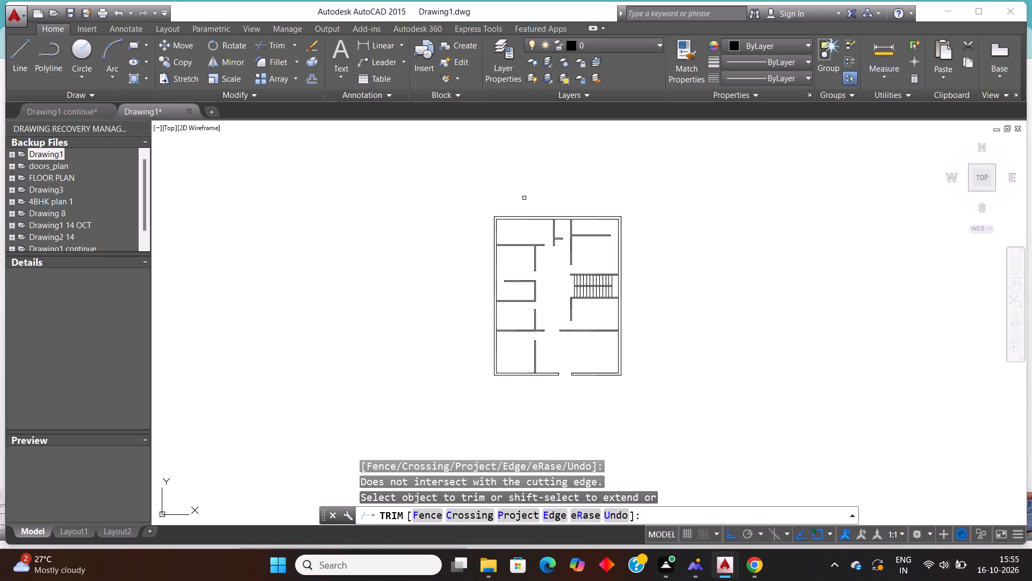
key("Escape")
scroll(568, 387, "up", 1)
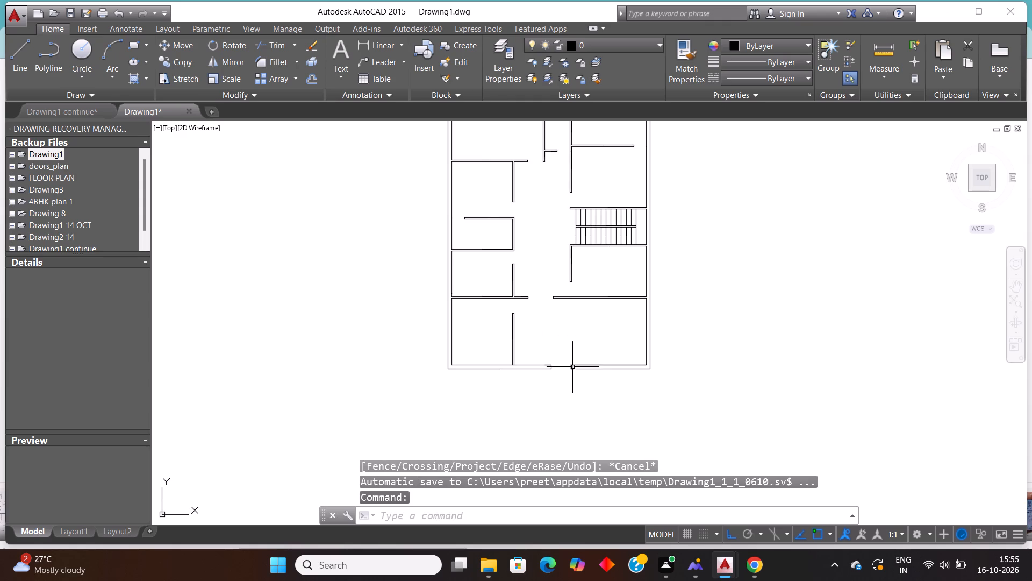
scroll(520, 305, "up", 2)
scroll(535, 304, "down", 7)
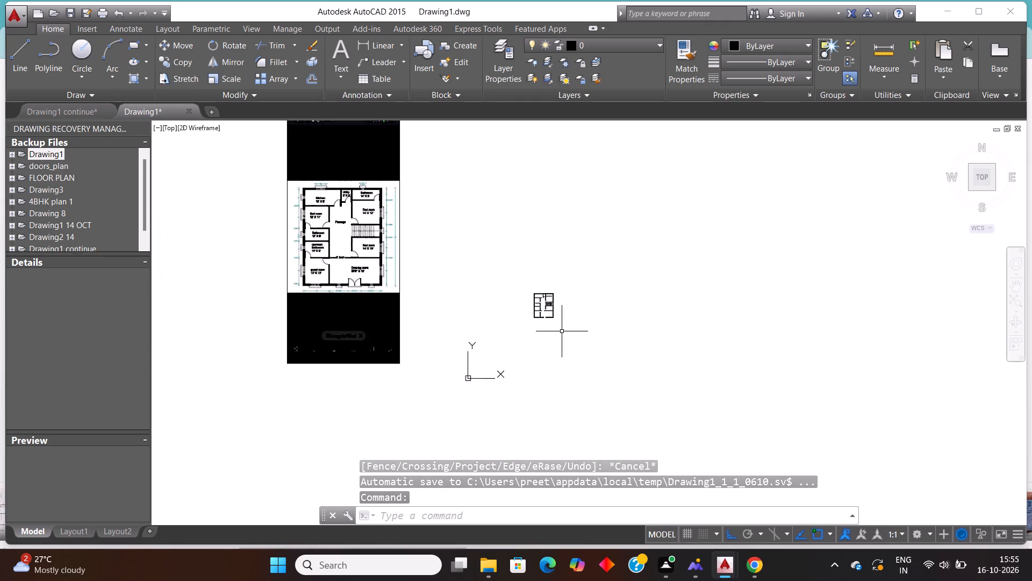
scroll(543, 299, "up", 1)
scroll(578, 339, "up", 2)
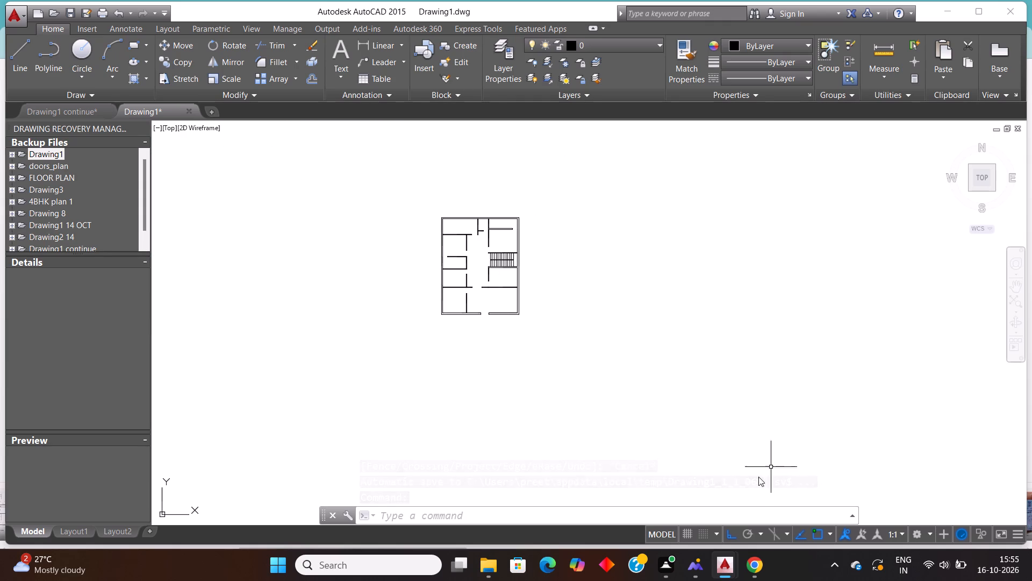
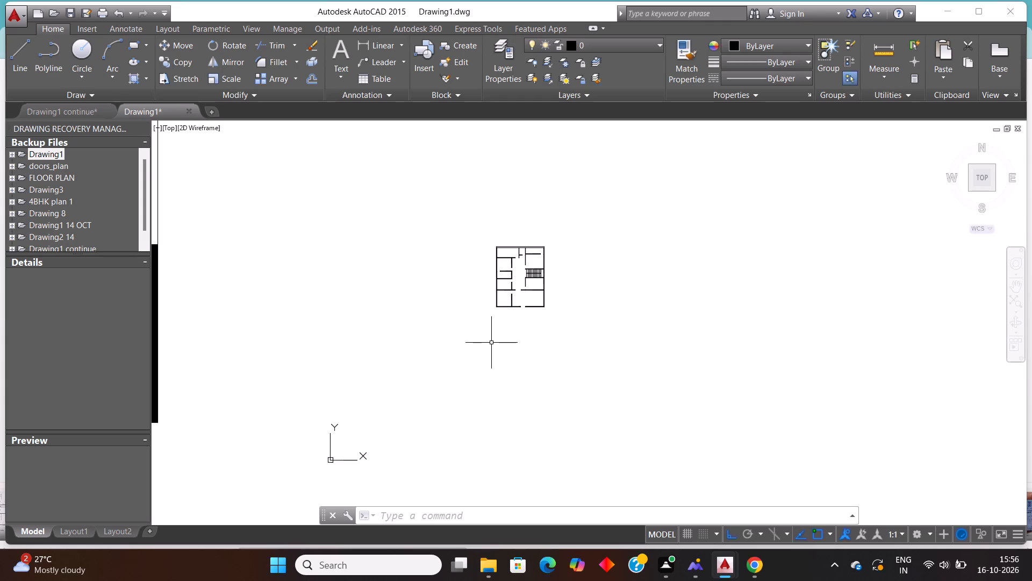
Examine the reference plan image and the redrawn floor plan, comparing the door positions and wall openings.
scroll(514, 335, "down", 2)
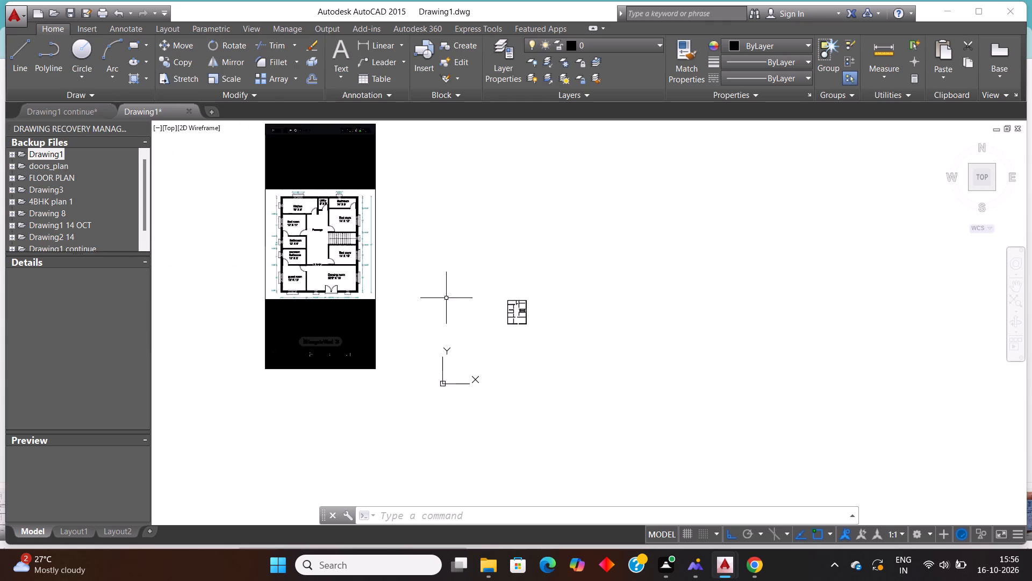
scroll(516, 311, "up", 2)
scroll(516, 312, "down", 2)
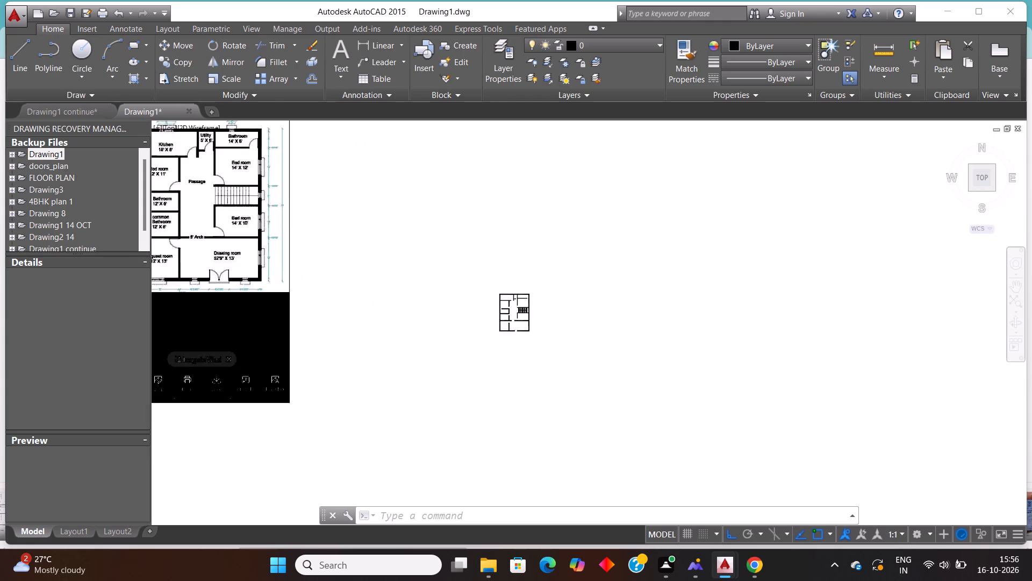
scroll(314, 235, "up", 2)
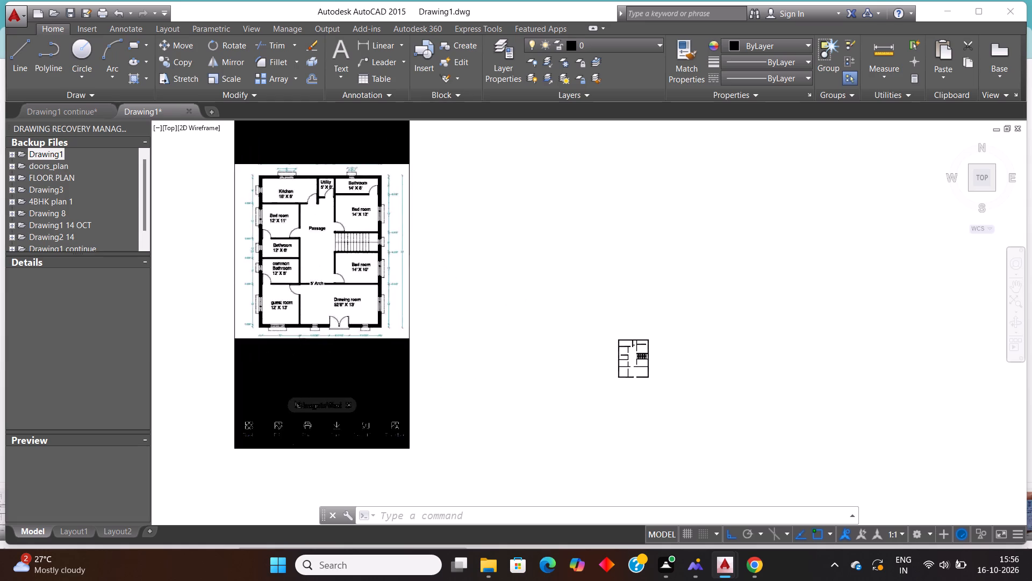
scroll(623, 370, "down", 1)
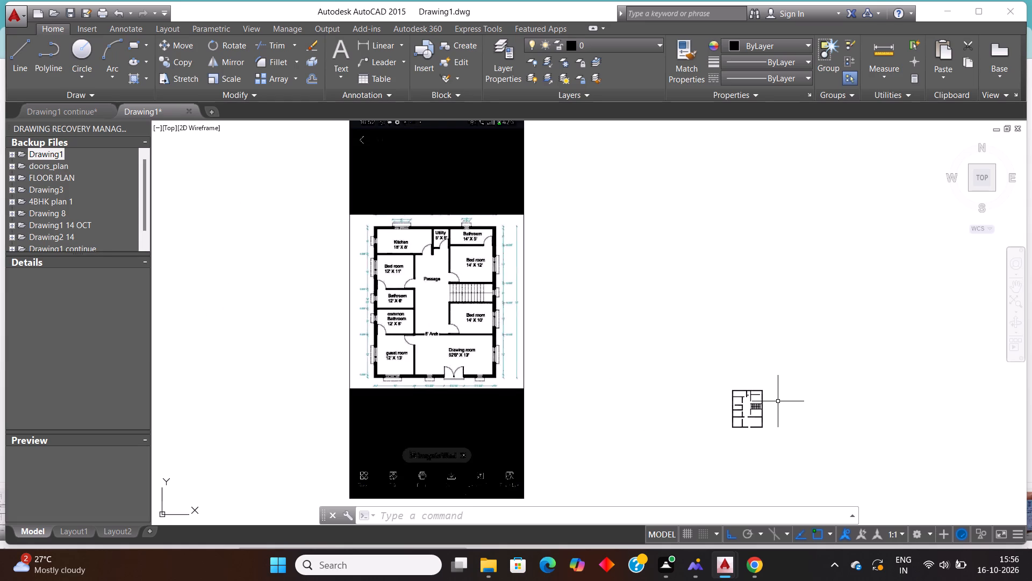
scroll(777, 401, "up", 2)
scroll(675, 364, "up", 2)
scroll(766, 422, "up", 2)
scroll(707, 381, "down", 3)
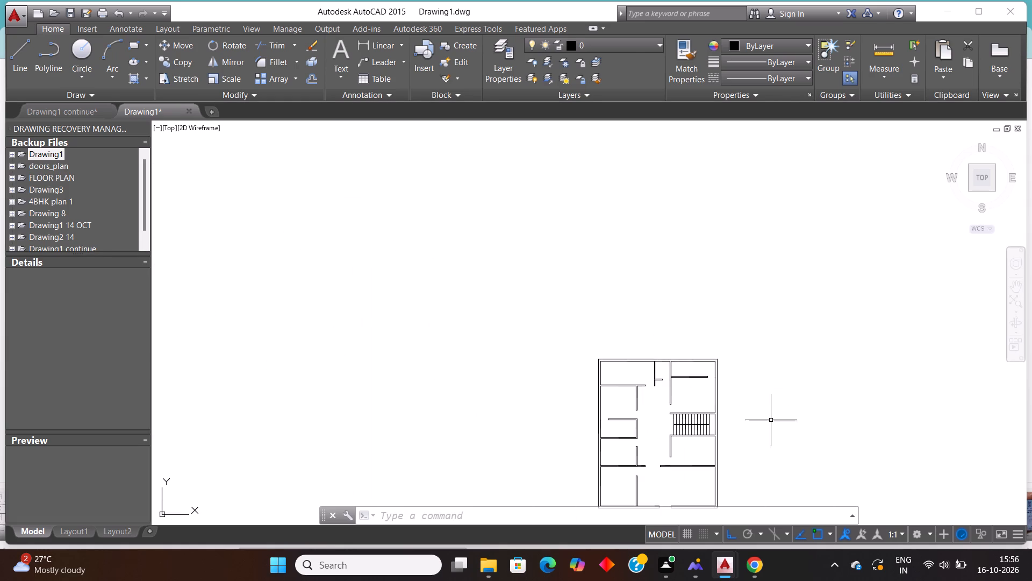
scroll(729, 464, "up", 2)
scroll(664, 378, "down", 1)
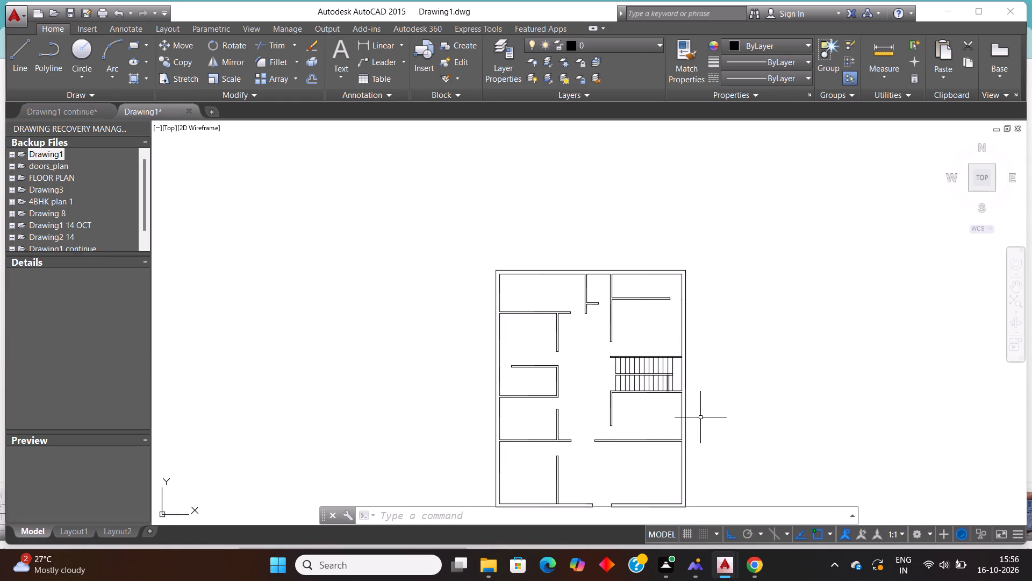
scroll(672, 402, "down", 1)
scroll(676, 451, "up", 3)
scroll(705, 428, "down", 2)
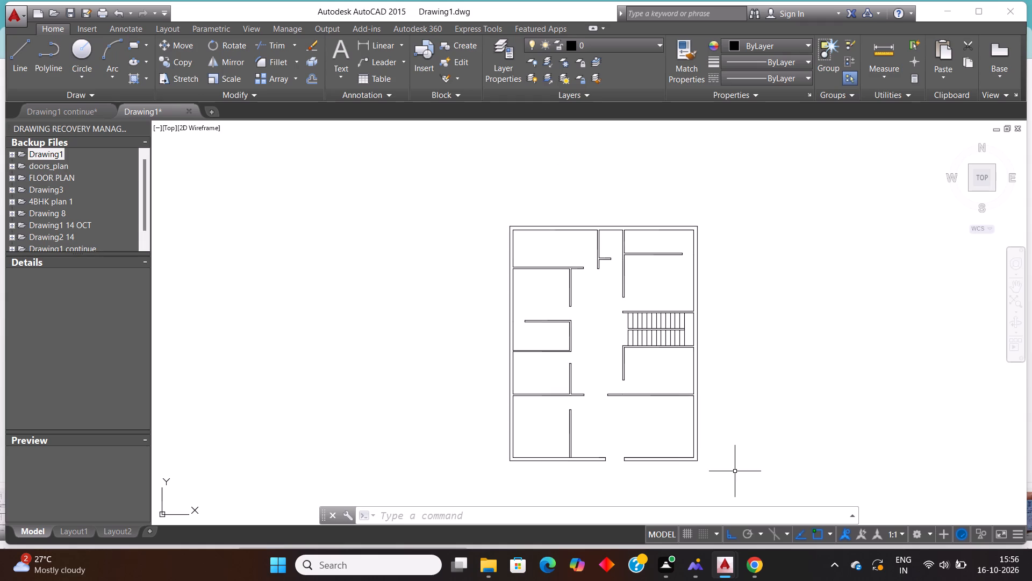
scroll(734, 483, "up", 2)
scroll(704, 448, "down", 2)
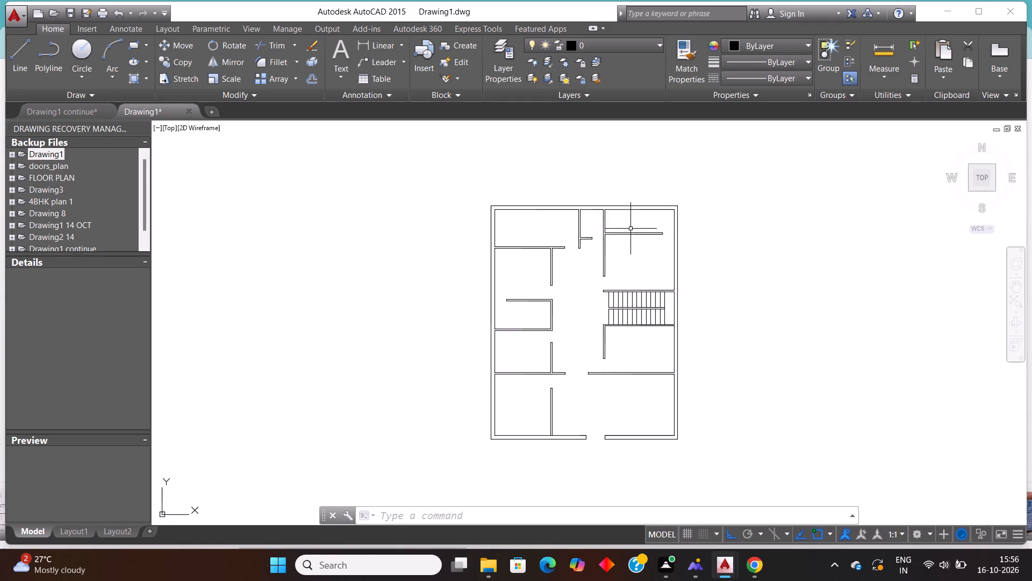
scroll(630, 245, "down", 2)
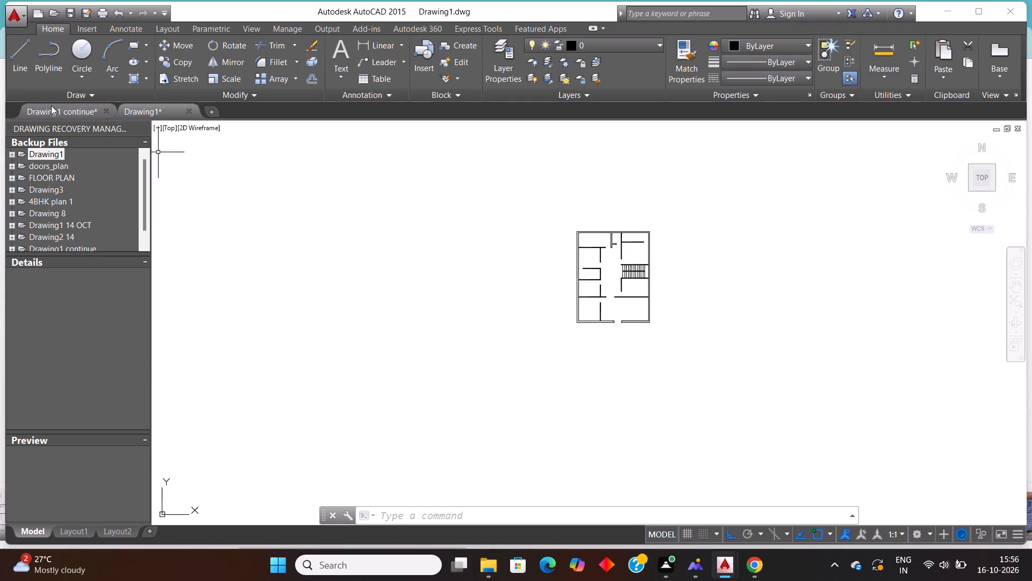
Copy the kitchen door from the Drawing1 continue file and paste it into Drawing1 beside the floor plan.
left_click(51, 108)
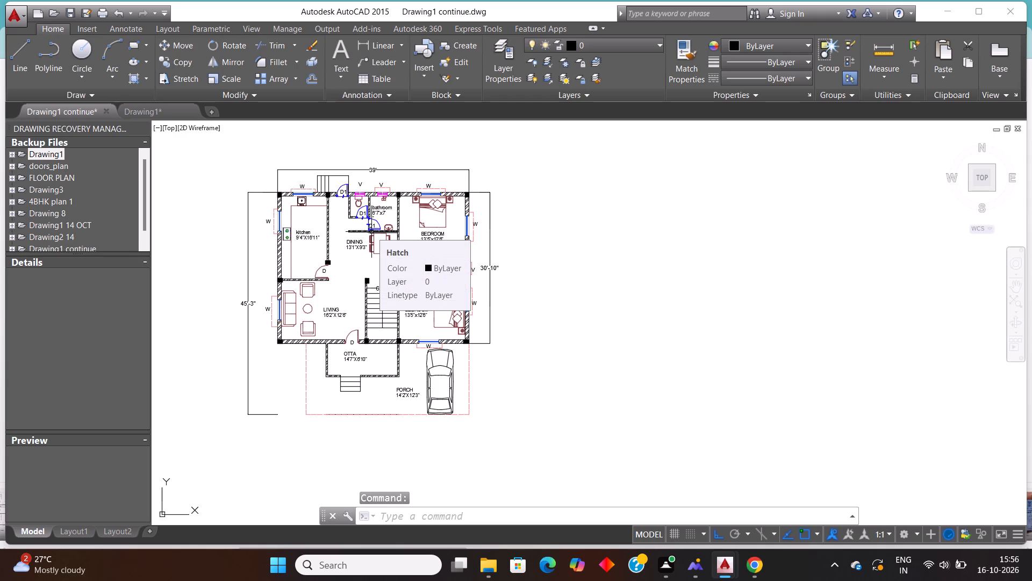
scroll(355, 231, "up", 1)
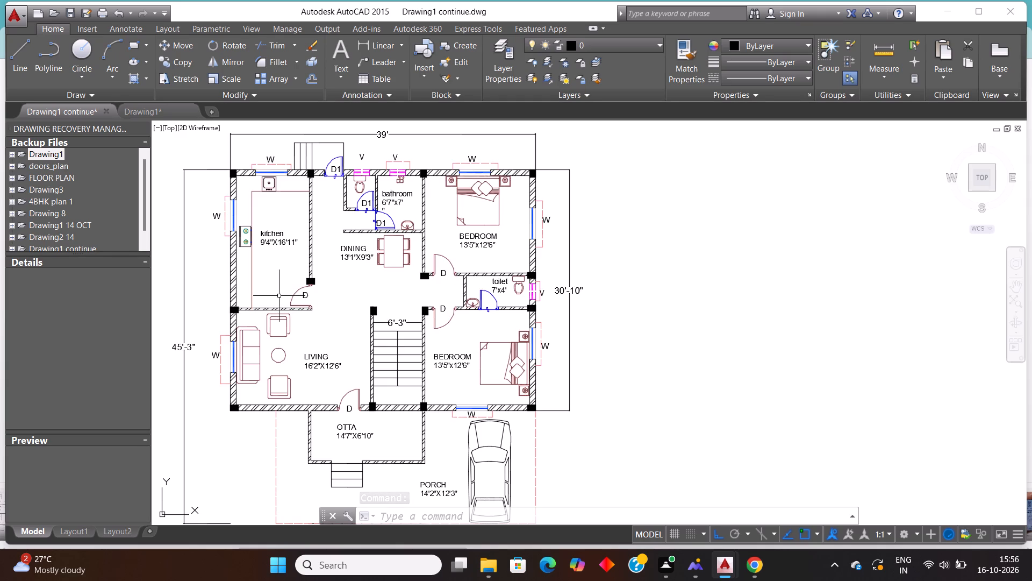
left_click(297, 296)
left_click(275, 285)
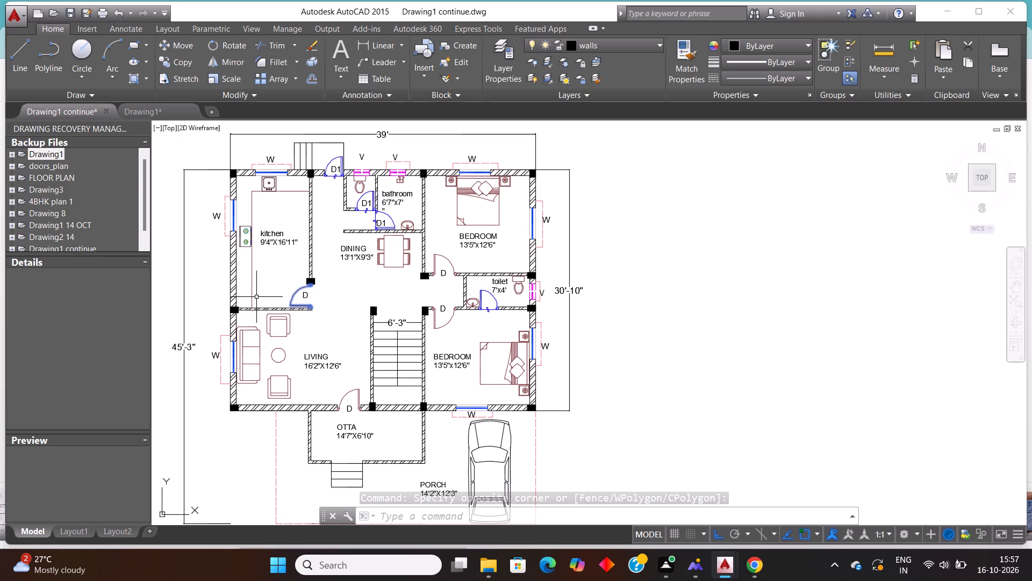
key("ctrl+c")
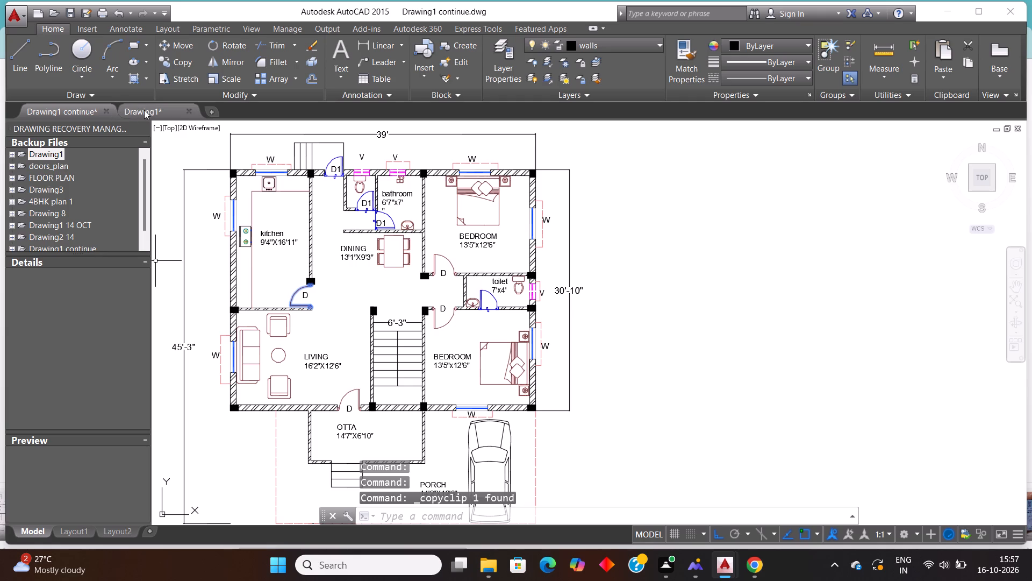
left_click(144, 110)
key("ctrl+v")
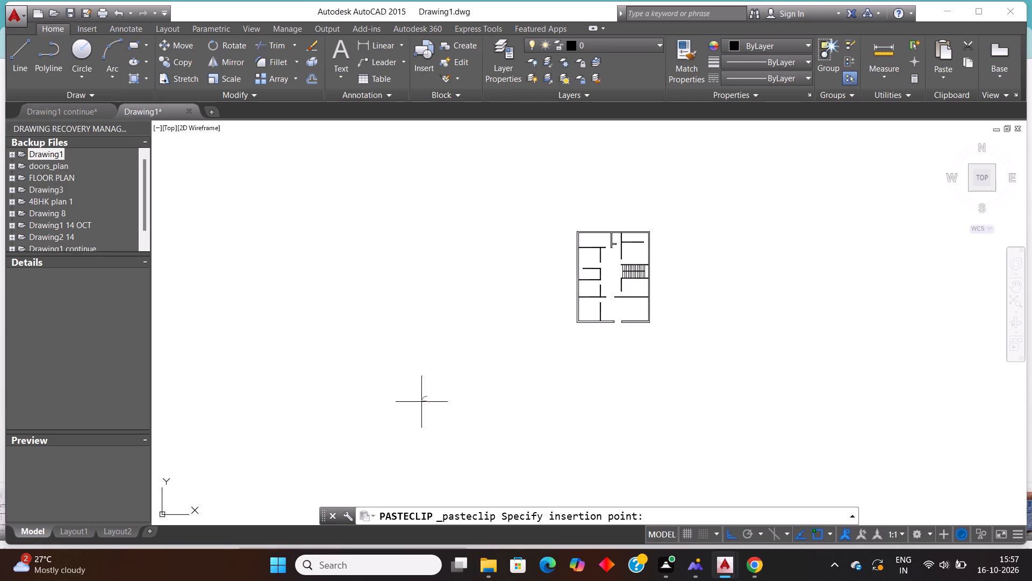
left_click(534, 356)
Copy the pasted door and place a duplicate above it, outside the floor plan.
scroll(571, 351, "up", 1)
left_click(537, 379)
left_click(455, 302)
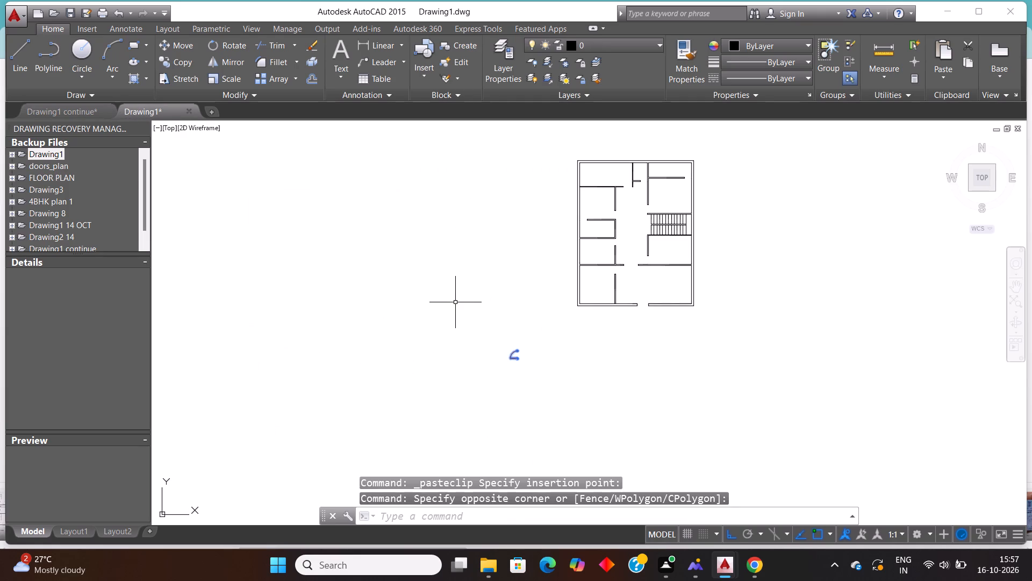
key("ctrl+c")
key("ctrl+v")
left_click(506, 264)
Rotate the duplicate door 270° about a point at its base.
left_click(523, 264)
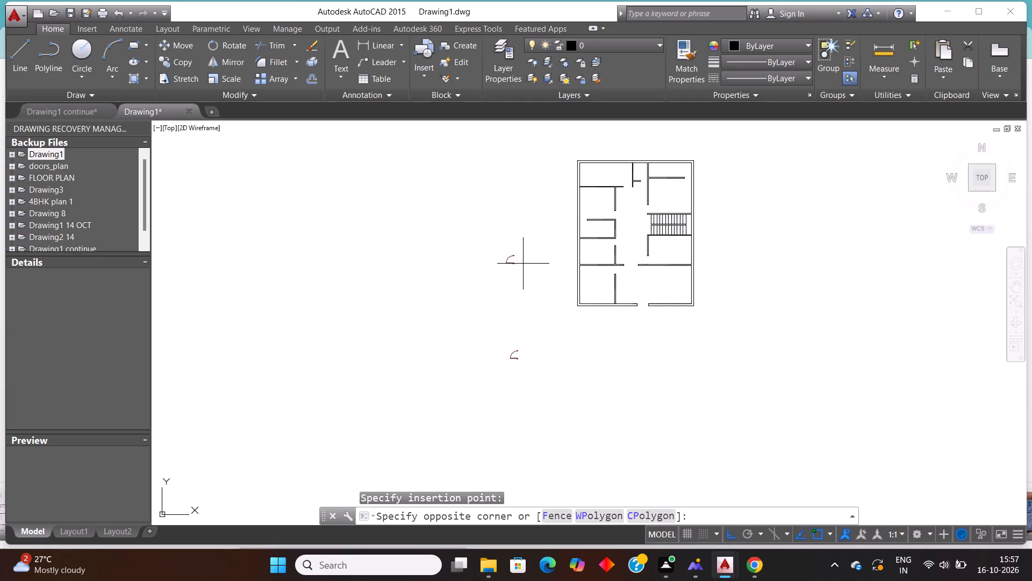
left_click(476, 231)
type("RO")
key("Return")
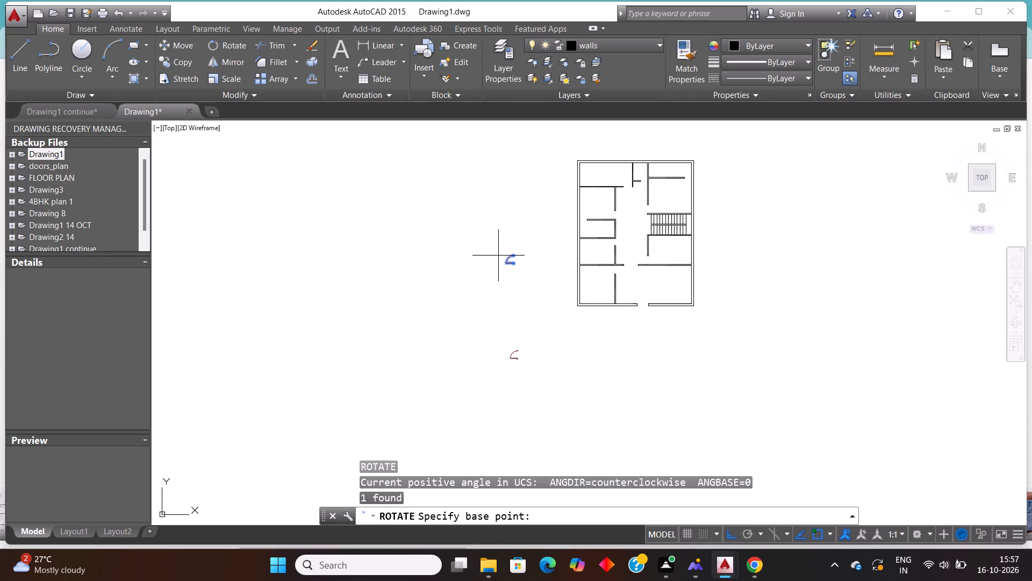
left_click(513, 263)
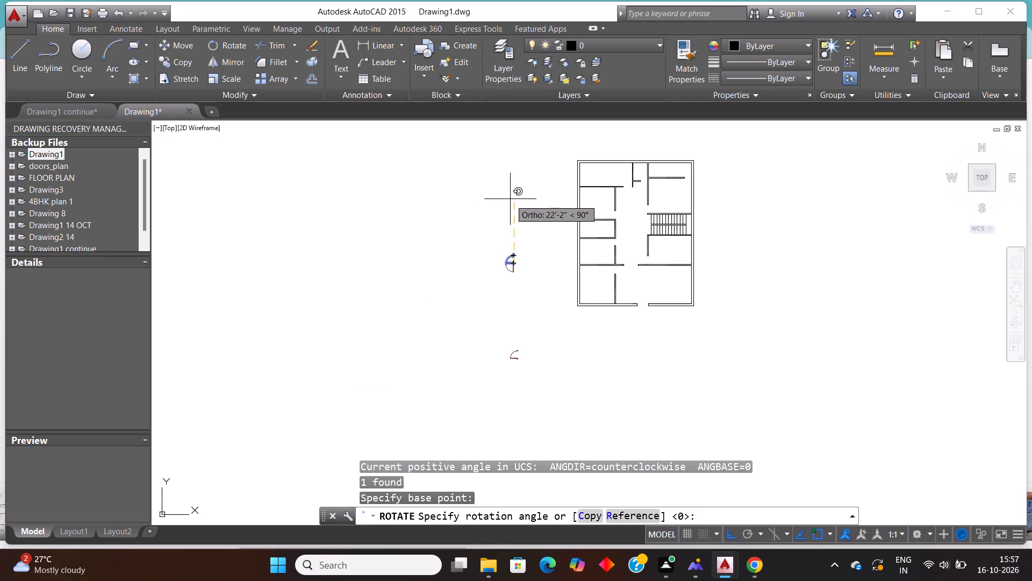
left_click(469, 352)
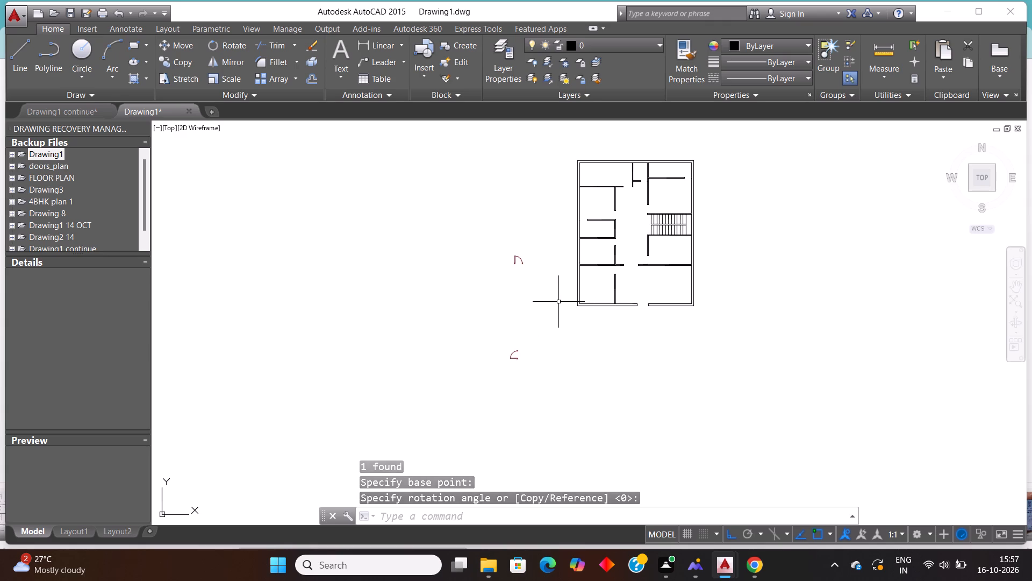
Paste another copy of the door between the first two and rotate it 90° about its lower corner.
key("ctrl+v")
left_click(498, 304)
left_click(514, 307)
left_click(454, 271)
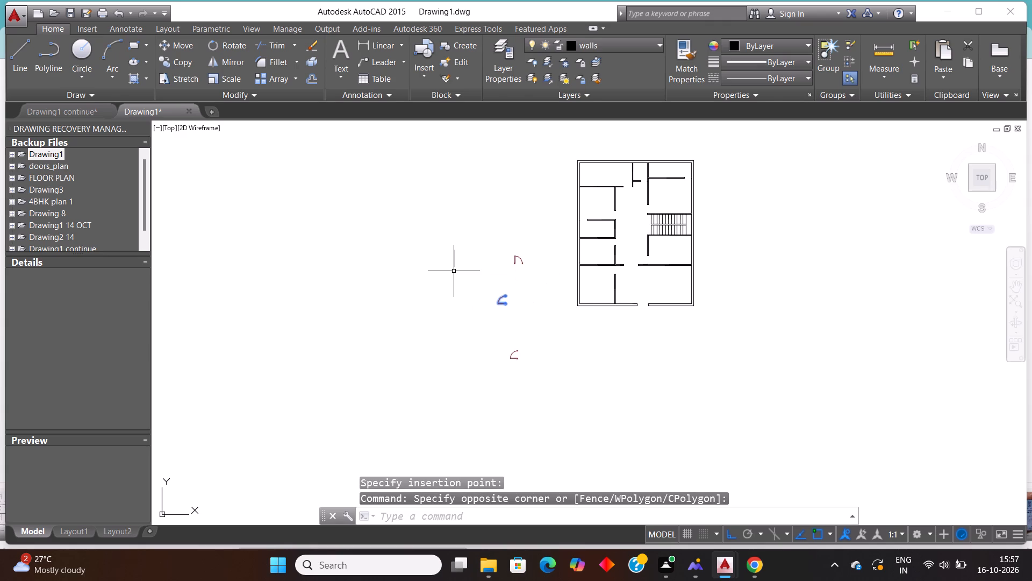
type("RO")
key("Return")
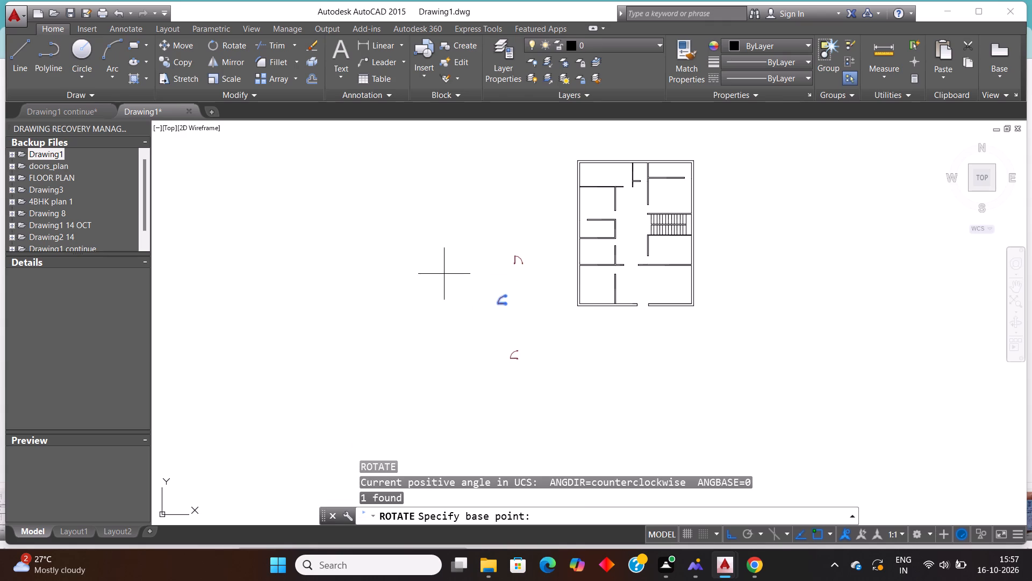
left_click(506, 308)
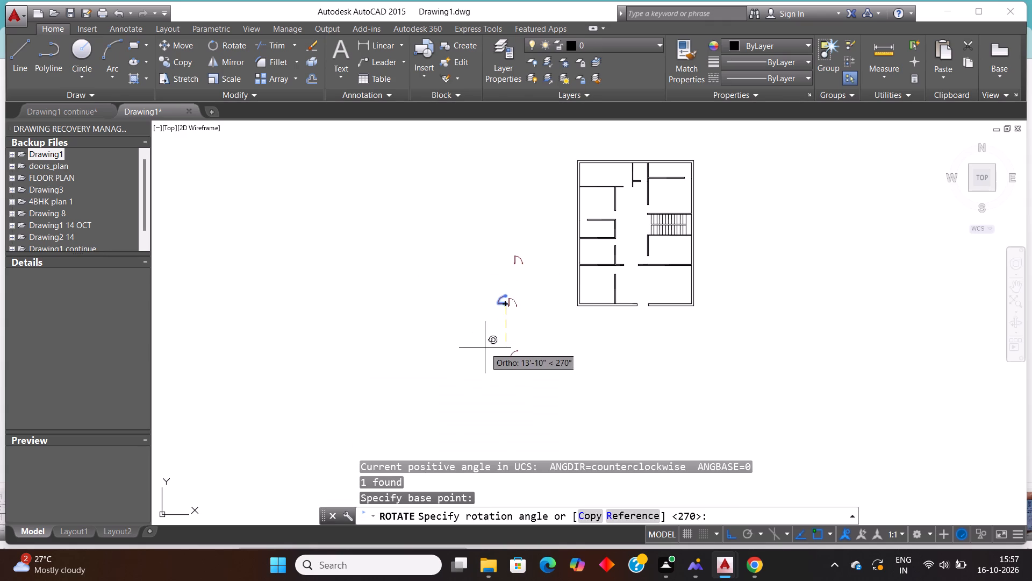
left_click(491, 254)
Mirror the lowest door across a vertical line at its edge, keeping the source, to form a double-leaf door.
left_click(535, 385)
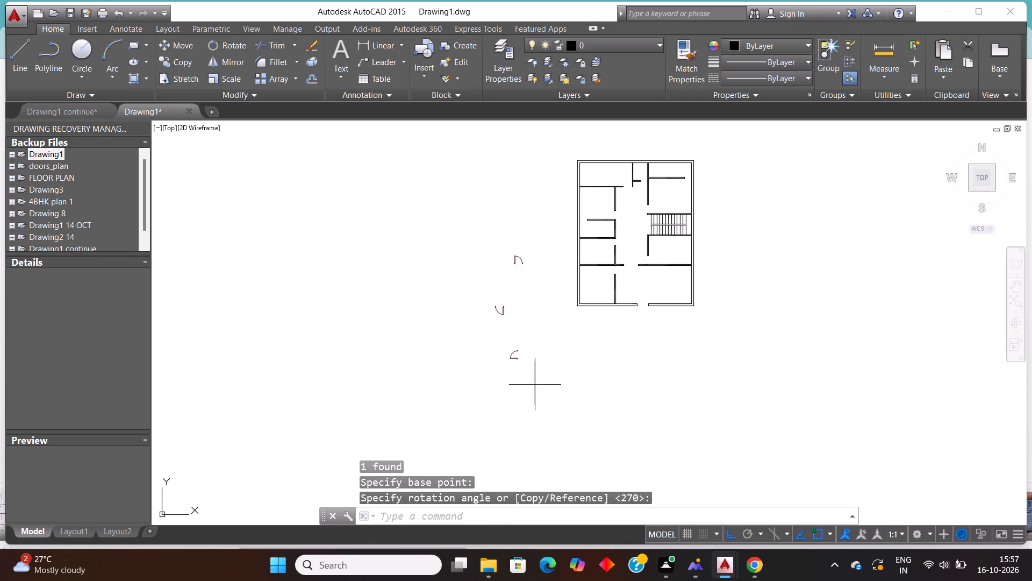
left_click(493, 344)
type("MI")
key("Return")
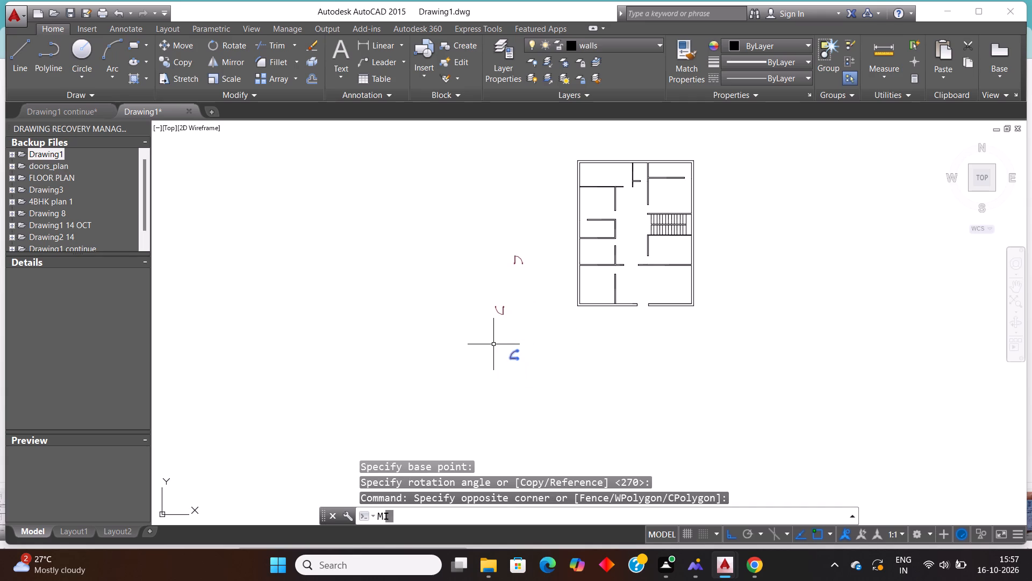
left_click(519, 362)
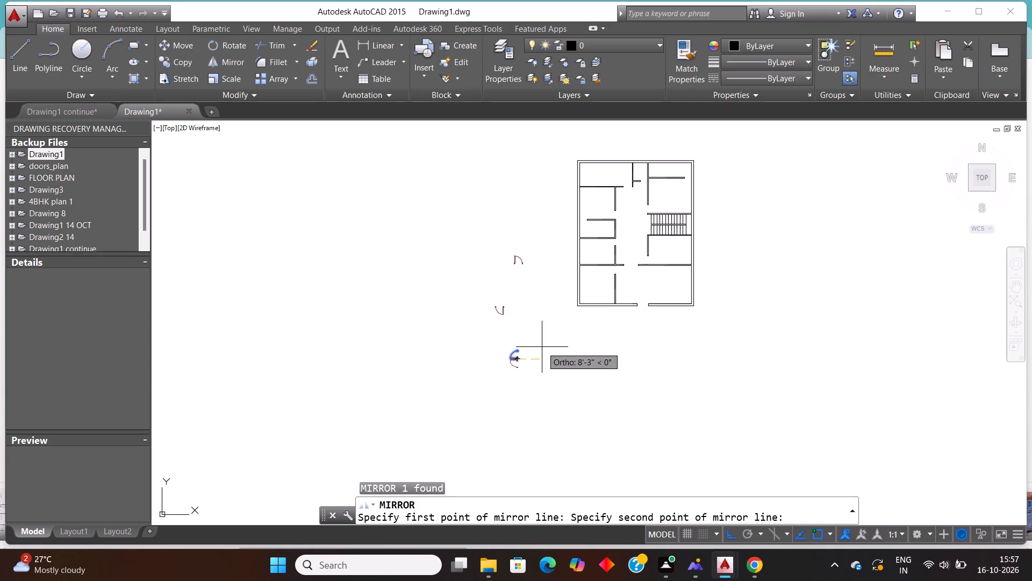
left_click(534, 312)
key("n")
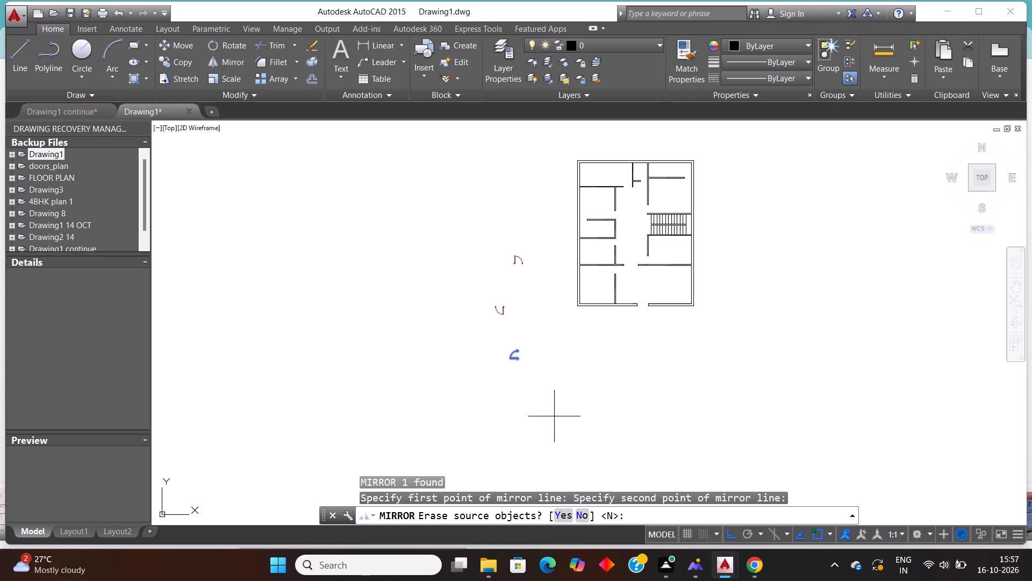
key("Return")
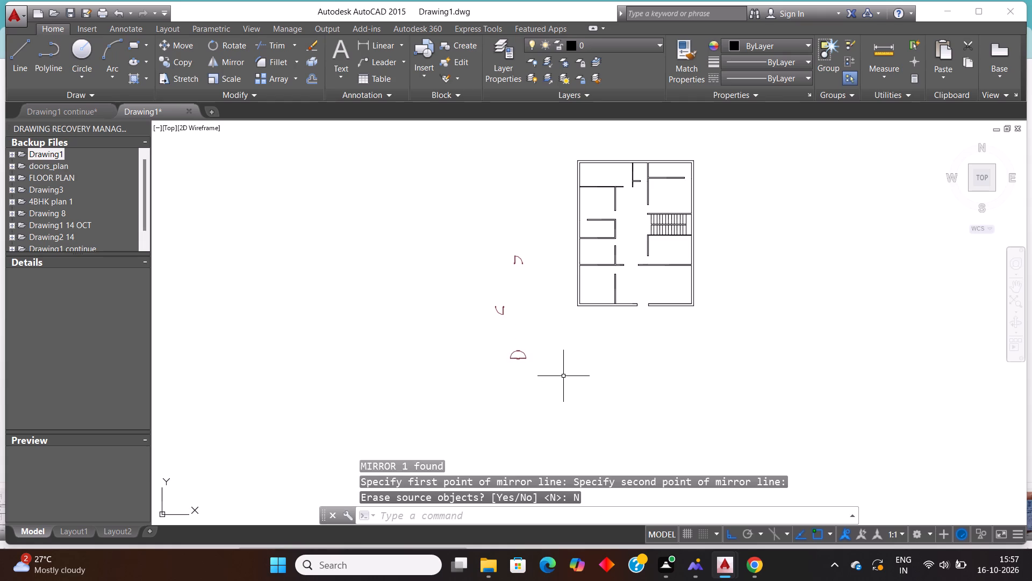
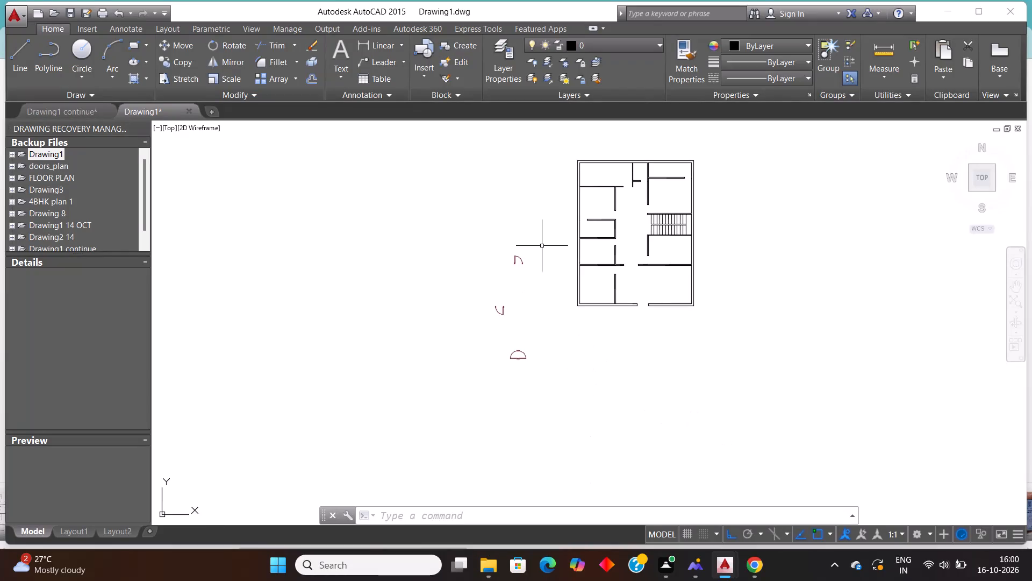
Mirror the uppermost loose door outside the plan across a vertical line at its leaf edge, keeping the source.
scroll(600, 295, "down", 2)
scroll(683, 229, "up", 2)
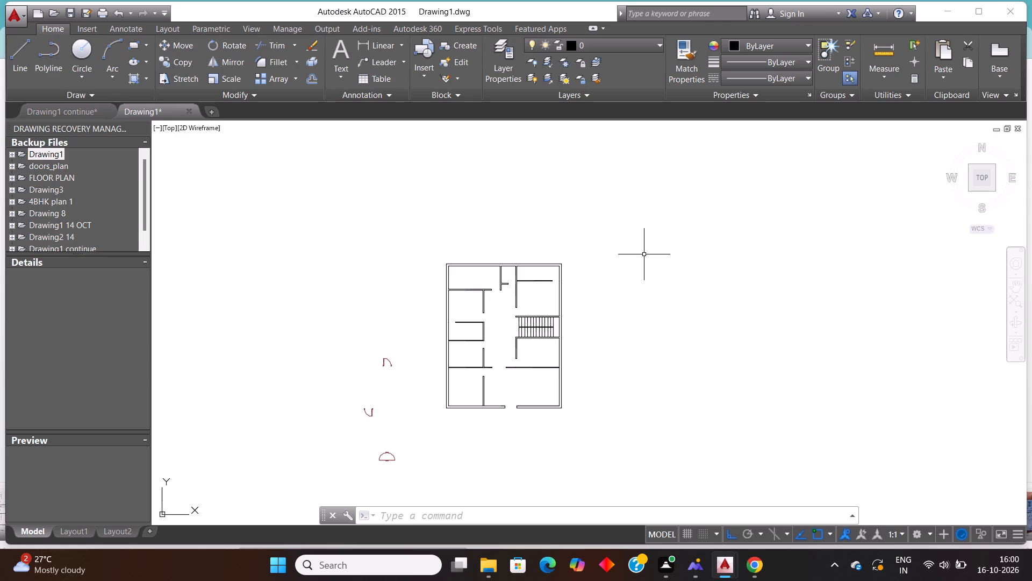
scroll(524, 339, "down", 3)
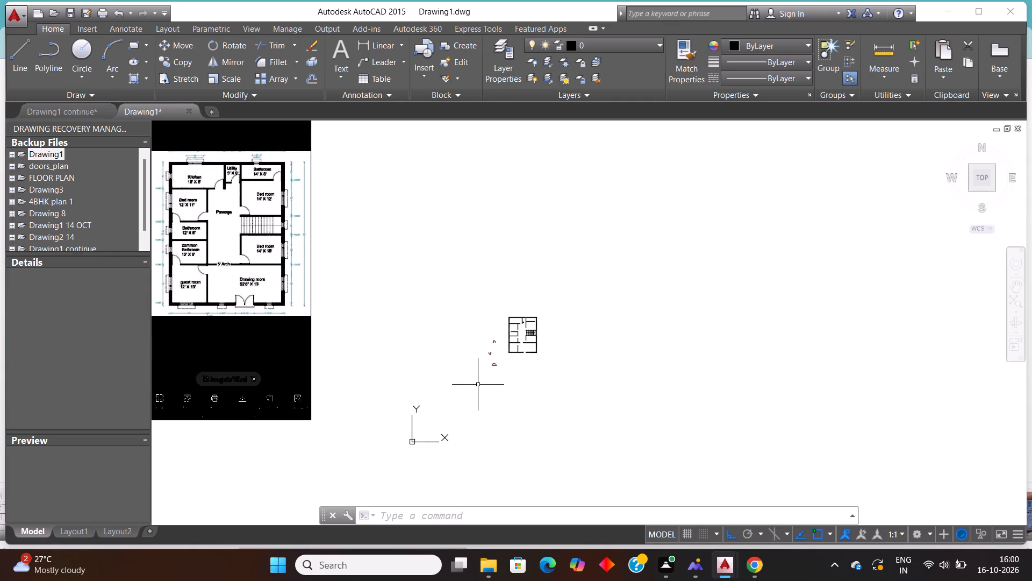
scroll(488, 358, "up", 4)
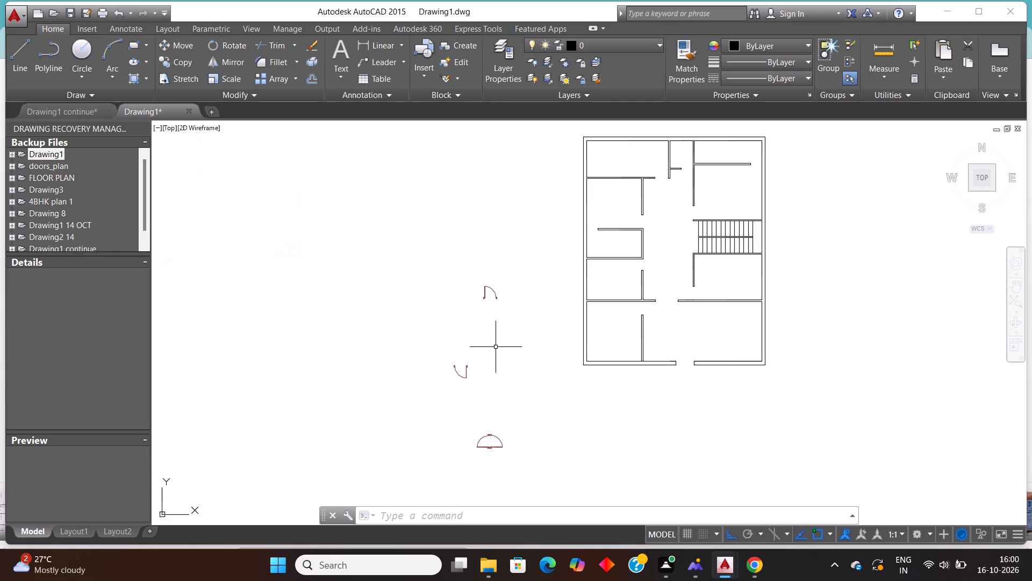
left_click_drag(512, 318, 501, 318)
left_click(475, 283)
type("MI")
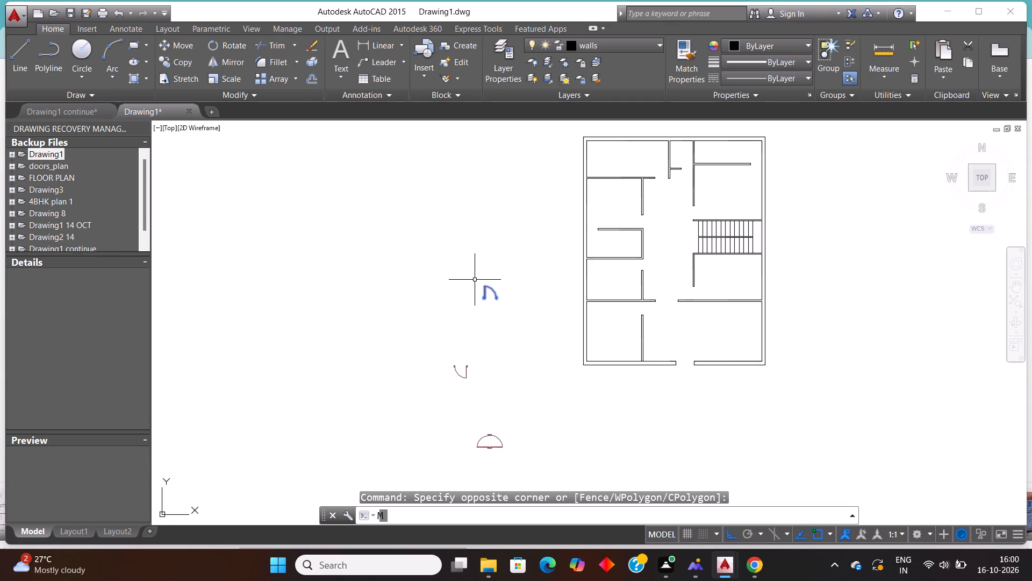
key("Return")
left_click(479, 295)
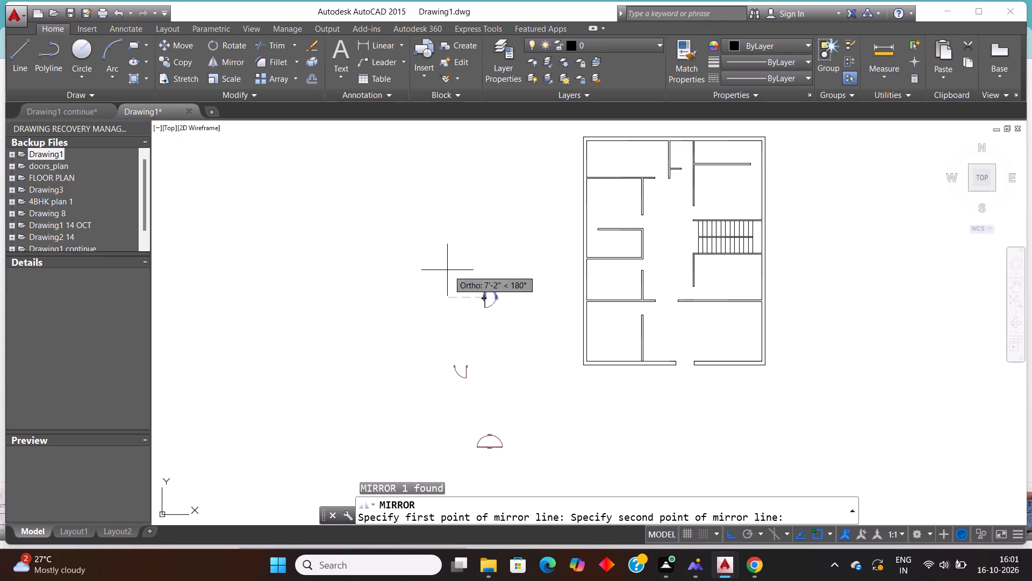
left_click(467, 231)
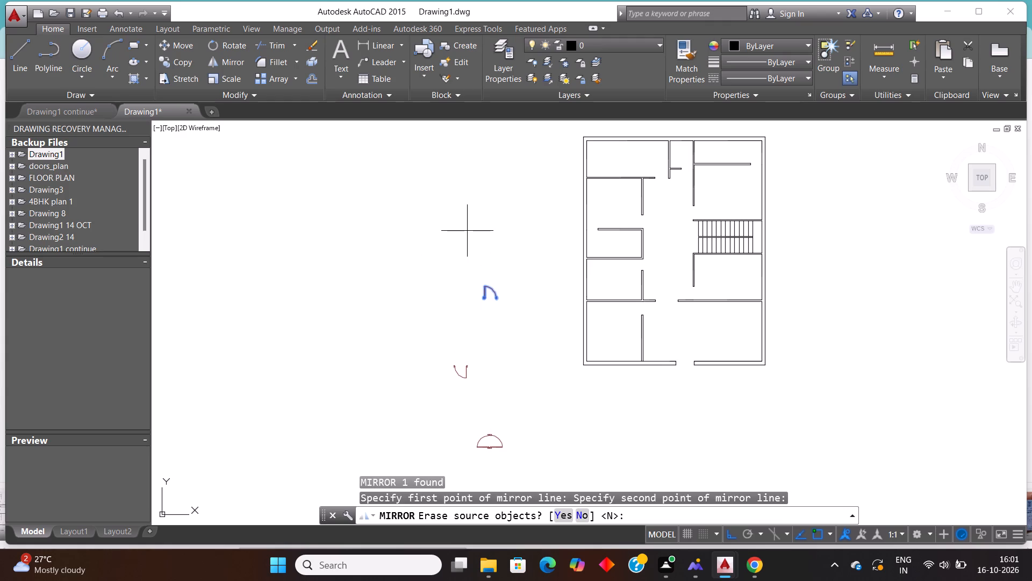
key("n")
key("Return")
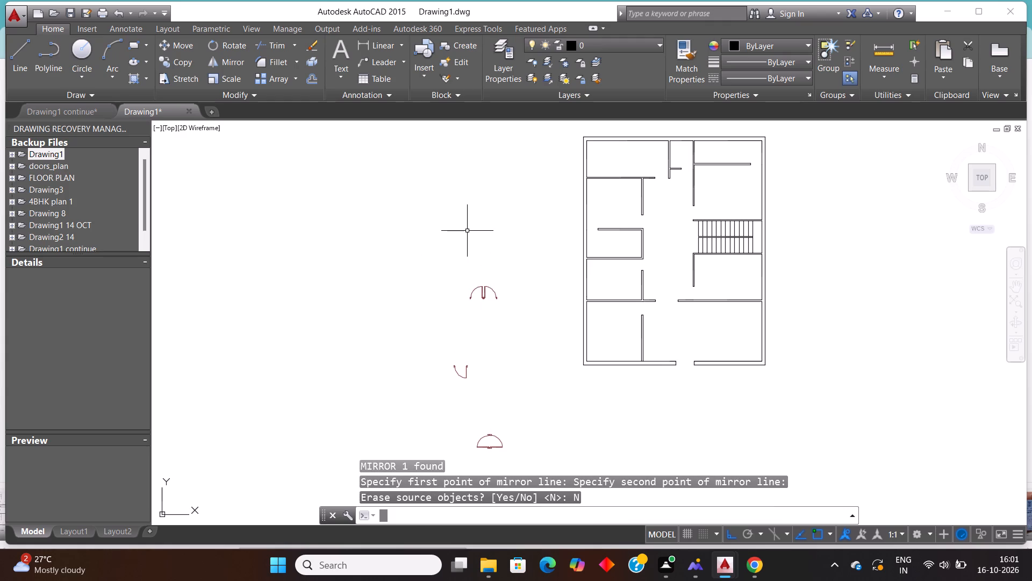
Copy the left leaf of the upper mirrored pair into the kitchen door opening, meeting the lower corner of the wall end.
scroll(491, 301, "up", 2)
left_click(443, 300)
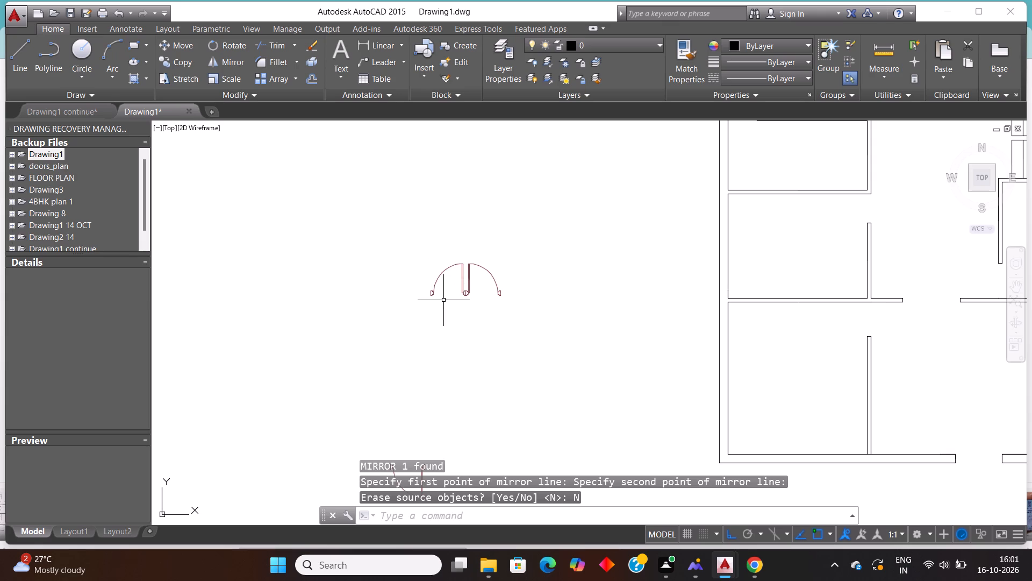
left_click(390, 253)
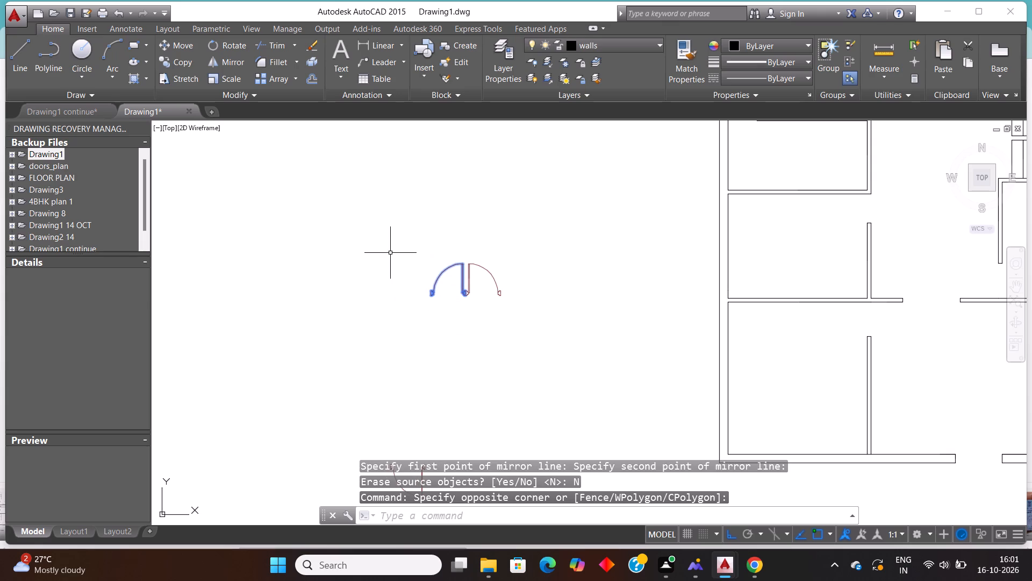
key("ctrl+c")
key("ctrl+v")
scroll(396, 360, "down", 2)
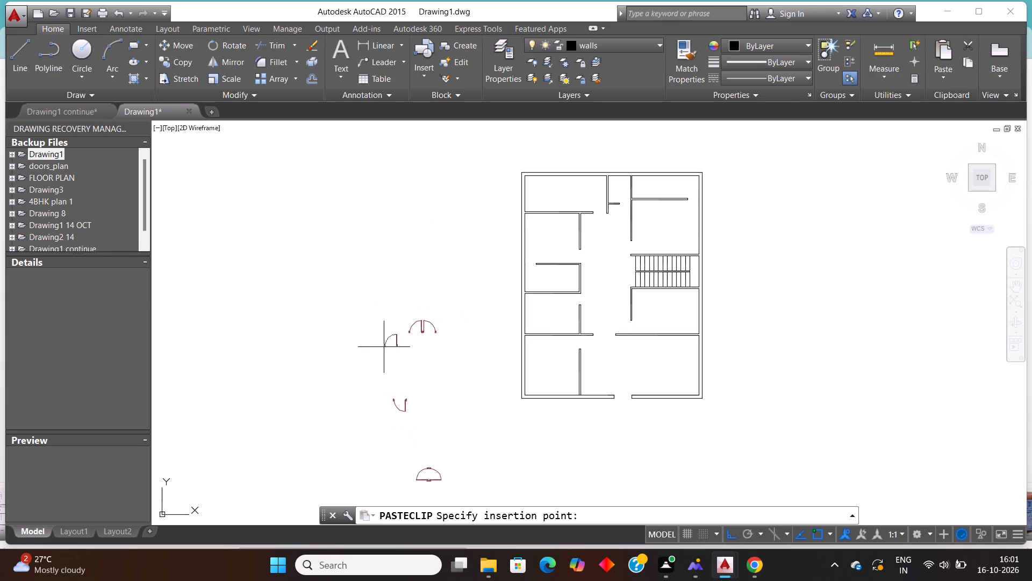
scroll(611, 183, "up", 4)
scroll(577, 241, "up", 1)
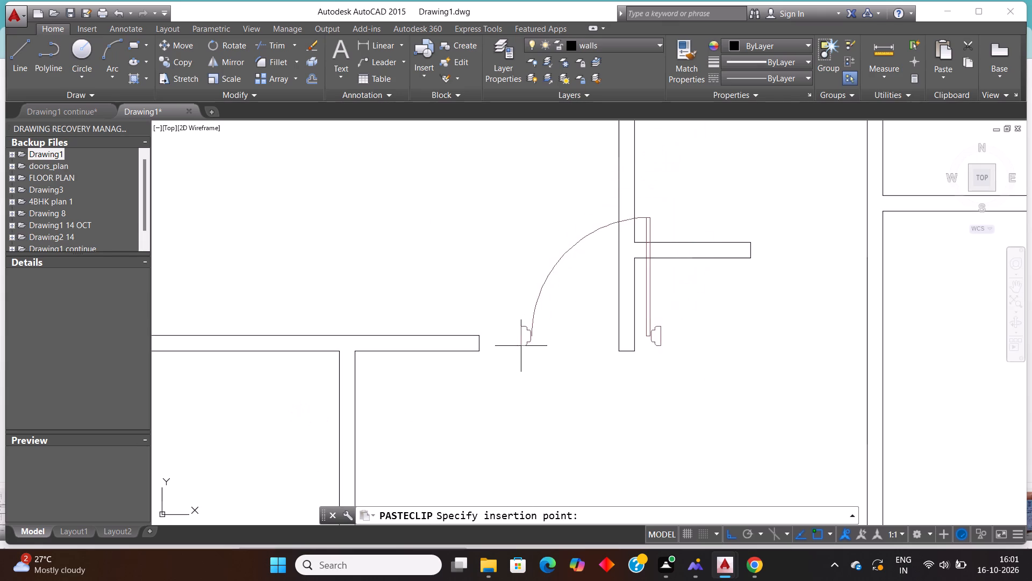
left_click(479, 351)
Copy the left leaf of the lowest double door into the guest room opening, just below the common bathroom wall.
scroll(494, 342, "down", 9)
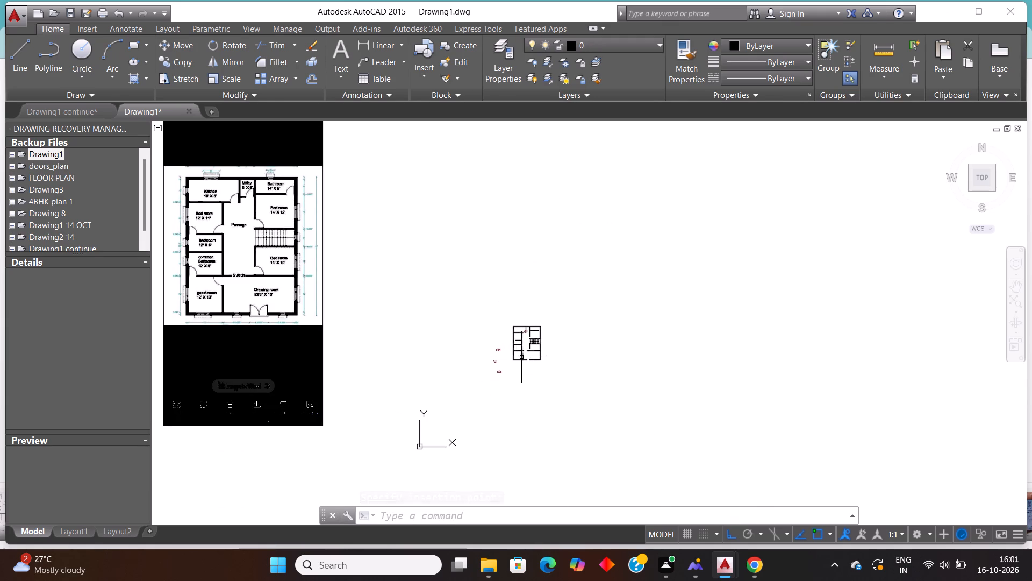
scroll(521, 357, "up", 4)
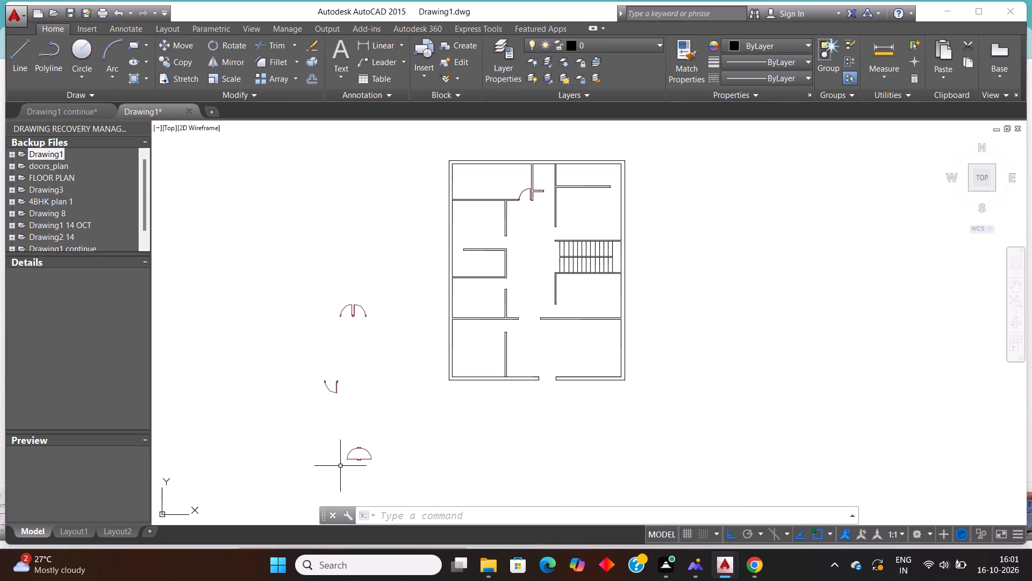
left_click(351, 463)
left_click(341, 447)
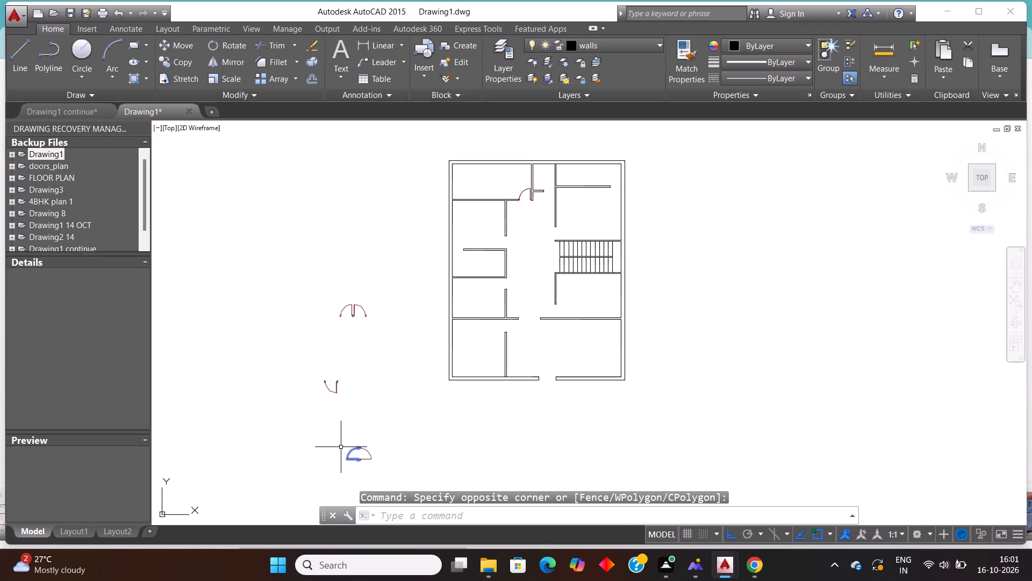
key("ctrl+c")
key("ctrl+v")
scroll(515, 313, "up", 1)
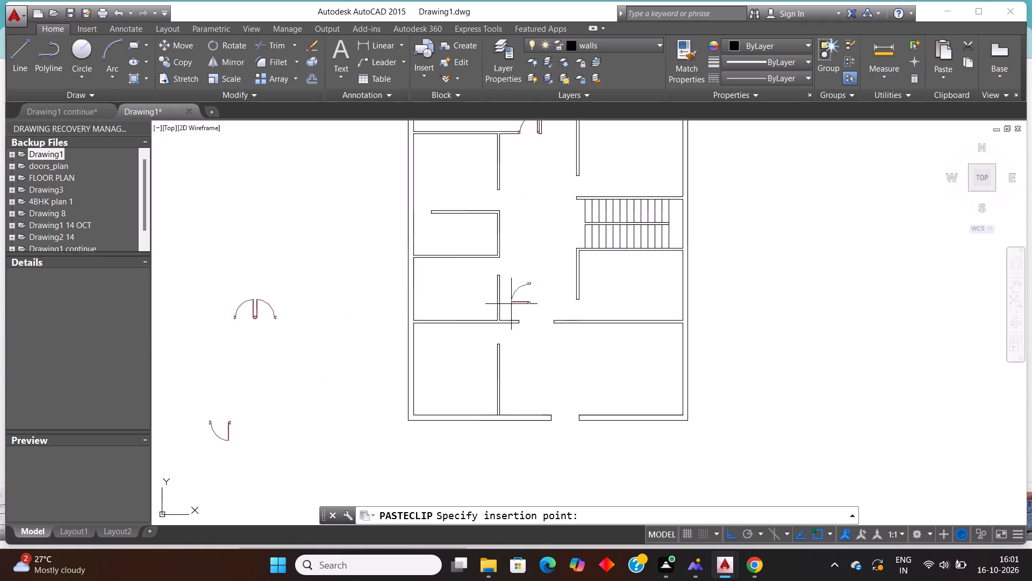
scroll(511, 303, "up", 2)
scroll(467, 354, "up", 1)
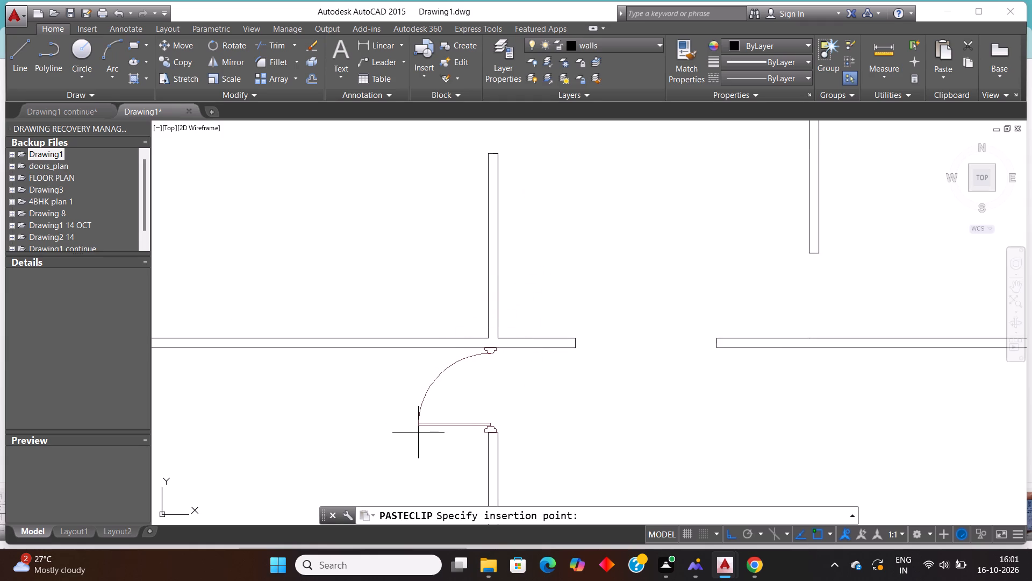
left_click(420, 433)
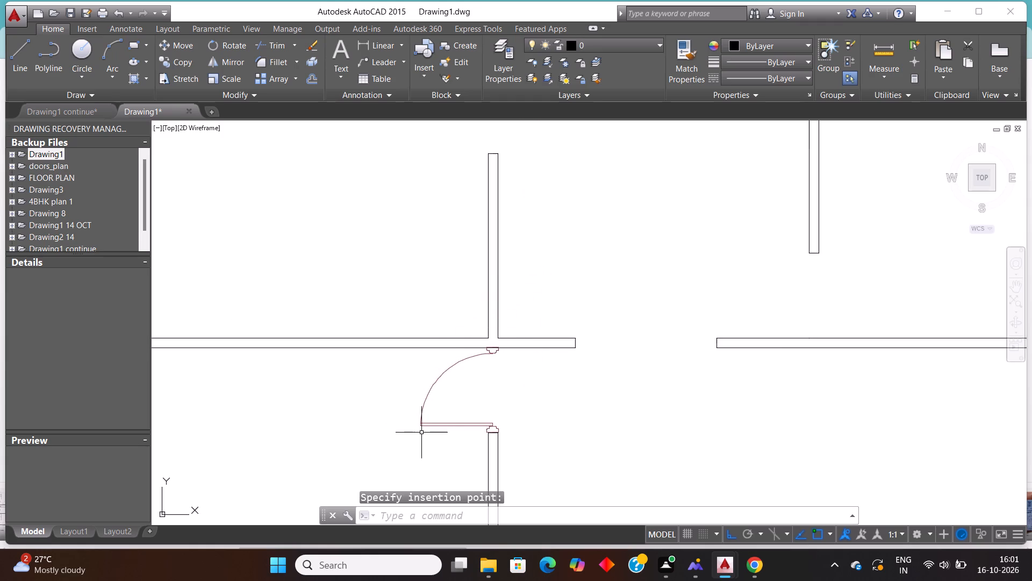
Move the guest room door so its lower jamb's right corner meets the right corner of the wall end.
scroll(477, 448, "up", 3)
scroll(575, 389, "up", 2)
left_click(554, 386)
left_click(467, 337)
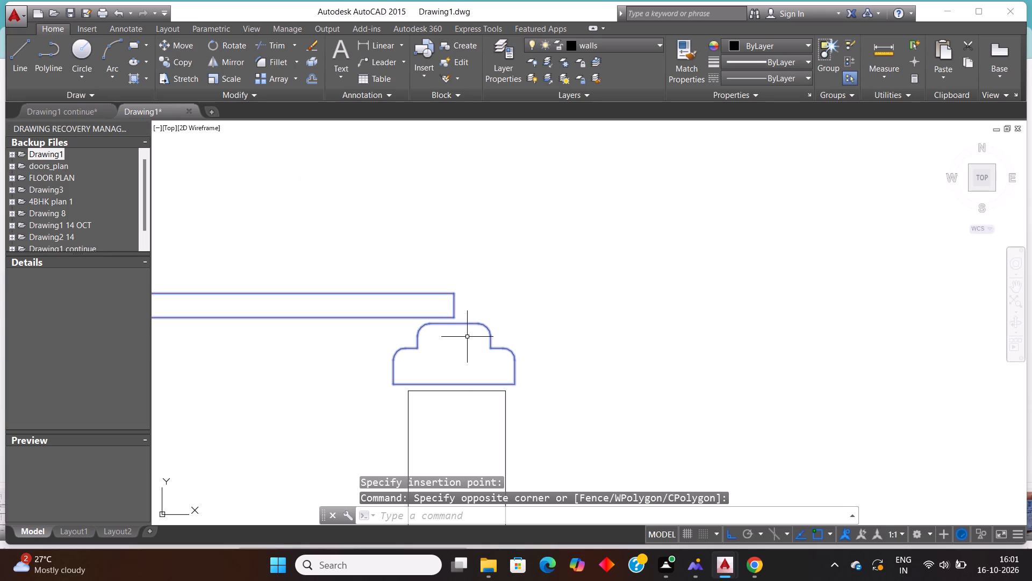
key("m")
key("Return")
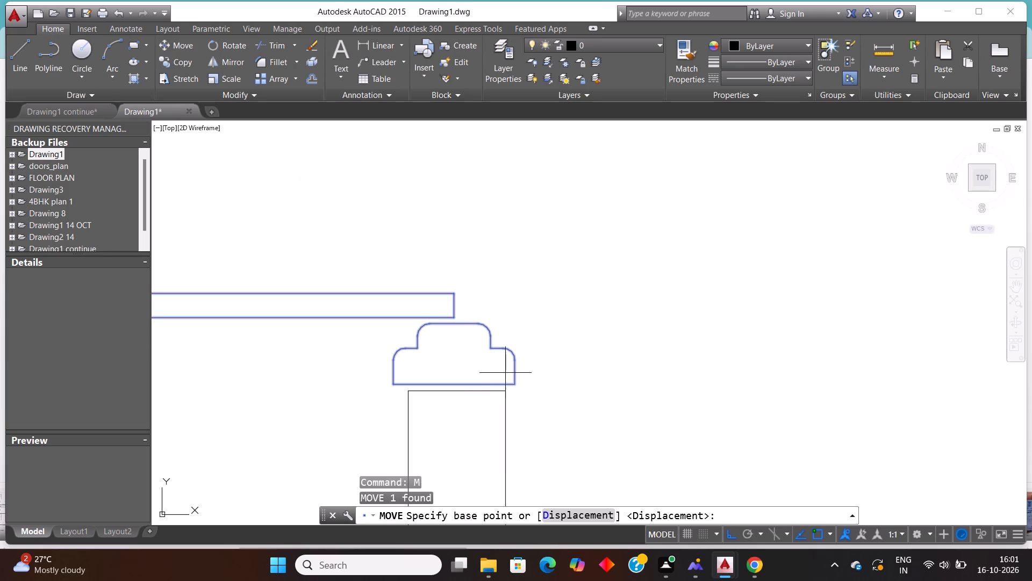
left_click(518, 385)
left_click(504, 389)
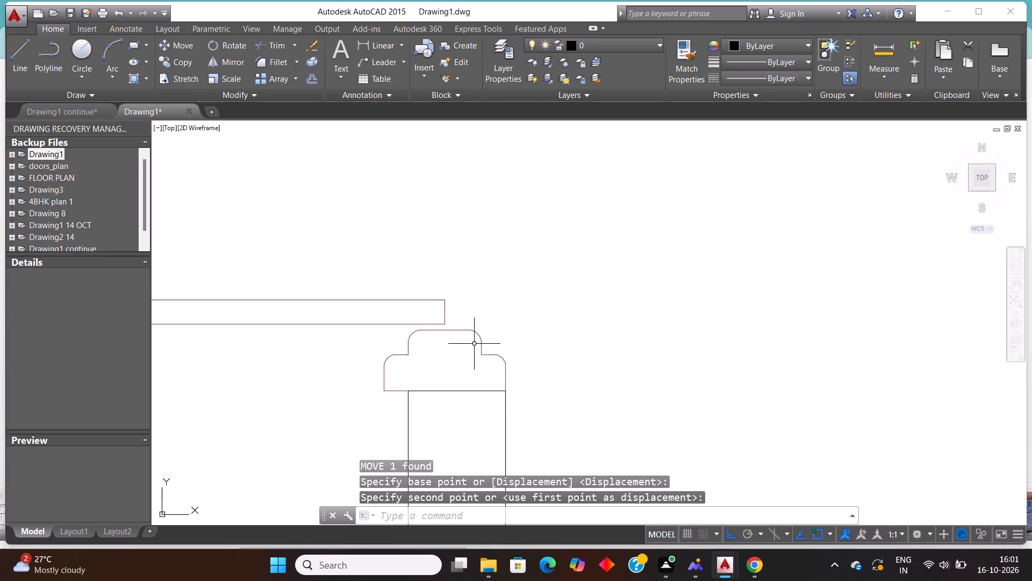
Copy the right leaf of the lowest double door into the opening of the bedroom below the stairs, against the wall end.
scroll(474, 344, "down", 2)
scroll(540, 329, "down", 3)
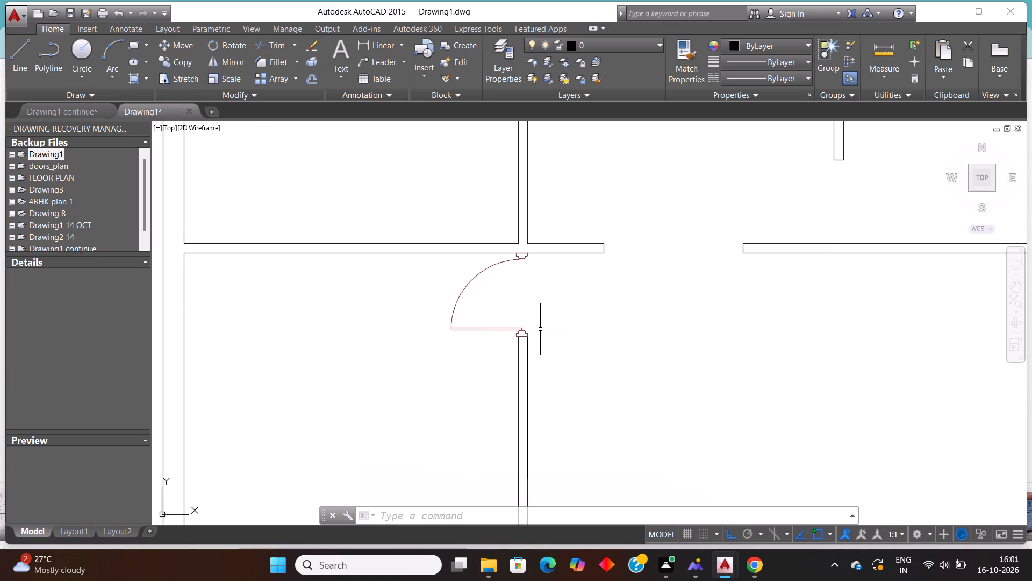
scroll(536, 331, "down", 8)
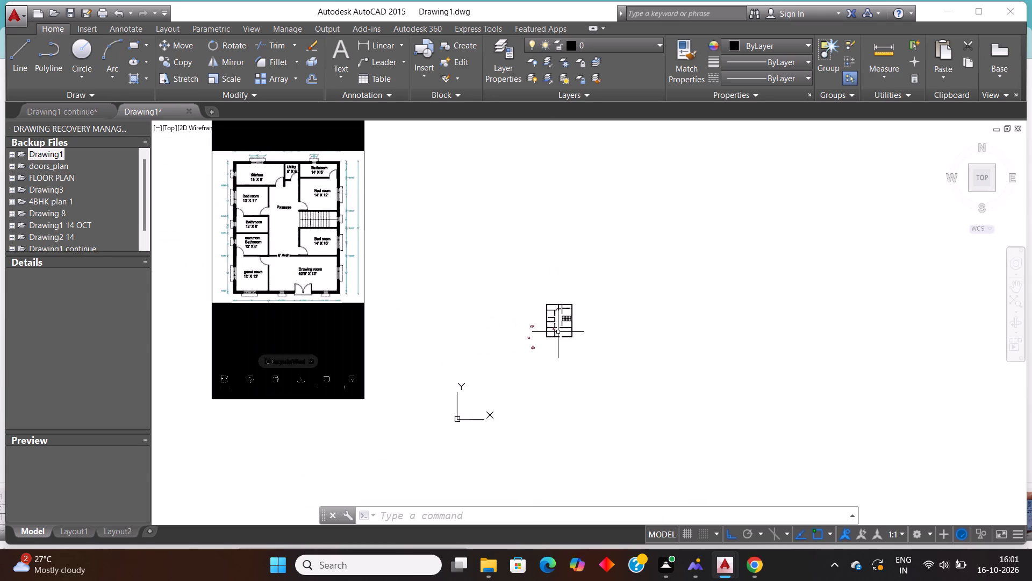
scroll(570, 329, "up", 5)
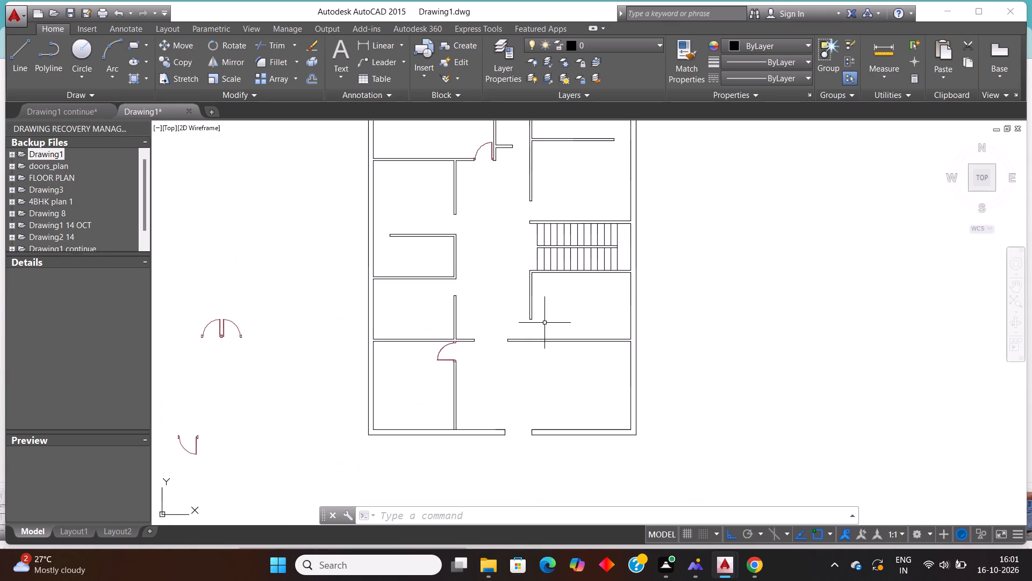
scroll(555, 332, "down", 1)
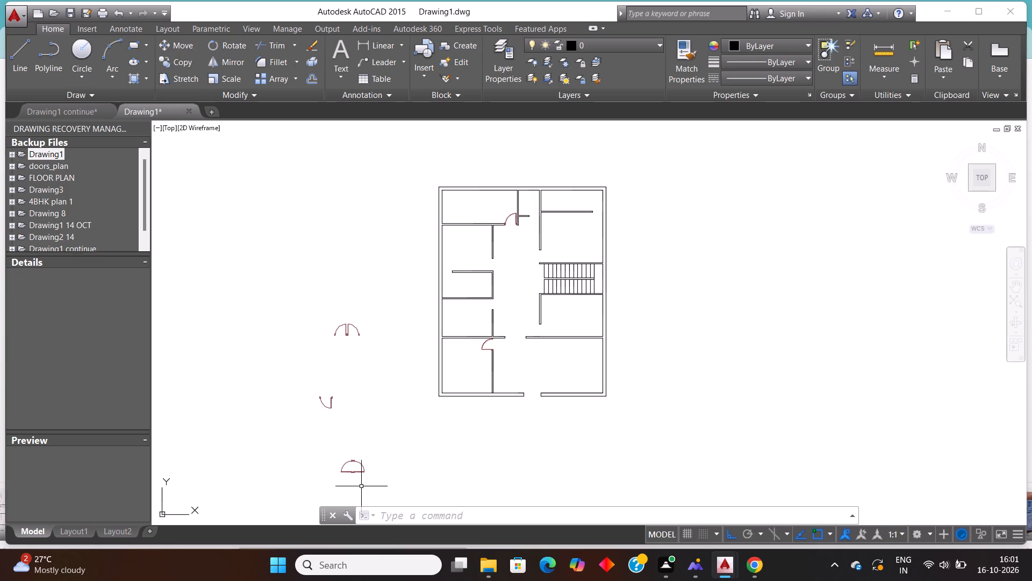
left_click(361, 486)
left_click(357, 452)
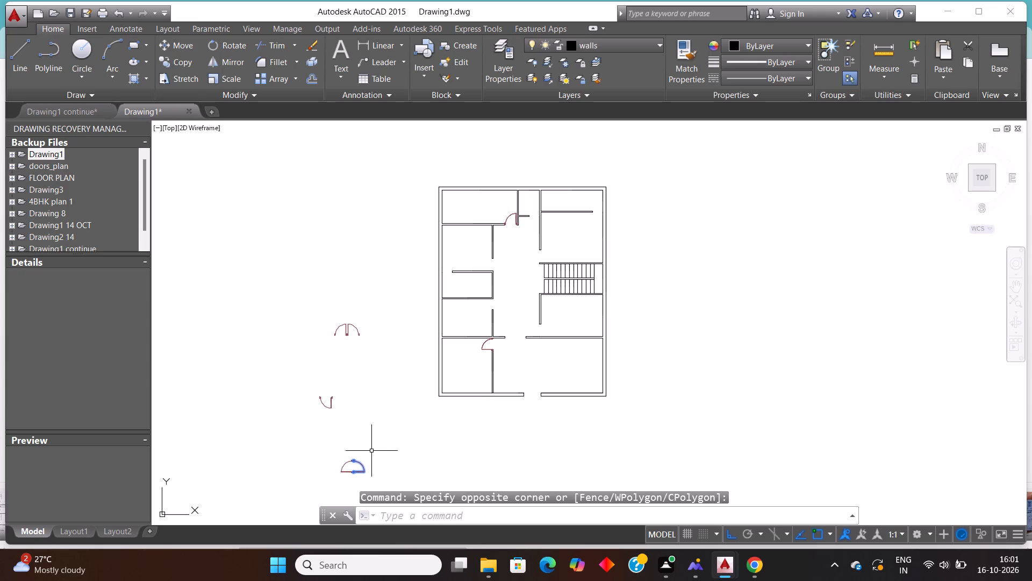
key("ctrl+c")
key("ctrl+v")
scroll(551, 303, "up", 2)
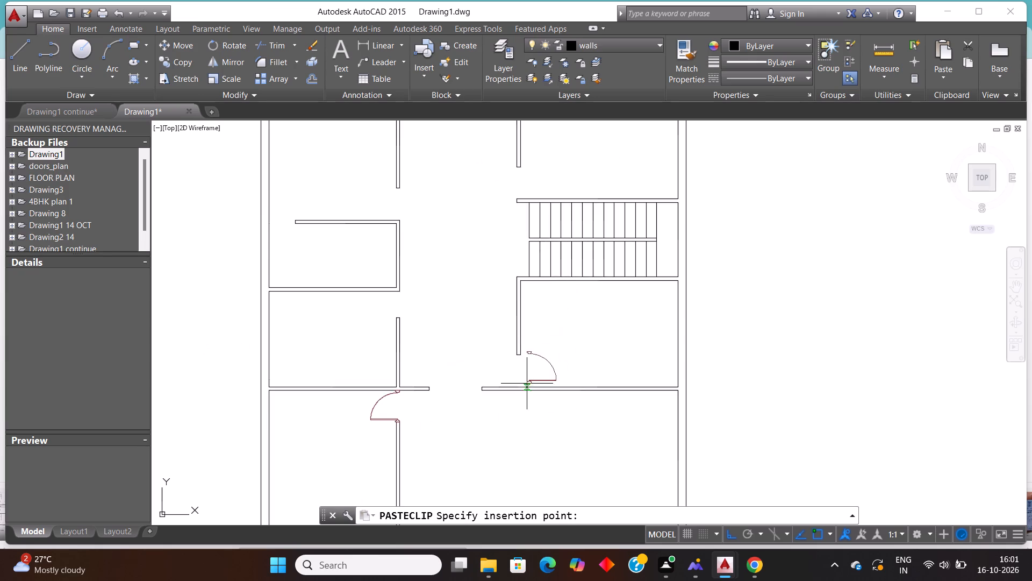
scroll(526, 385, "up", 2)
left_click(498, 394)
scroll(509, 304, "up", 3)
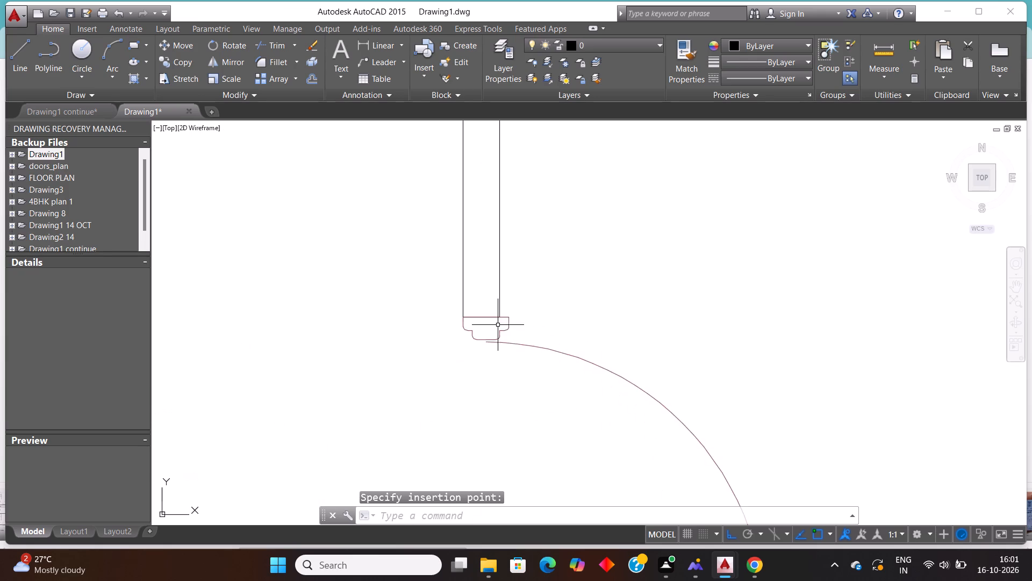
scroll(511, 345, "up", 2)
Copy the door of the bedroom below the stairs into the upper bedroom's opening, meeting the stair wall's upper left corner.
scroll(484, 335, "down", 9)
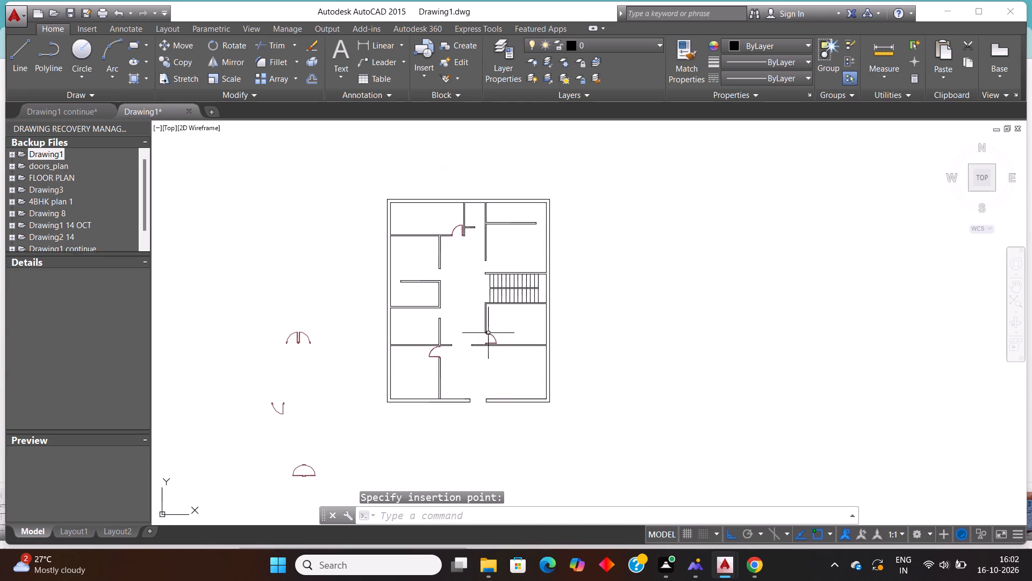
scroll(555, 345, "down", 2)
scroll(528, 321, "up", 2)
scroll(532, 323, "down", 4)
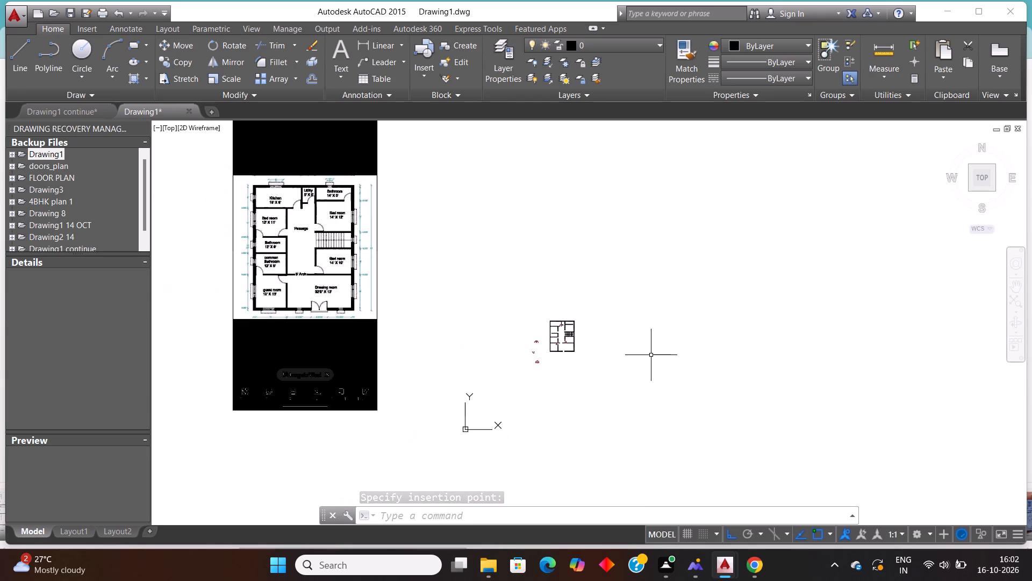
scroll(376, 279, "up", 2)
scroll(462, 309, "down", 2)
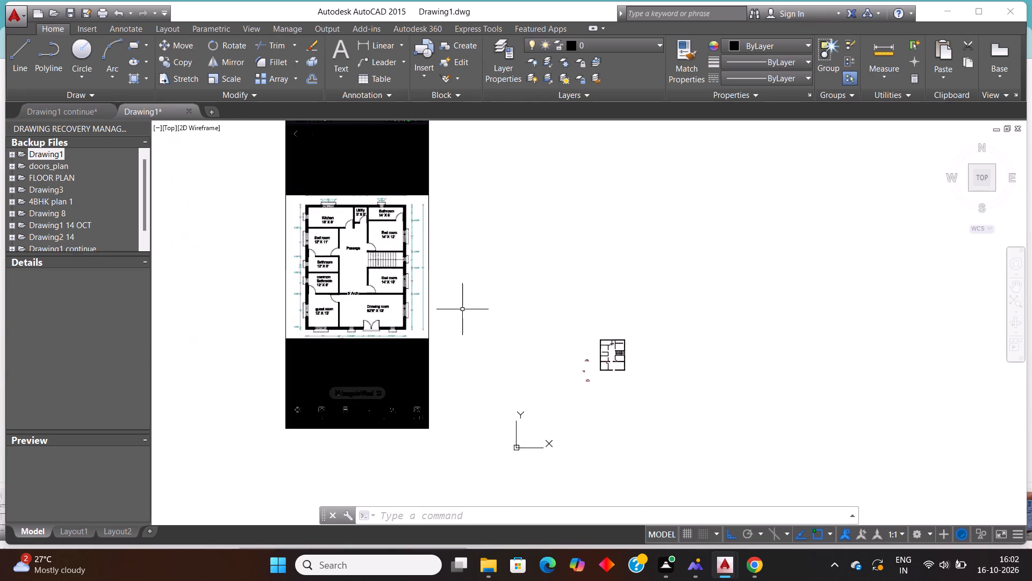
scroll(612, 353, "up", 3)
scroll(650, 376, "up", 2)
left_click(589, 405)
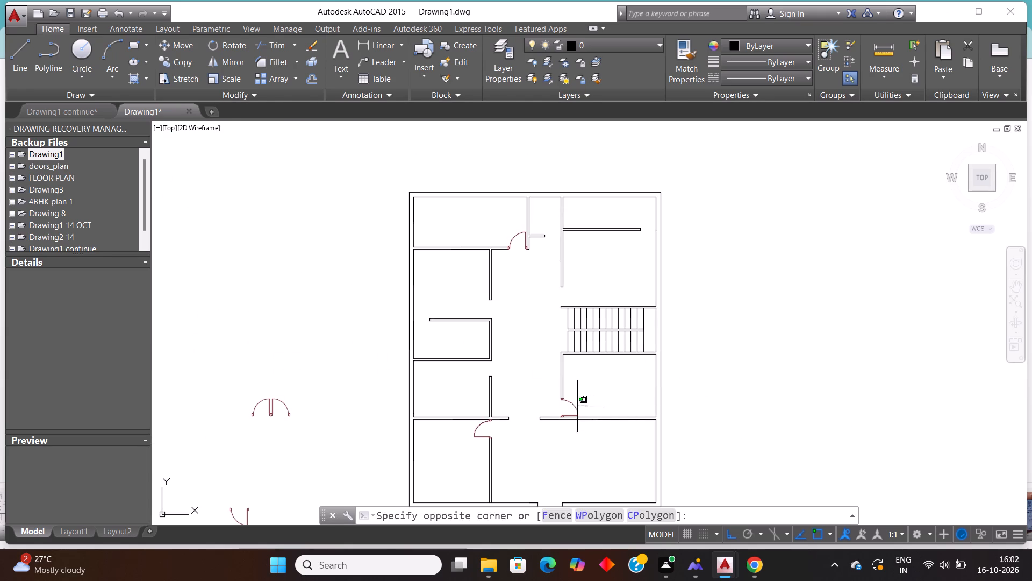
left_click(570, 408)
key("ctrl+c")
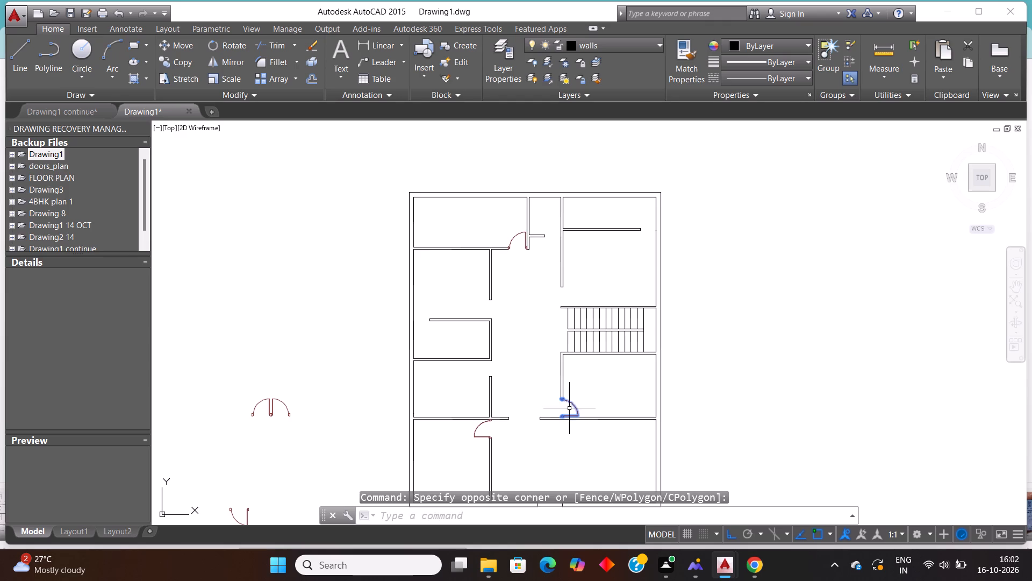
key("ctrl+v")
scroll(556, 286, "up", 4)
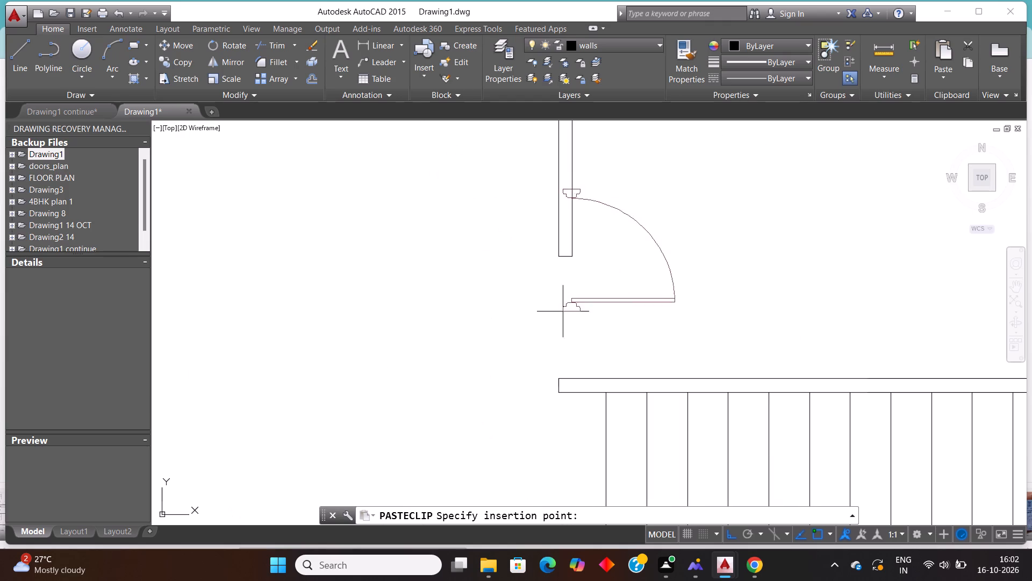
left_click(557, 378)
scroll(593, 358, "down", 4)
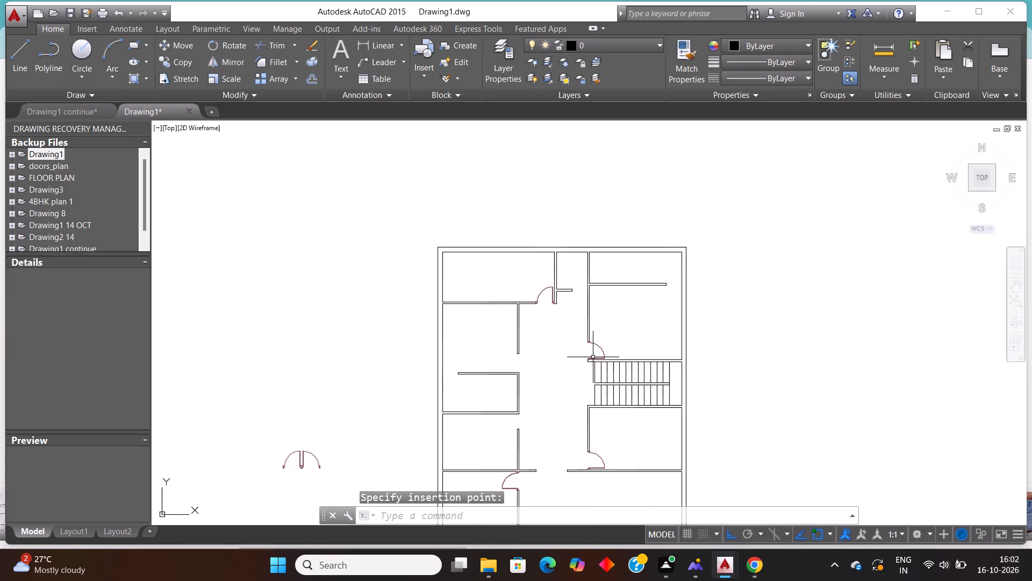
scroll(593, 357, "down", 5)
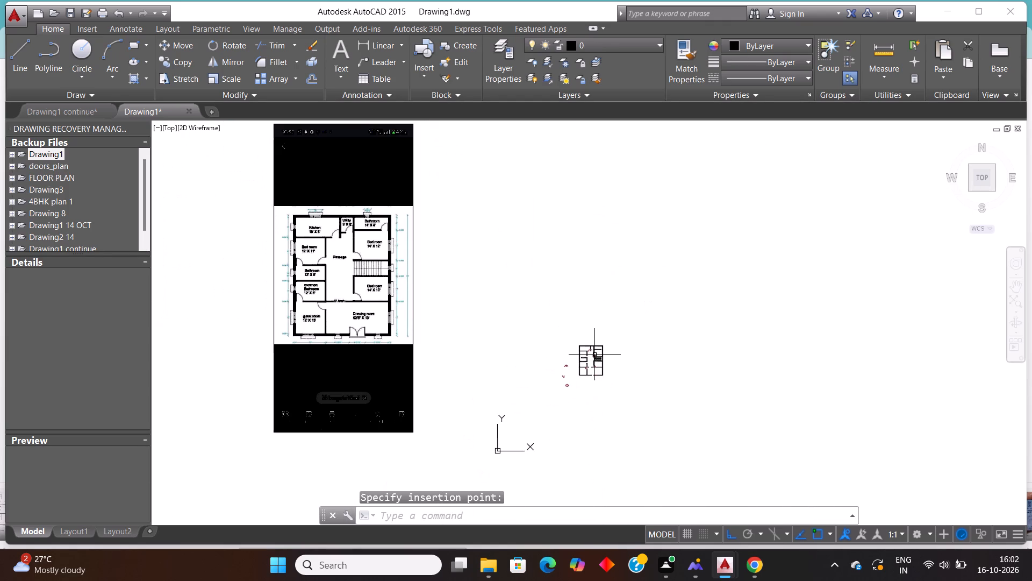
Compare the doors placed so far in the plan with the reference floor plan image.
scroll(584, 375, "up", 2)
scroll(584, 375, "down", 2)
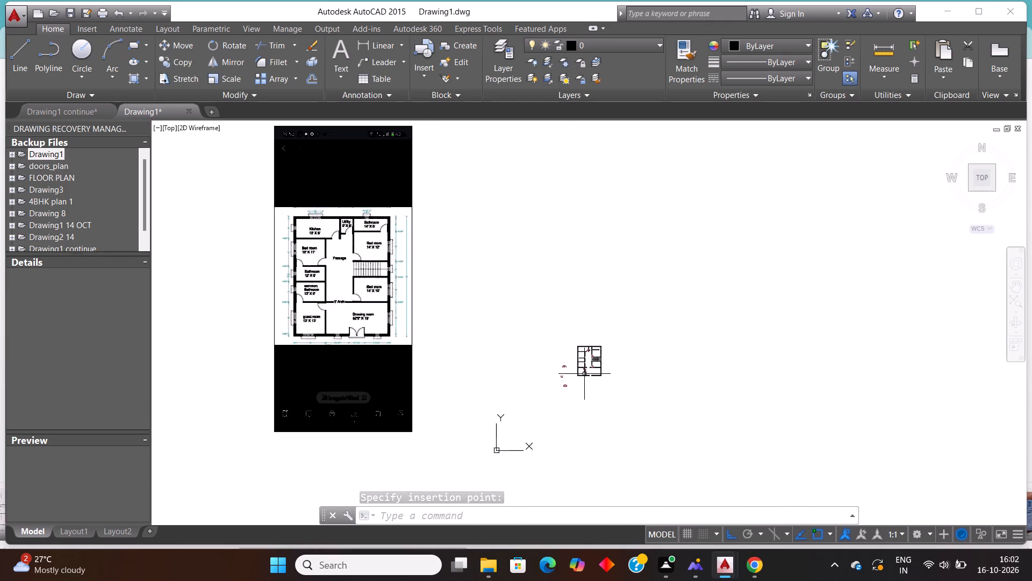
scroll(584, 374, "up", 3)
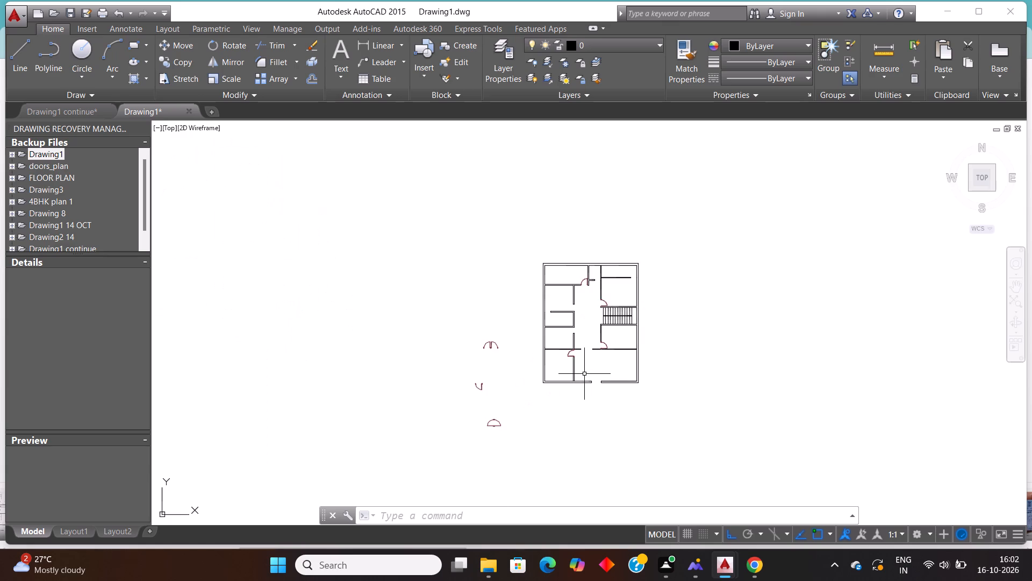
scroll(584, 374, "up", 1)
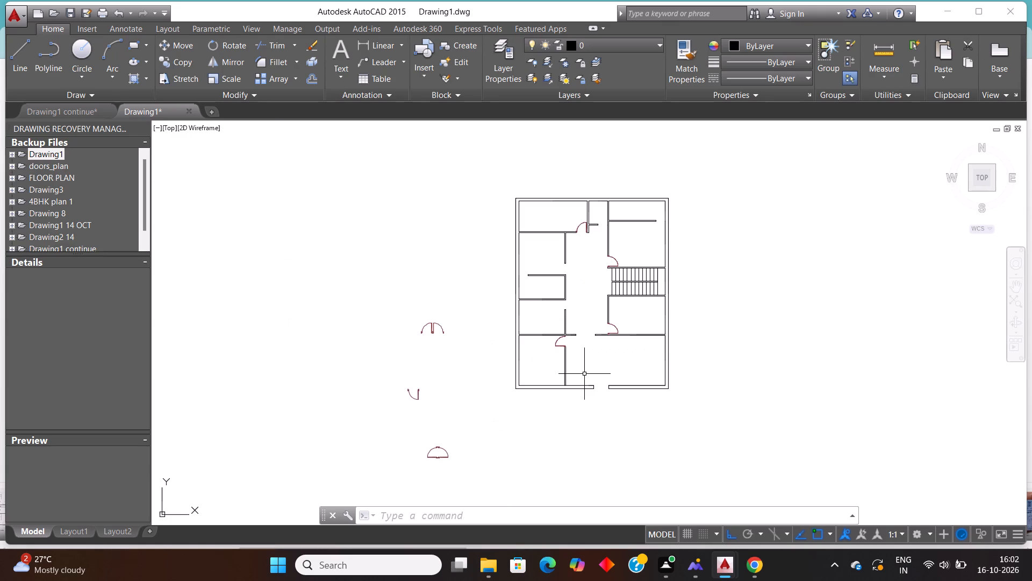
scroll(584, 374, "down", 3)
scroll(584, 374, "up", 1)
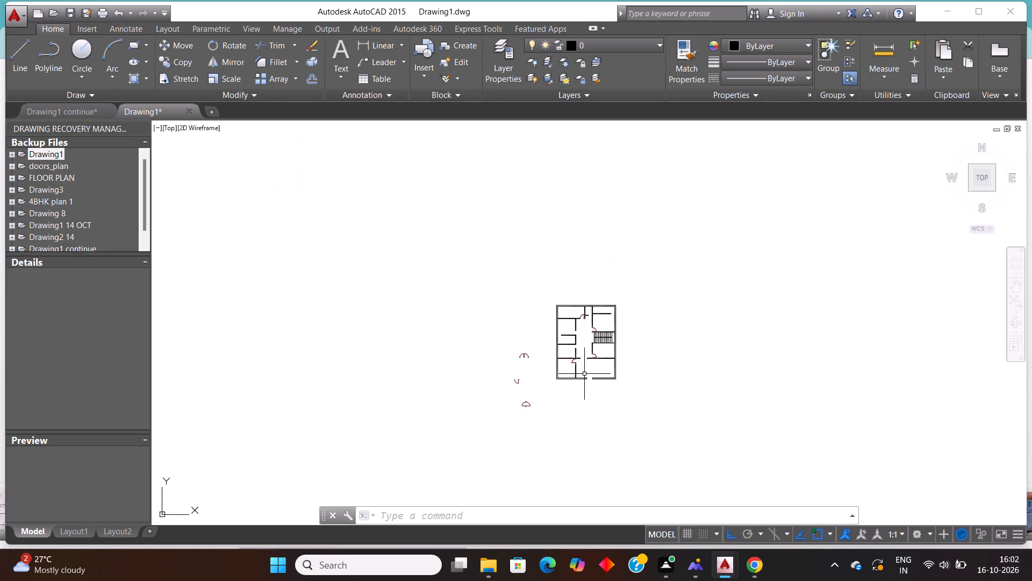
Copy the blue WC door D1 from the Drawing1 continue drawing into the opening of the small room beside the kitchen.
left_click(58, 113)
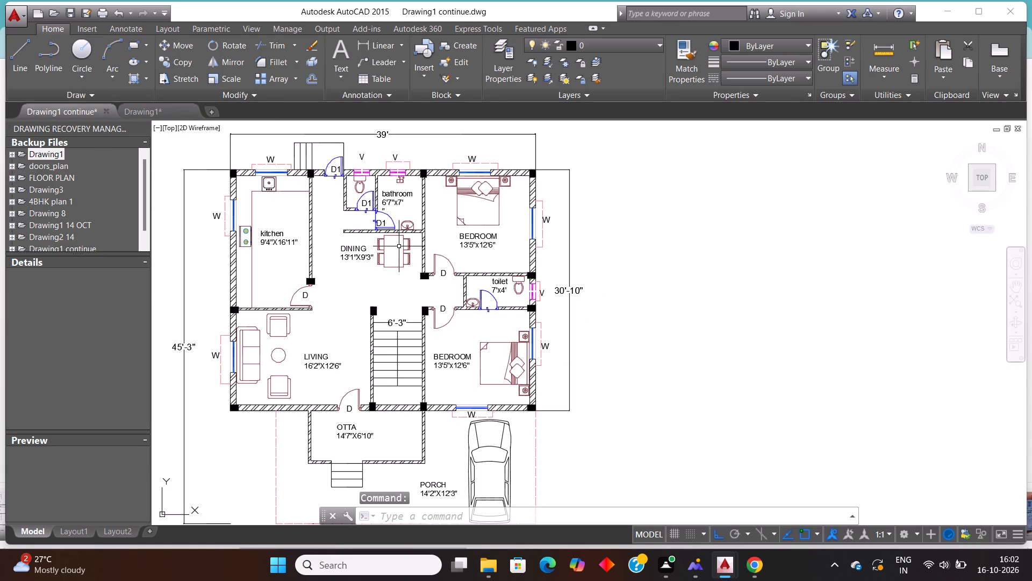
scroll(400, 247, "down", 2)
scroll(387, 235, "up", 5)
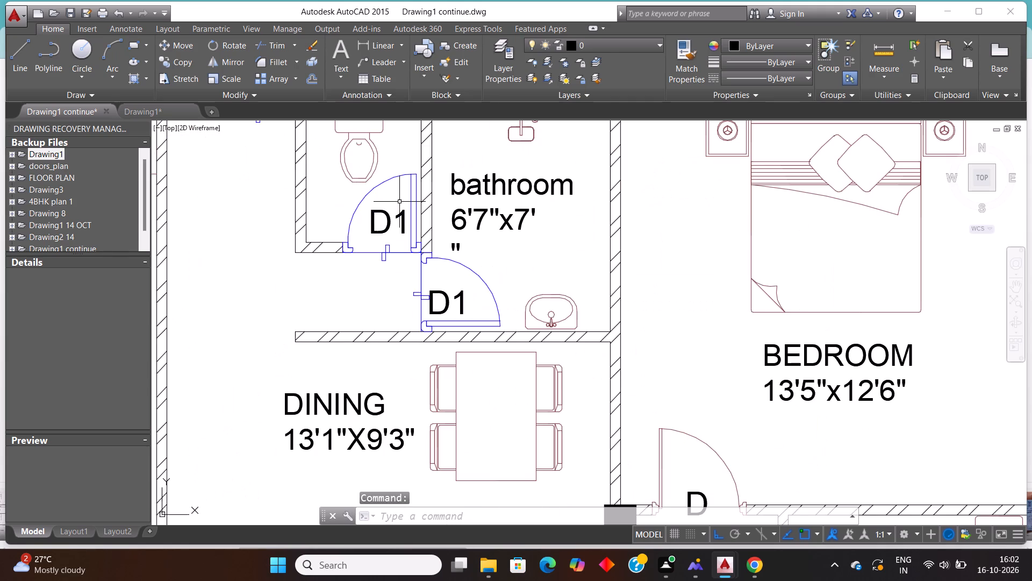
left_click(402, 200)
left_click(390, 162)
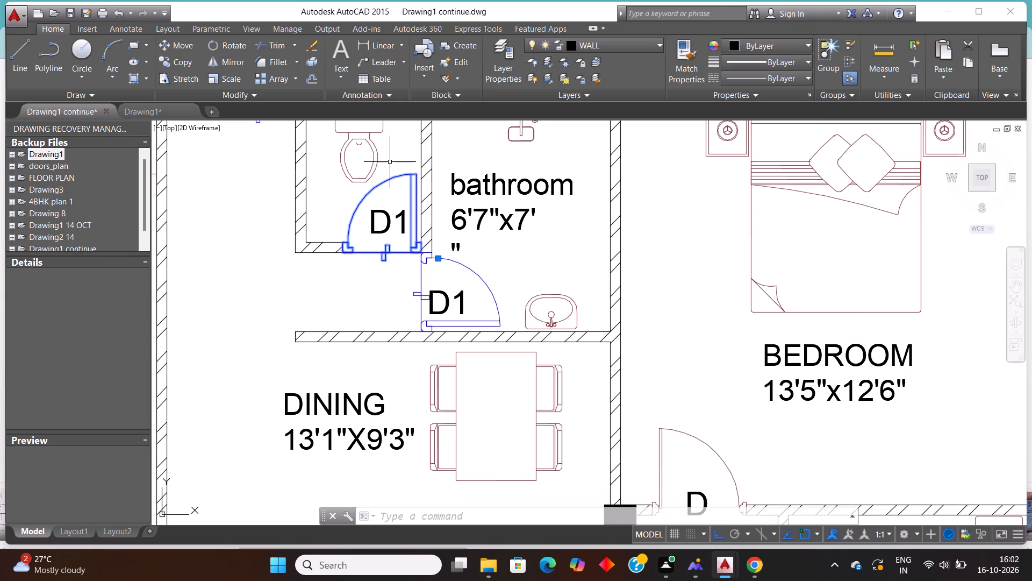
key("ctrl+c")
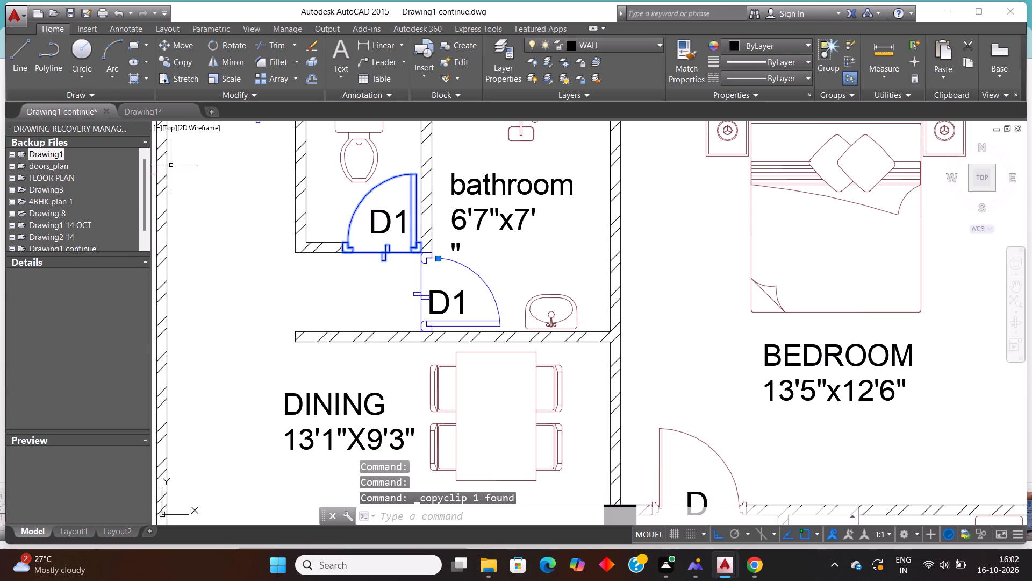
left_click(138, 109)
key("ctrl+v")
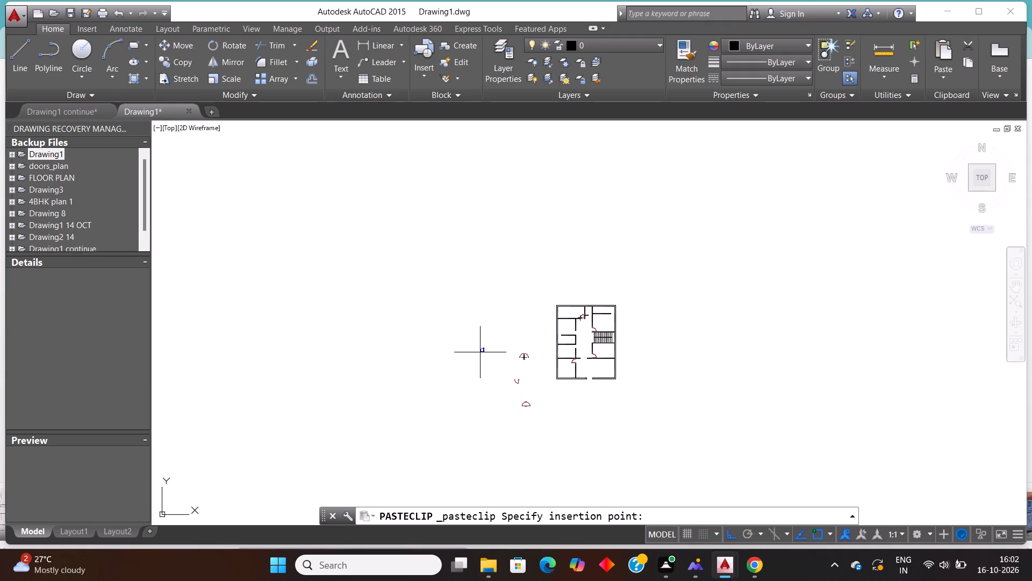
scroll(606, 332, "up", 4)
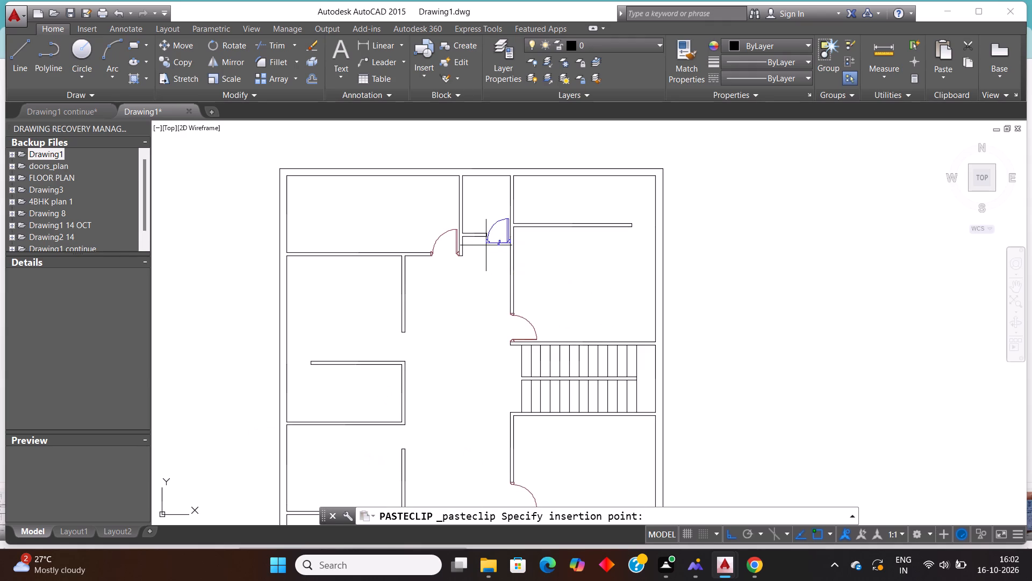
scroll(488, 239, "up", 3)
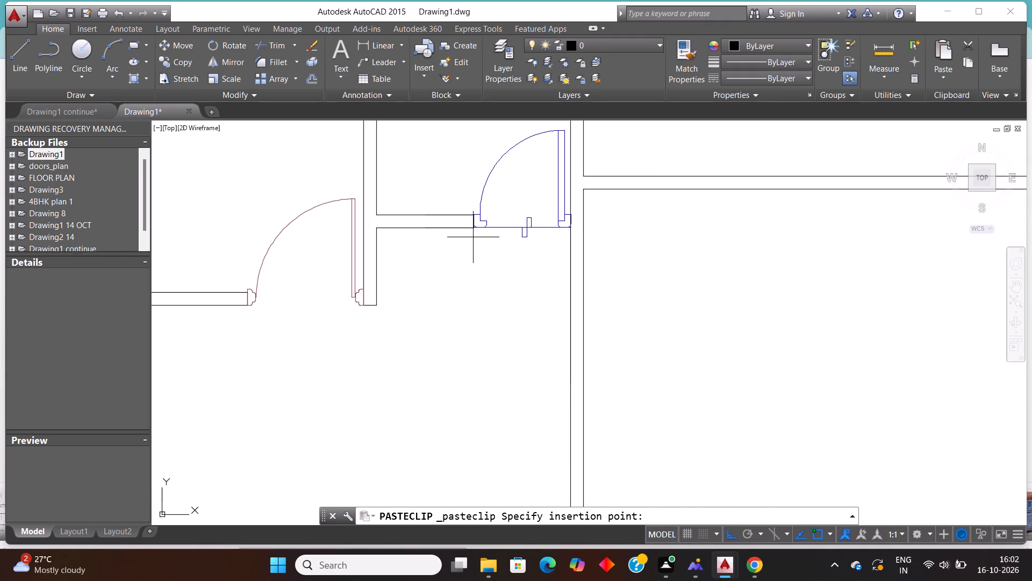
left_click(473, 236)
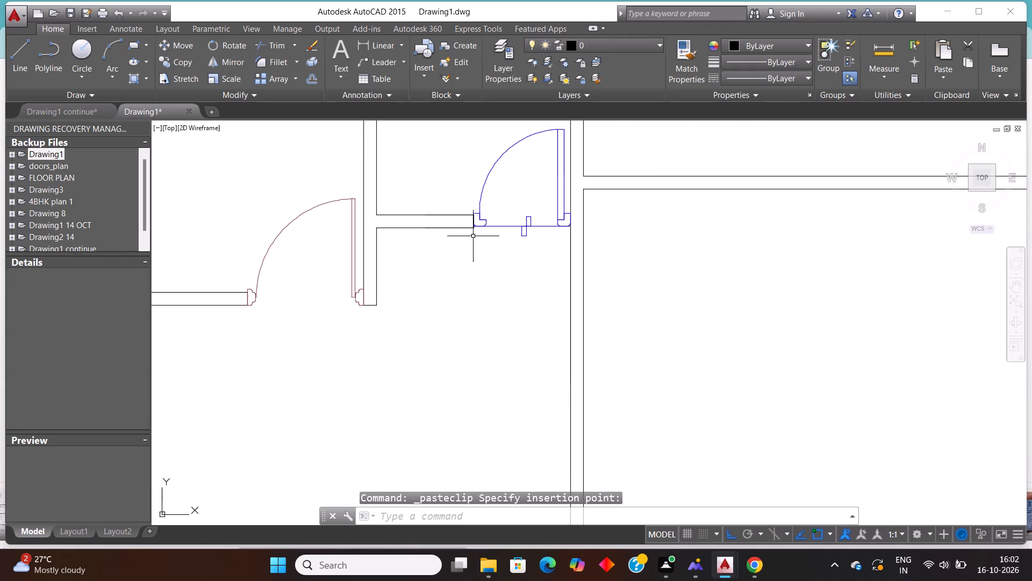
Move the blue door so its left jamb's lower left corner meets the lower corner of the wall end.
scroll(470, 211, "up", 6)
left_click(567, 389)
left_click(499, 324)
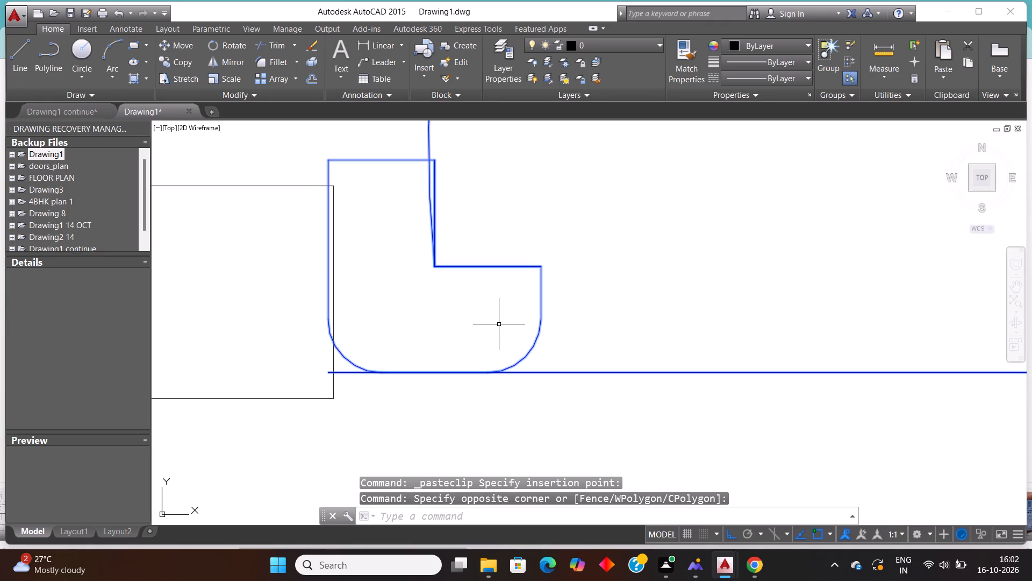
key("m")
key("Return")
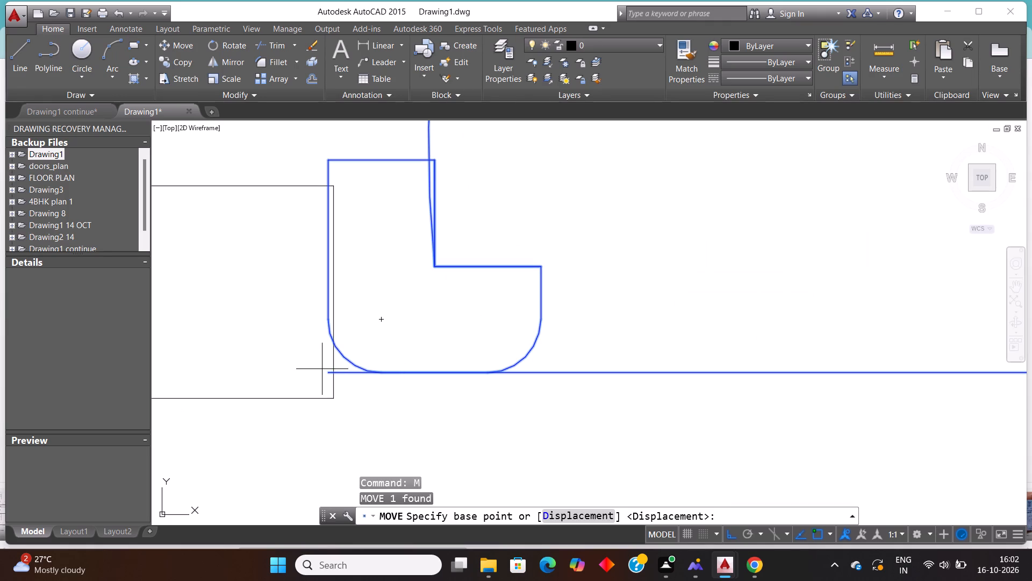
left_click(325, 370)
left_click(336, 399)
Paste a second copy of the blue door in the empty space to the right of the floor plan.
scroll(405, 336, "down", 4)
scroll(501, 281, "down", 9)
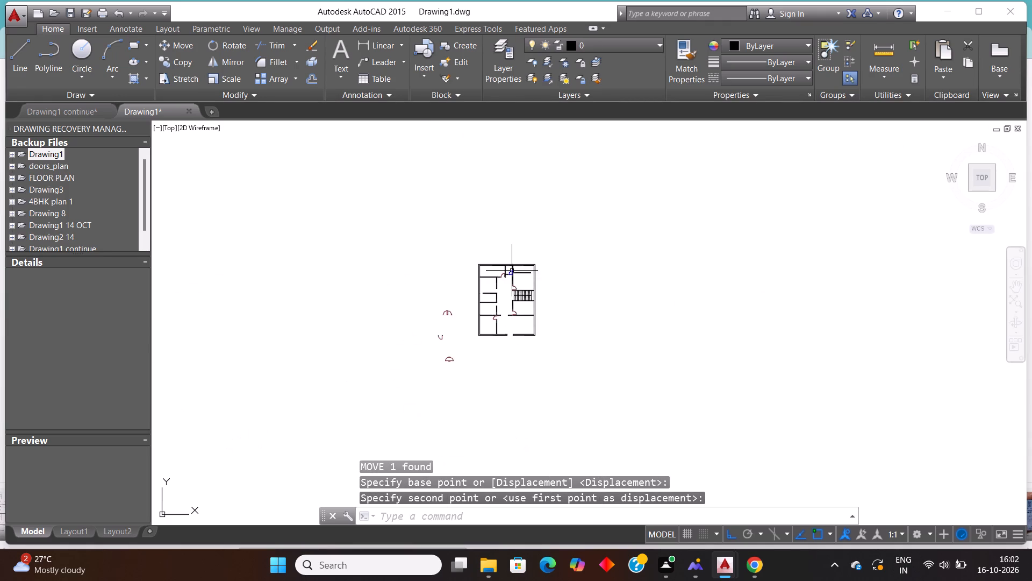
scroll(512, 271, "down", 3)
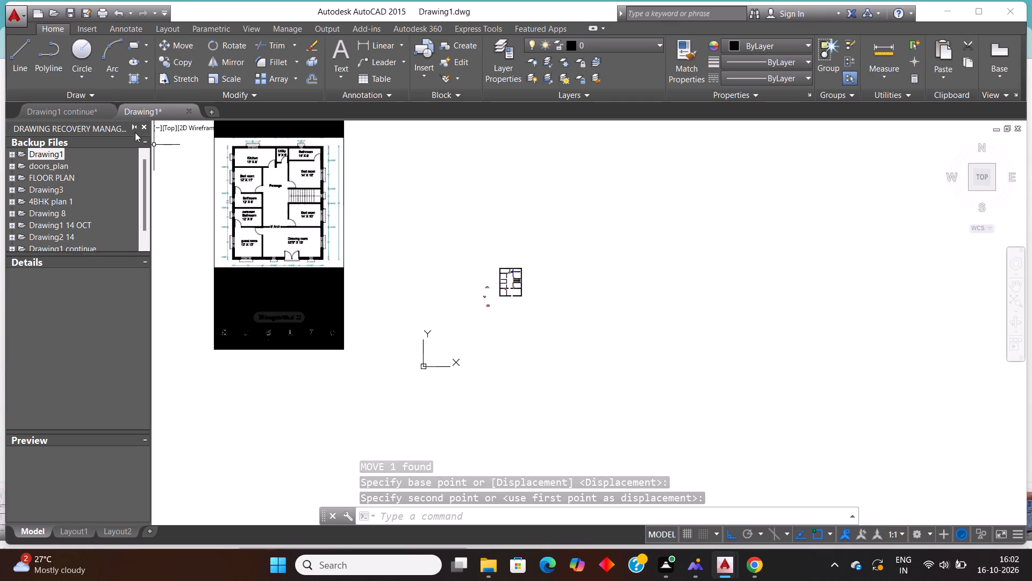
scroll(515, 273, "up", 3)
key("ctrl+v")
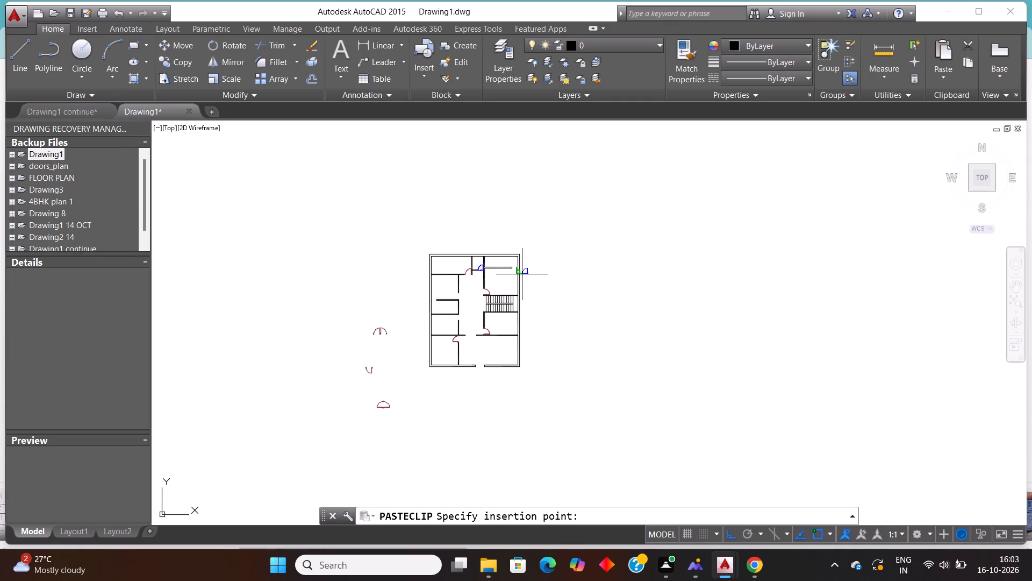
scroll(456, 281, "up", 1)
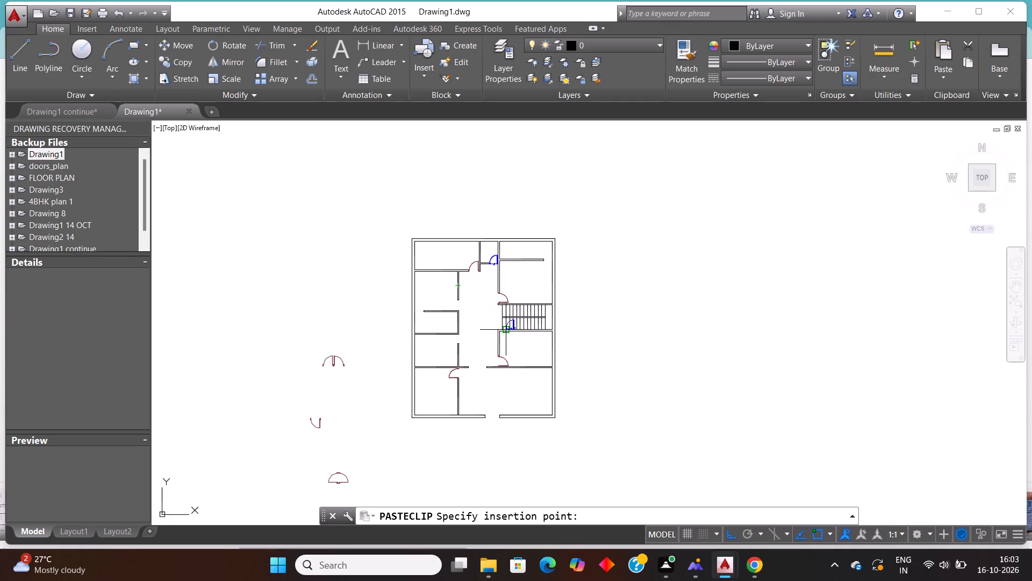
scroll(446, 307, "up", 2)
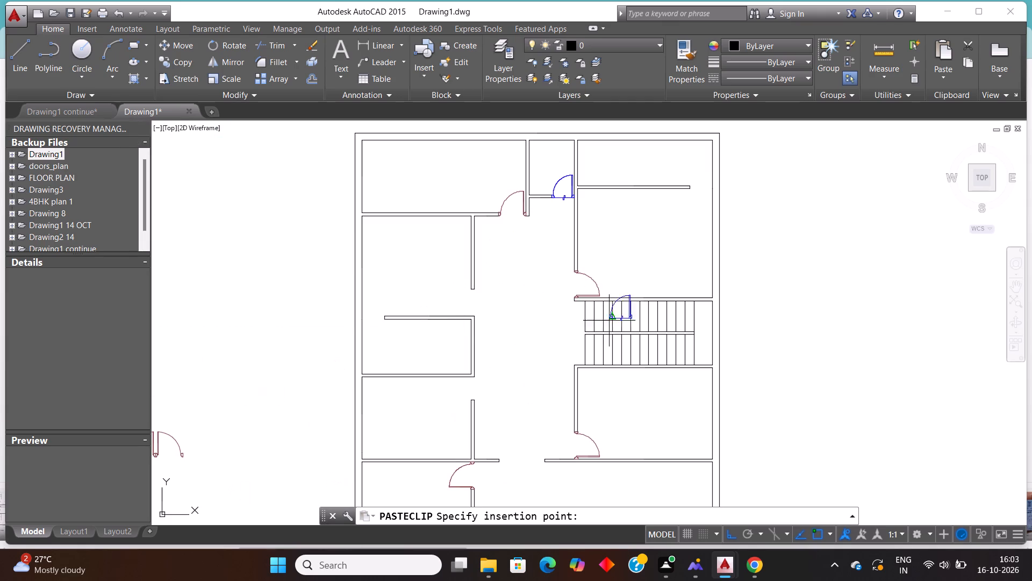
scroll(453, 278, "down", 3)
left_click(647, 312)
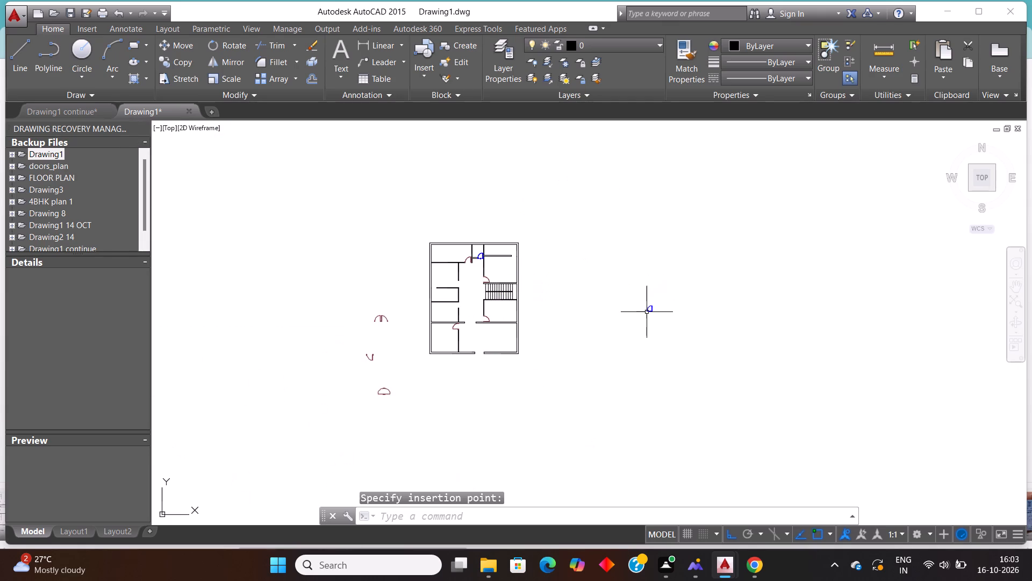
Copy the left leaf of the lowest double door into the left bedroom's opening, just above the attached bathroom wall.
scroll(453, 300, "up", 1)
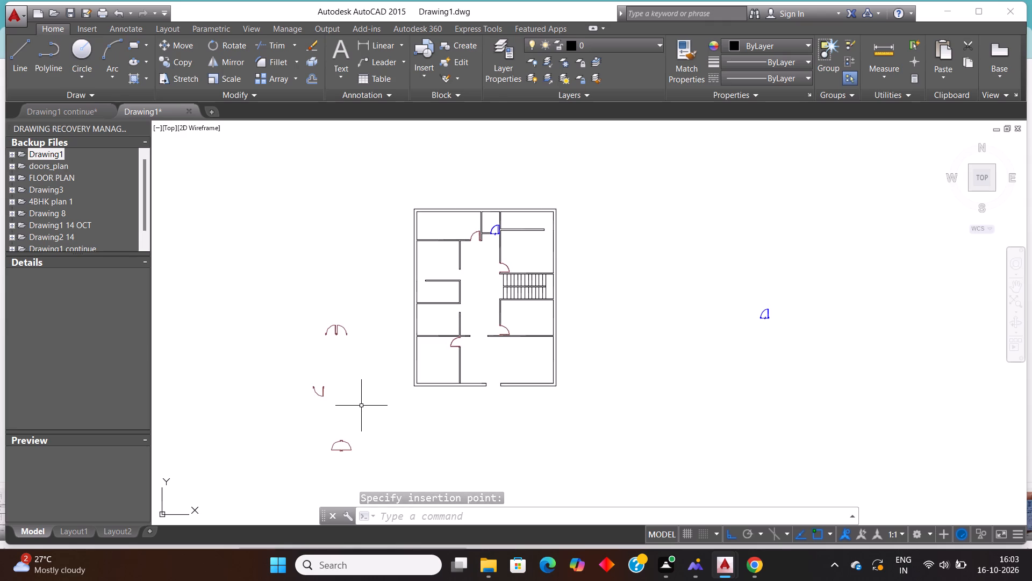
left_click(339, 455)
left_click(325, 443)
key("ctrl+c")
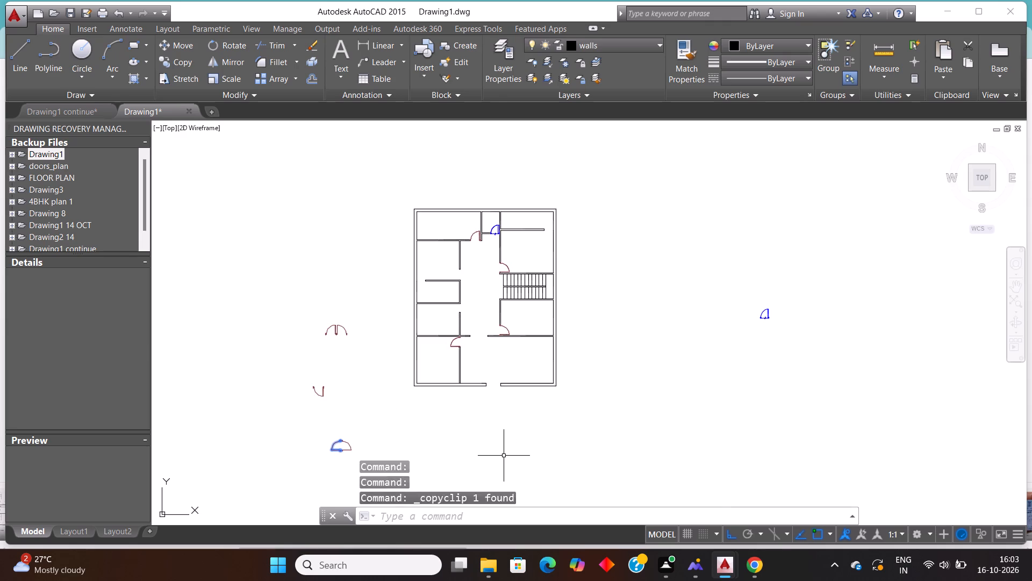
key("ctrl+v")
scroll(463, 265, "up", 3)
scroll(423, 295, "up", 3)
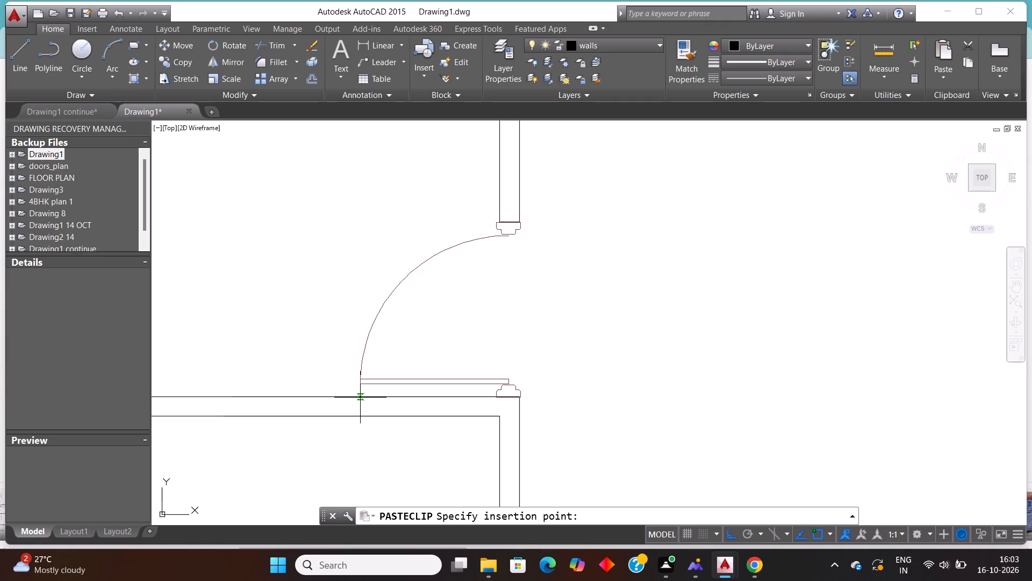
left_click(360, 398)
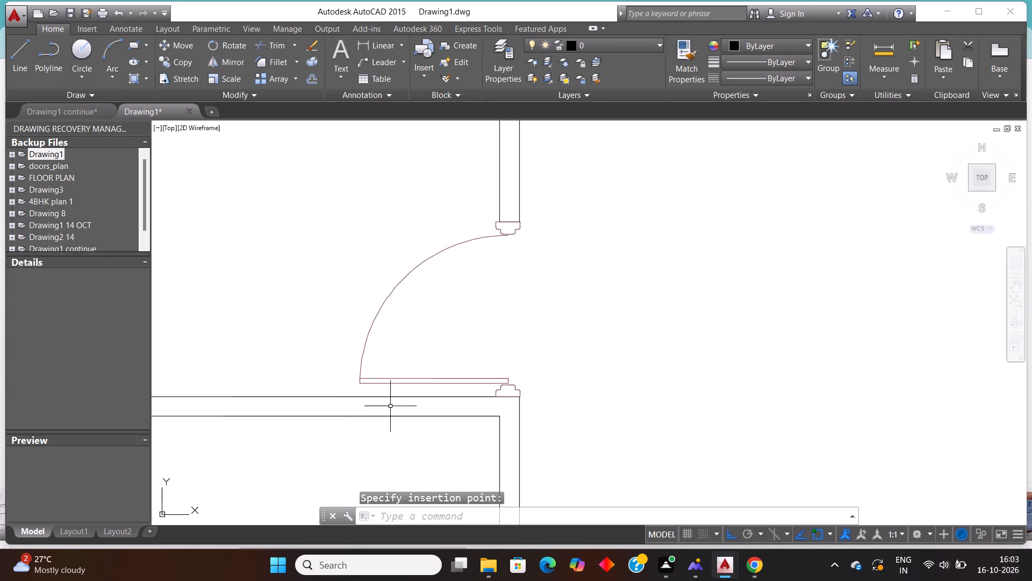
Move the left bedroom door so its lower jamb's right corner meets the right corner of the bathroom wall.
scroll(529, 407, "up", 3)
scroll(498, 372, "up", 2)
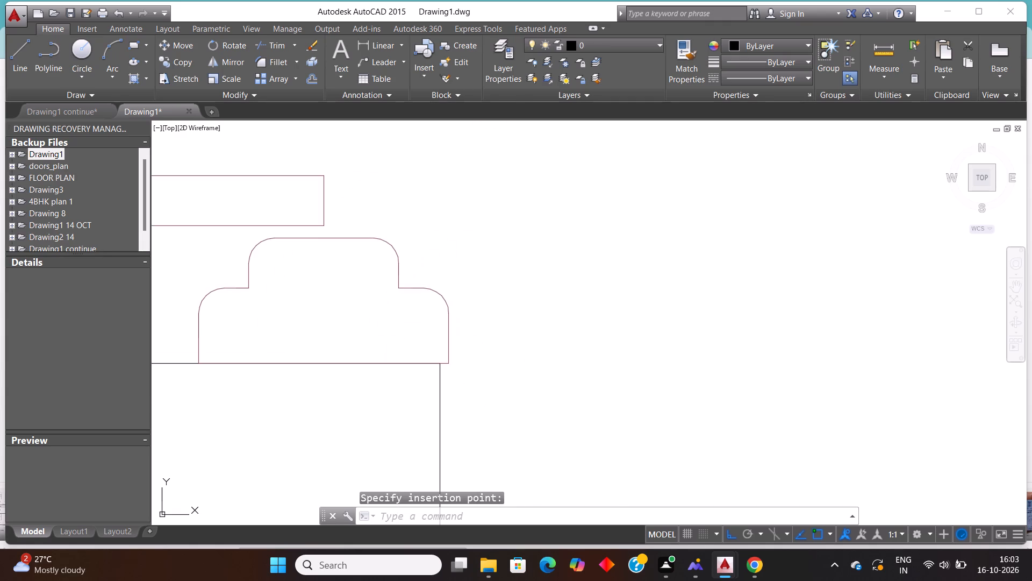
left_click(498, 371)
left_click(433, 300)
key("Escape")
left_click_drag(462, 297, 443, 306)
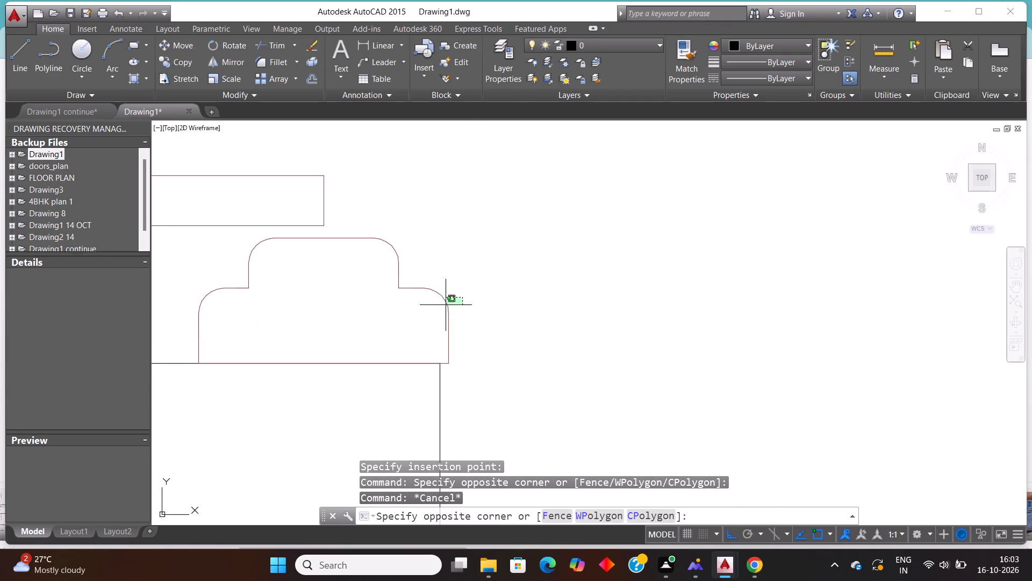
left_click_drag(443, 306, 441, 306)
left_click(413, 311)
key("m")
key("Return")
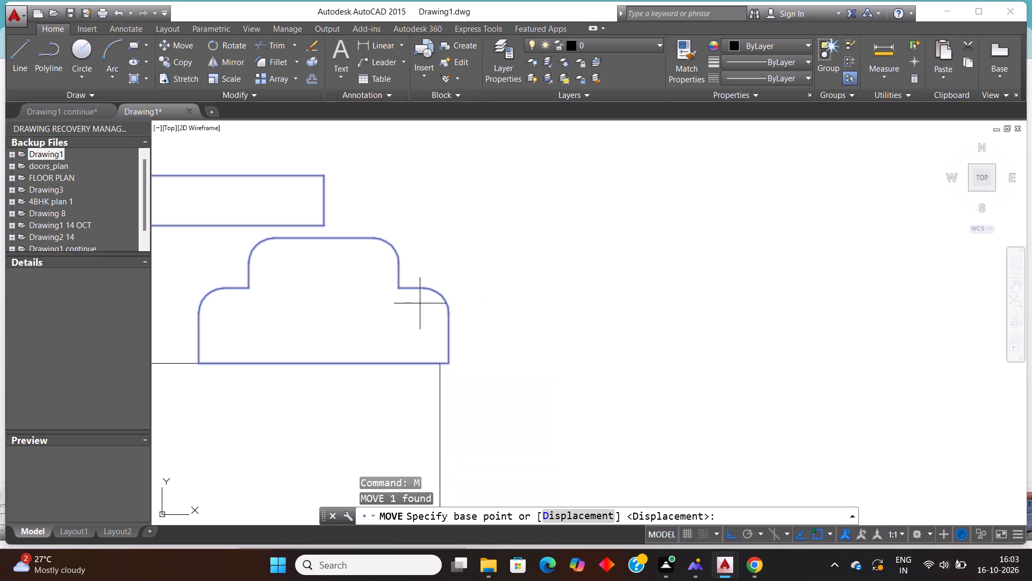
left_click(450, 363)
left_click(440, 364)
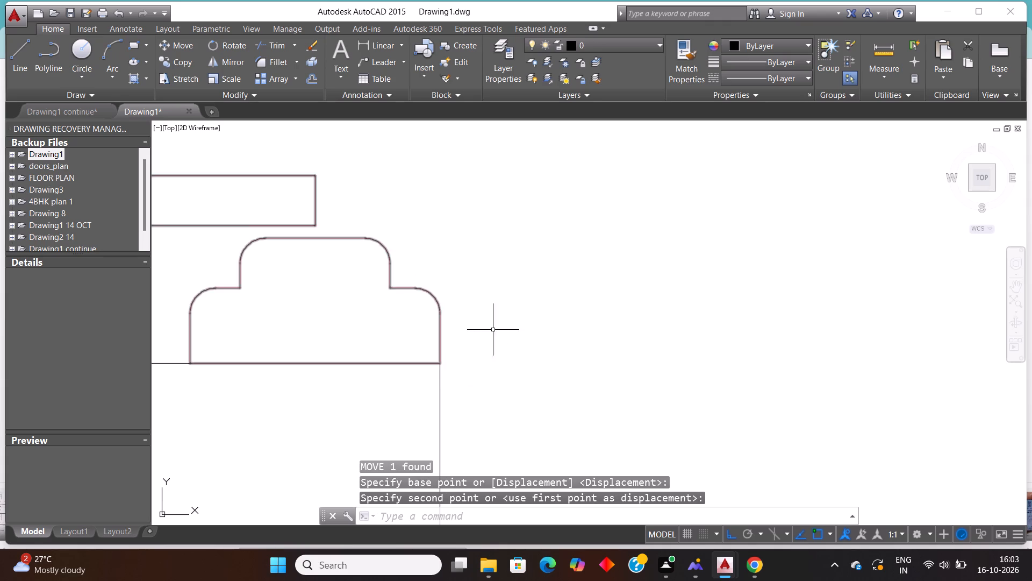
Rotate the spare blue door outside the plan a quarter turn clockwise about its lower right end.
scroll(508, 320, "down", 10)
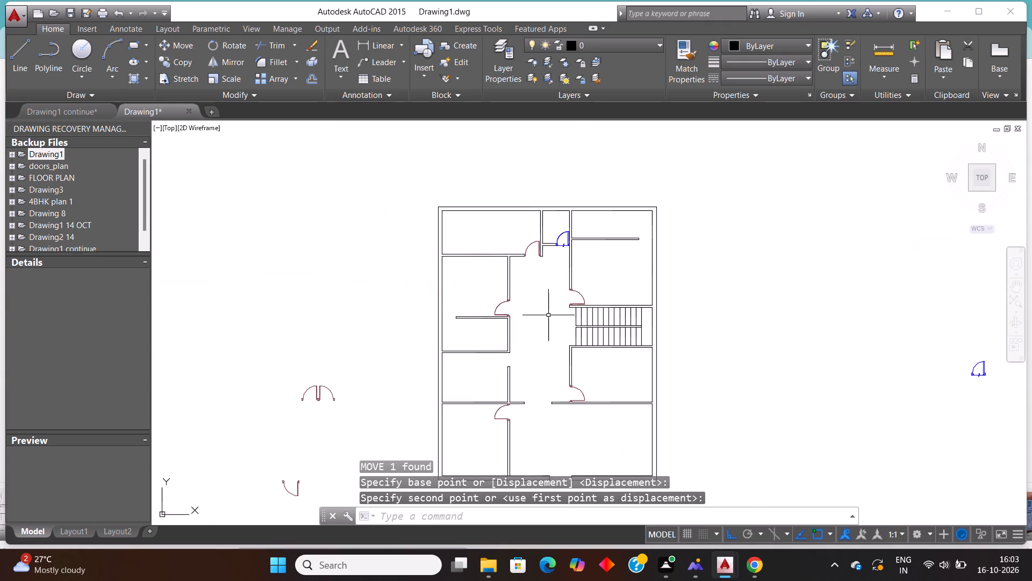
scroll(550, 315, "down", 1)
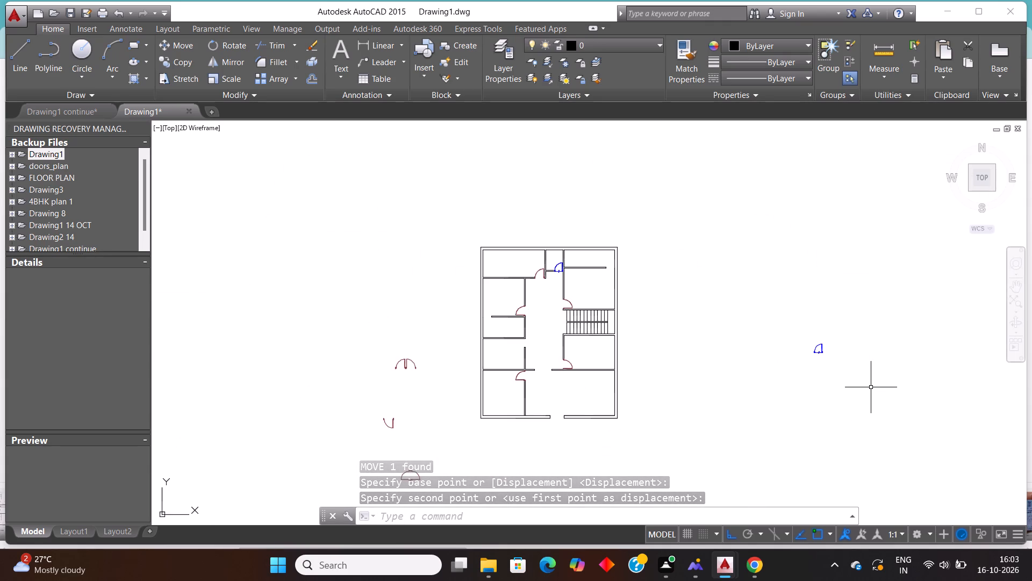
scroll(535, 374, "down", 2)
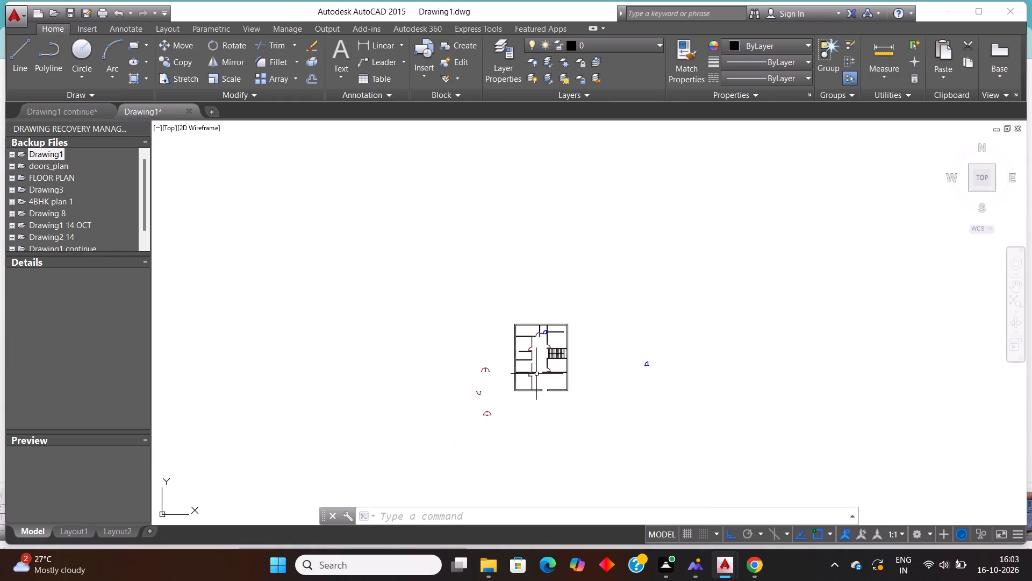
scroll(536, 374, "down", 2)
scroll(536, 374, "up", 5)
scroll(536, 373, "down", 1)
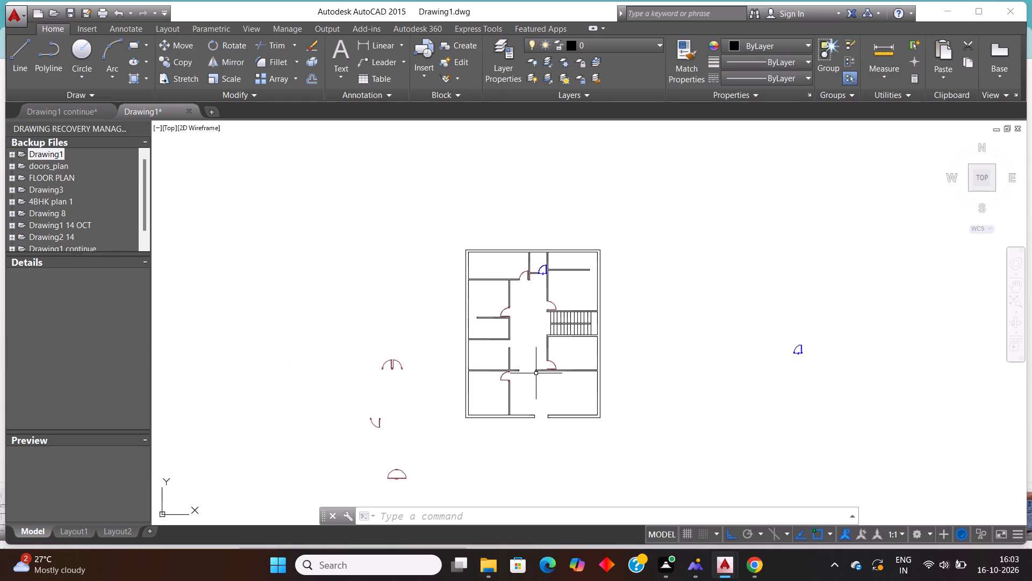
left_click(829, 374)
left_click(769, 316)
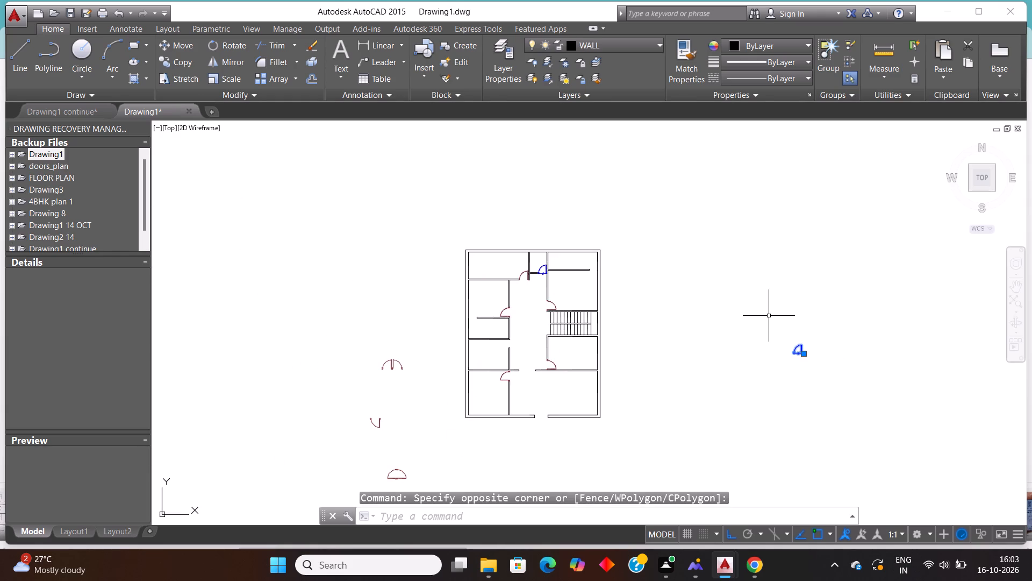
type("RO")
key("Return")
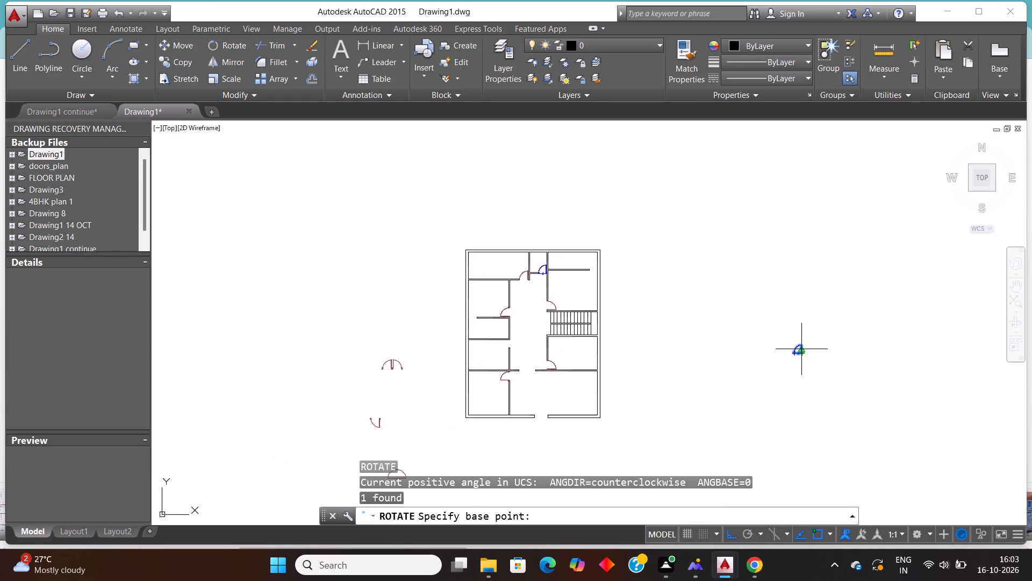
left_click(802, 349)
left_click(793, 406)
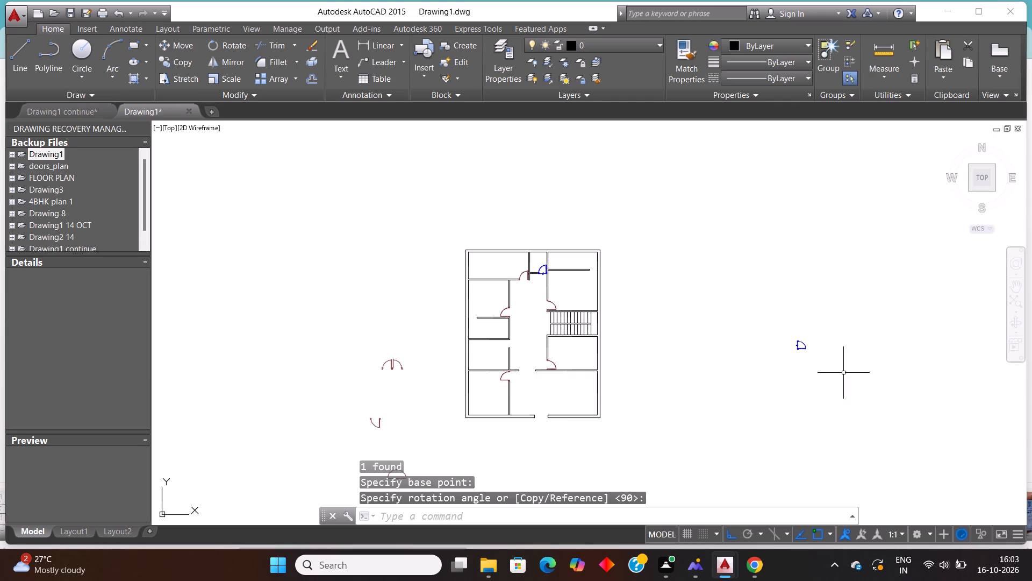
Mirror the spare blue door outside the plan about a vertical line through its jamb side, keeping the original.
left_click(838, 376)
left_click(770, 318)
type("MI")
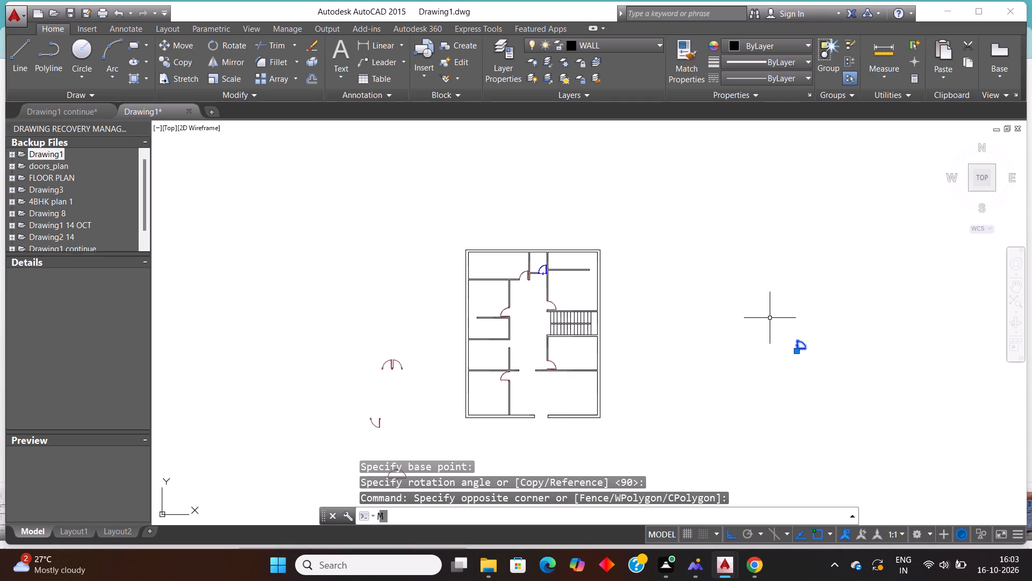
key("Return")
scroll(791, 363, "up", 2)
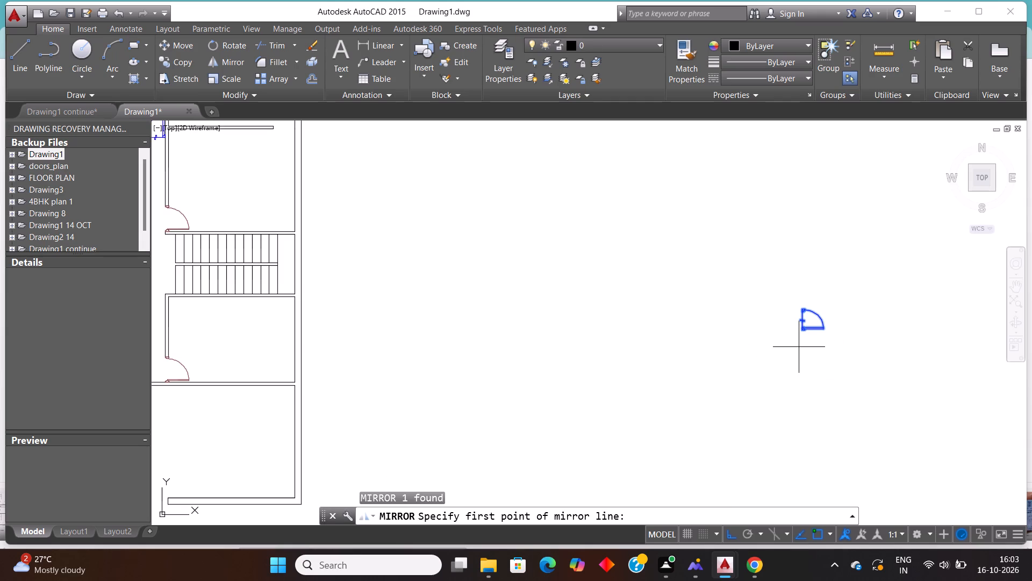
left_click(804, 309)
left_click(768, 365)
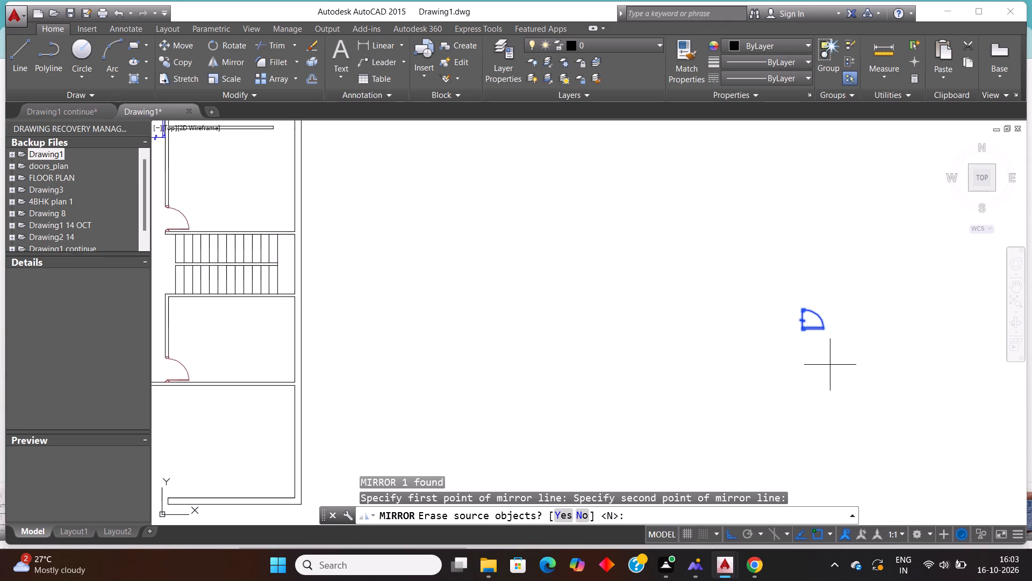
key("n")
key("Return")
Copy the left half of the mirrored blue door pair into the passage, beside the wall opening below the left attached bathroom.
left_click(769, 355)
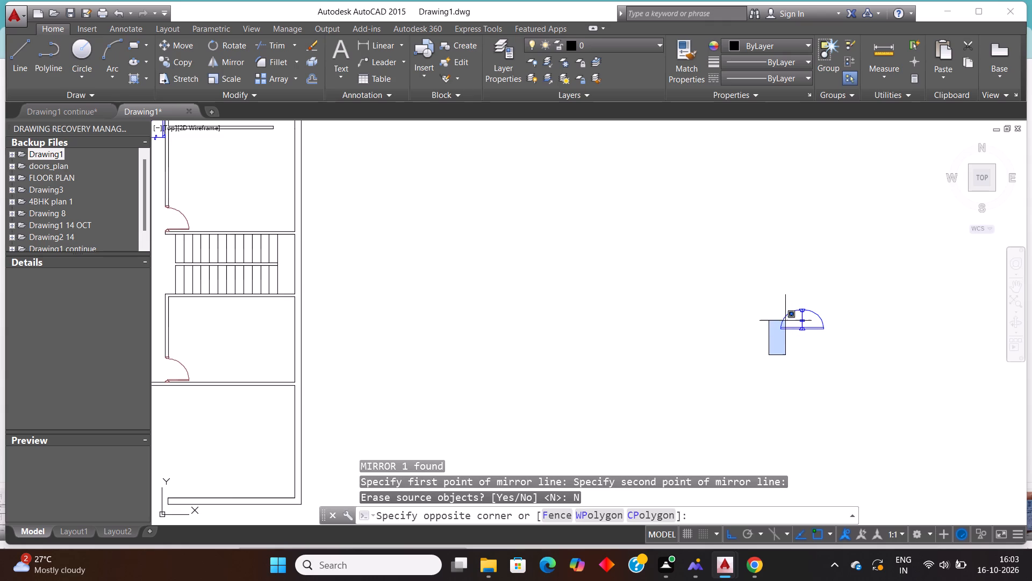
left_click(785, 314)
left_click(789, 331)
left_click(776, 311)
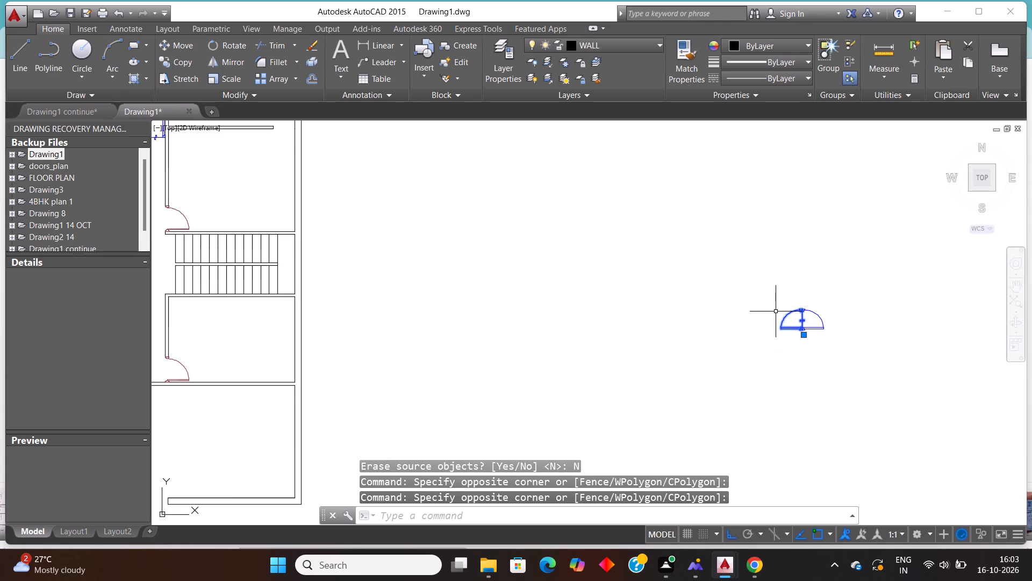
key("ctrl+c")
key("ctrl+v")
scroll(794, 321, "down", 2)
scroll(494, 343, "up", 3)
scroll(503, 308, "down", 1)
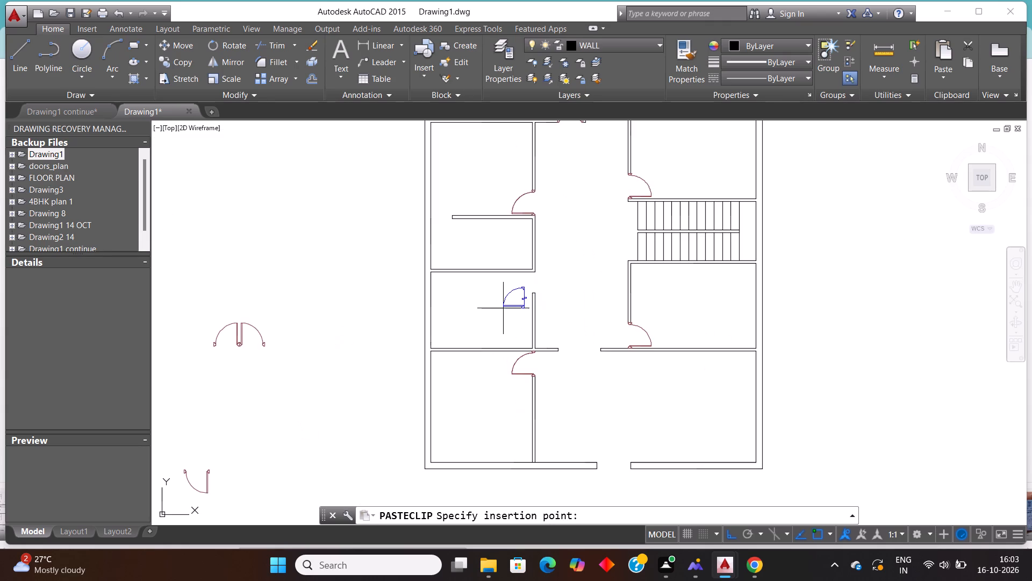
scroll(511, 293, "up", 2)
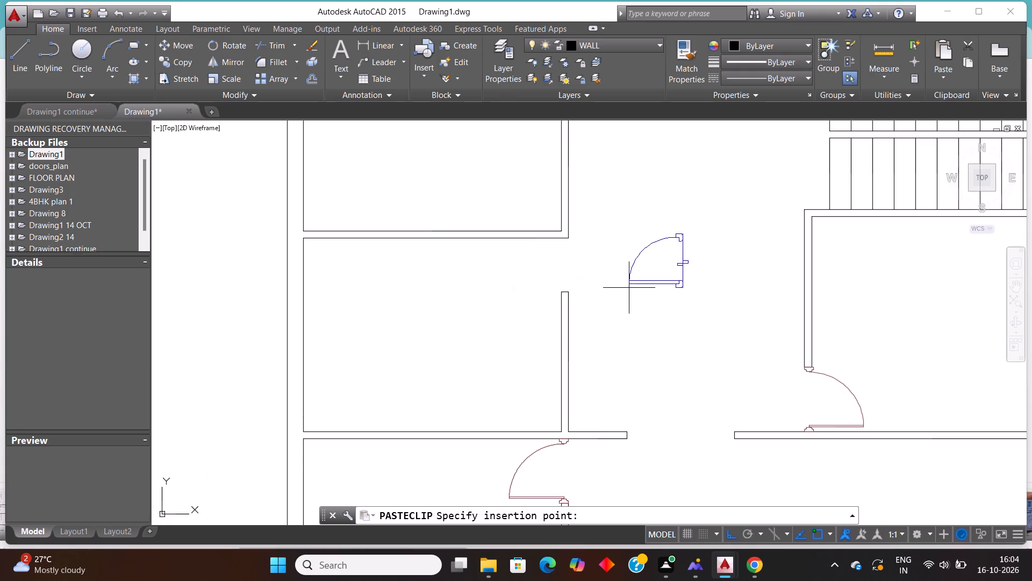
left_click(647, 287)
Mirror the blue door in the passage downward about a horizontal line through its lower jamb, keeping the original.
left_click(722, 318)
left_click(646, 237)
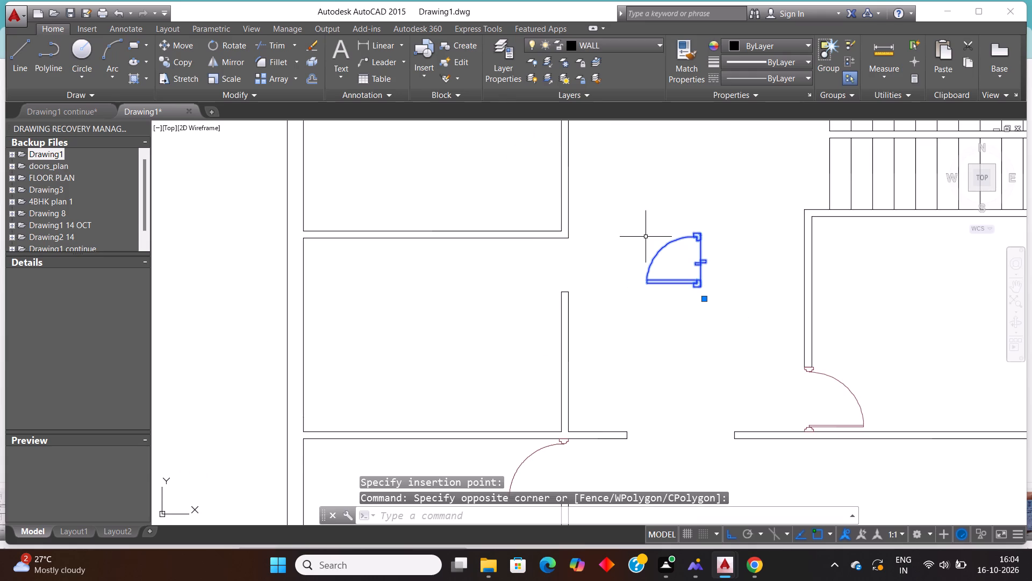
key("m")
key("i")
key("Return")
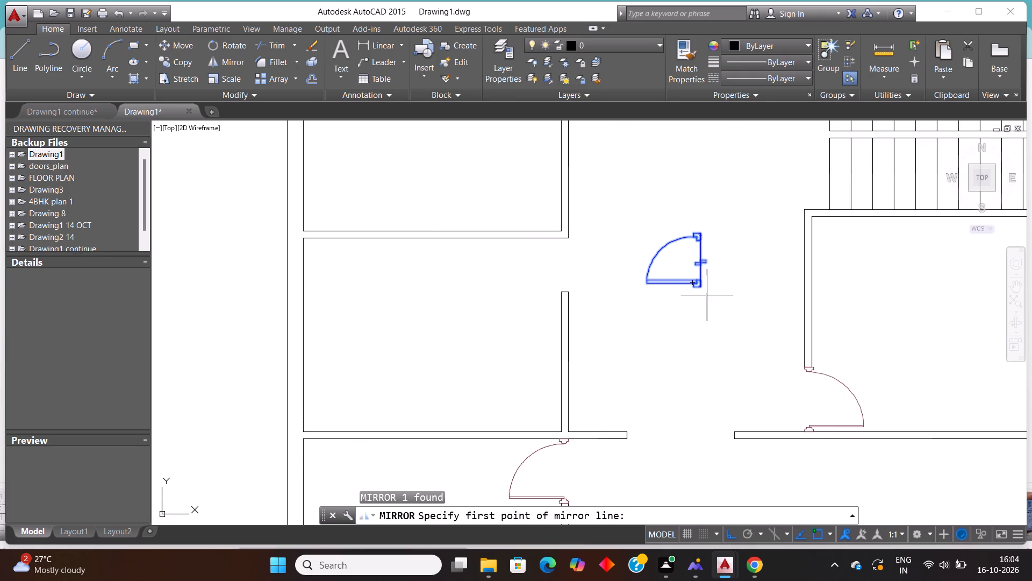
left_click(699, 283)
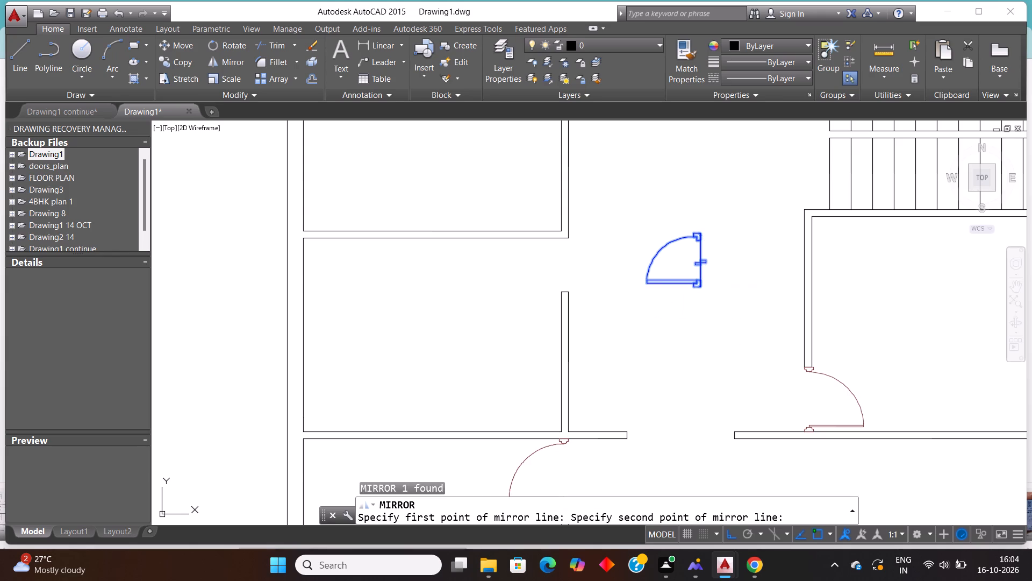
left_click(645, 304)
key("n")
key("Return")
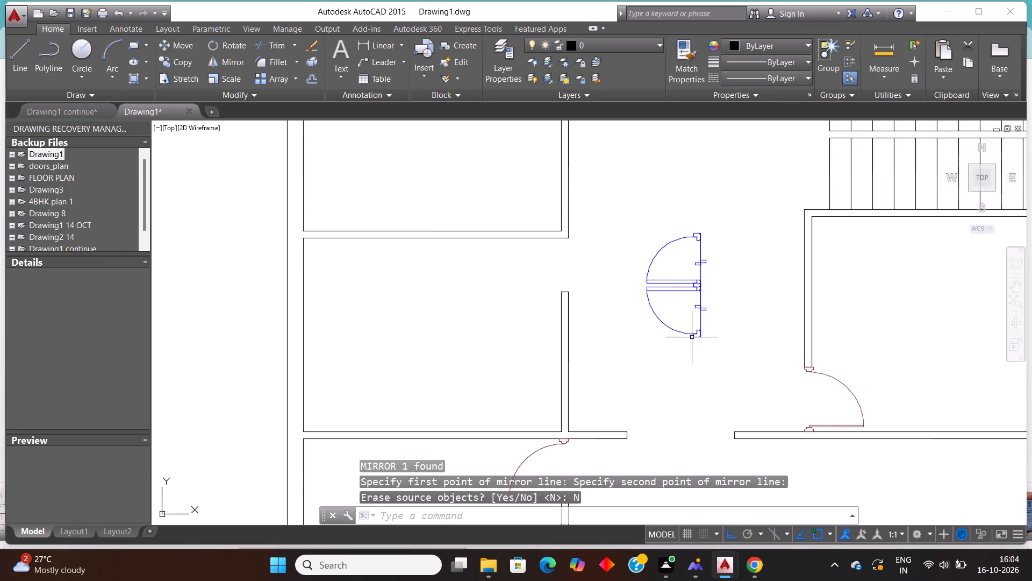
Move the lower mirrored blue door from the passage into the left wall opening below the attached bathroom, with Ortho off.
left_click(728, 352)
left_click(662, 307)
key("m")
key("Return")
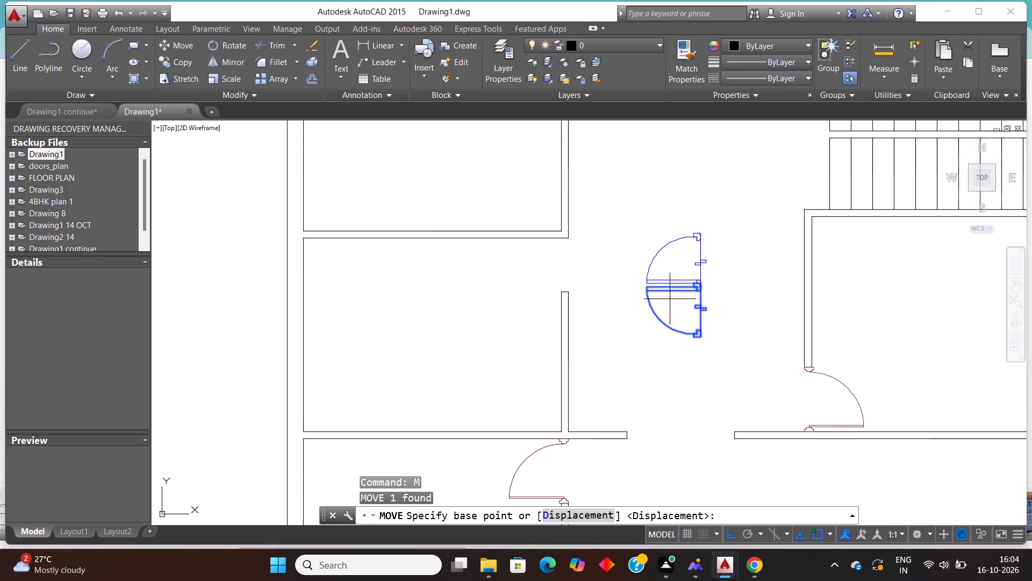
left_click_drag(697, 289, 692, 289)
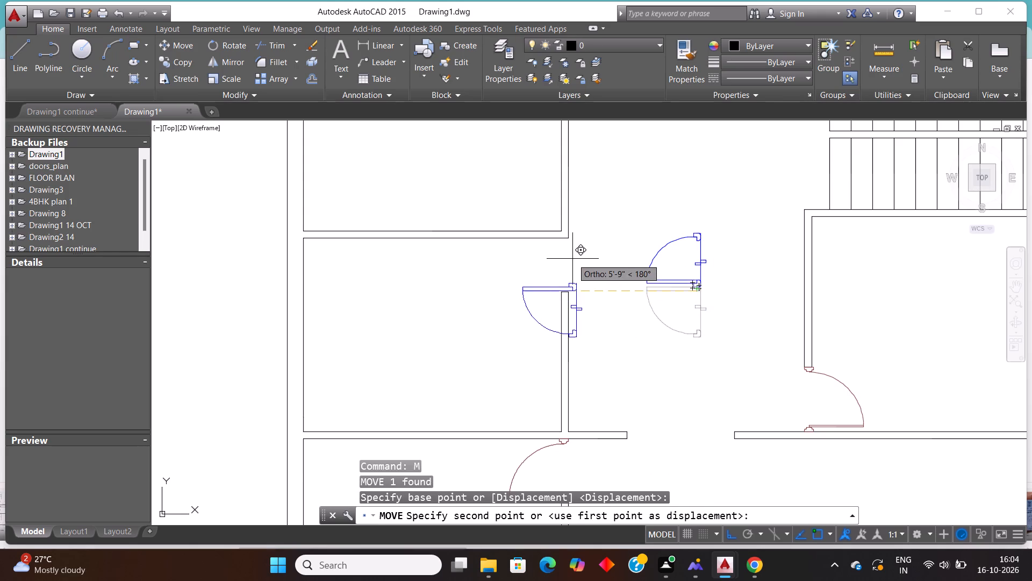
key("F8")
scroll(564, 258, "up", 4)
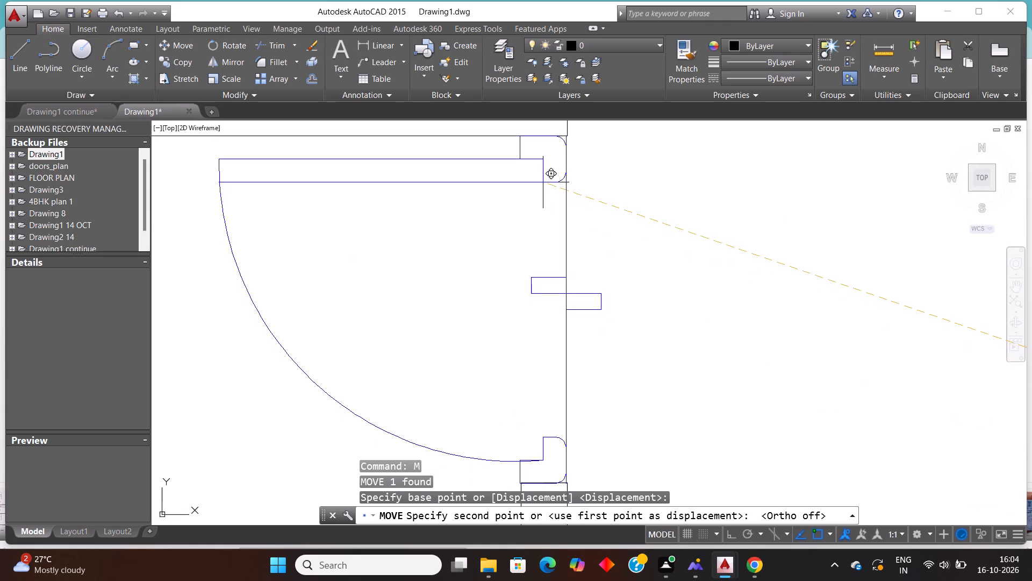
left_click(543, 182)
Move that blue door so its lower jamb's right corner meets the right corner of the wall end below it.
scroll(714, 224, "down", 3)
scroll(723, 329, "down", 1)
scroll(712, 303, "up", 3)
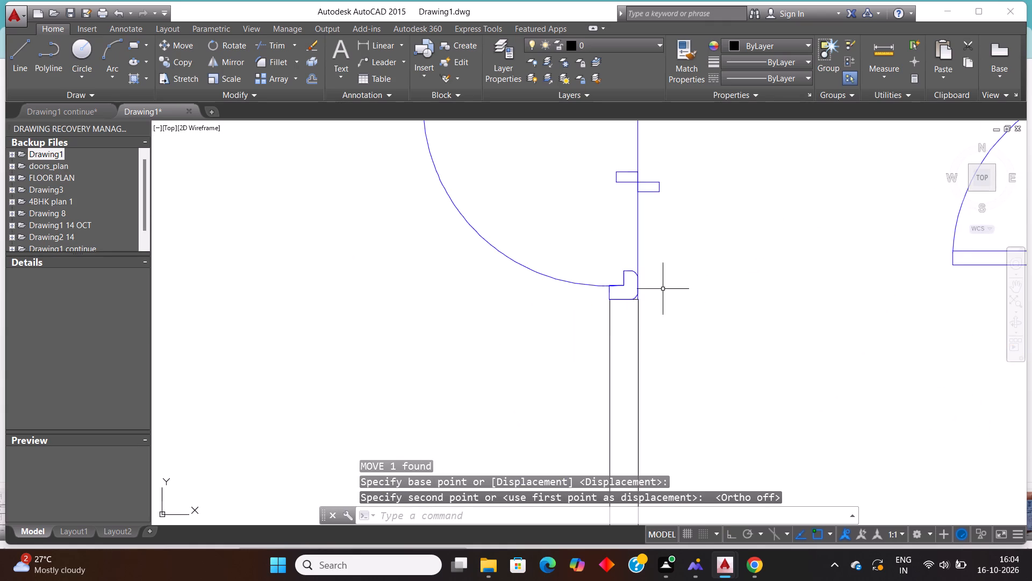
scroll(646, 285, "up", 3)
scroll(646, 285, "down", 1)
scroll(644, 284, "up", 3)
left_click_drag(600, 321, 591, 324)
left_click(450, 314)
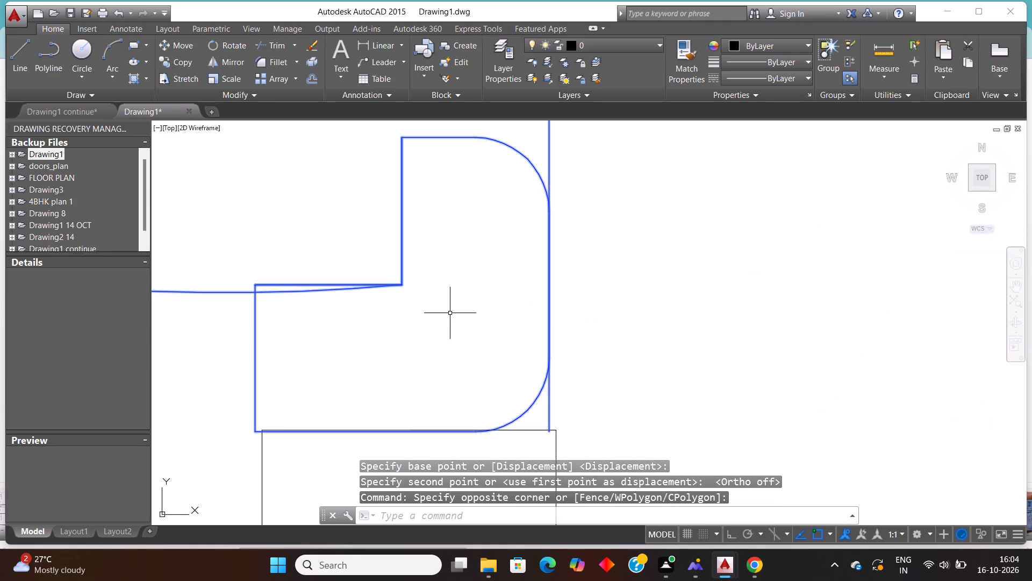
key("m")
key("Return")
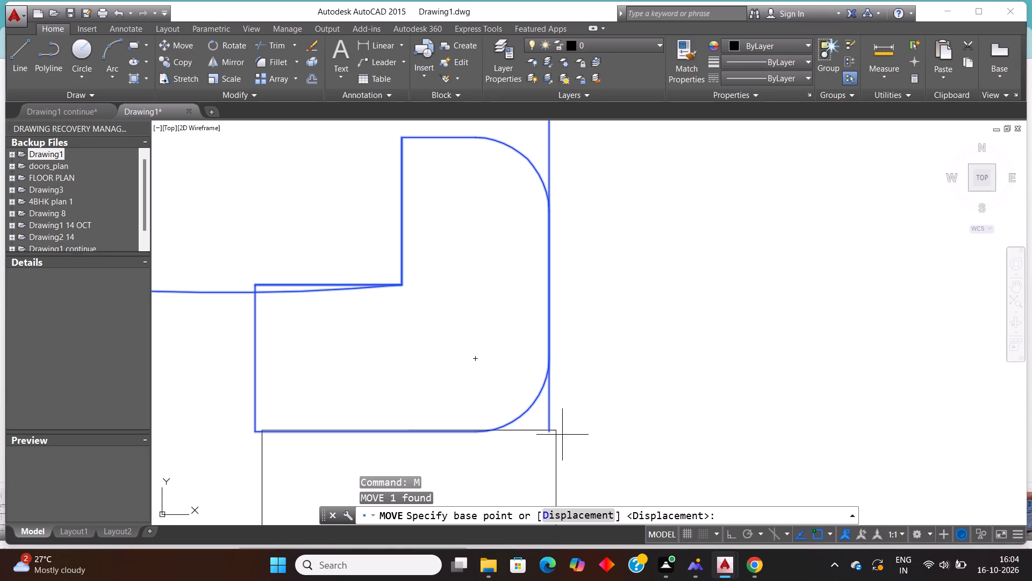
left_click(551, 433)
left_click(555, 427)
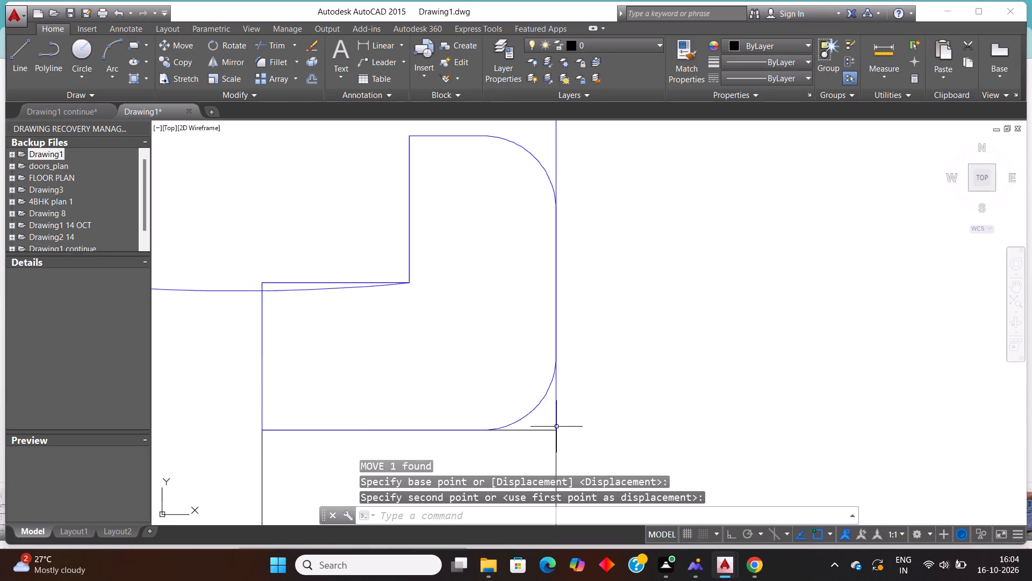
Delete the leftover blue door in the passage.
scroll(604, 388, "down", 9)
scroll(599, 338, "down", 3)
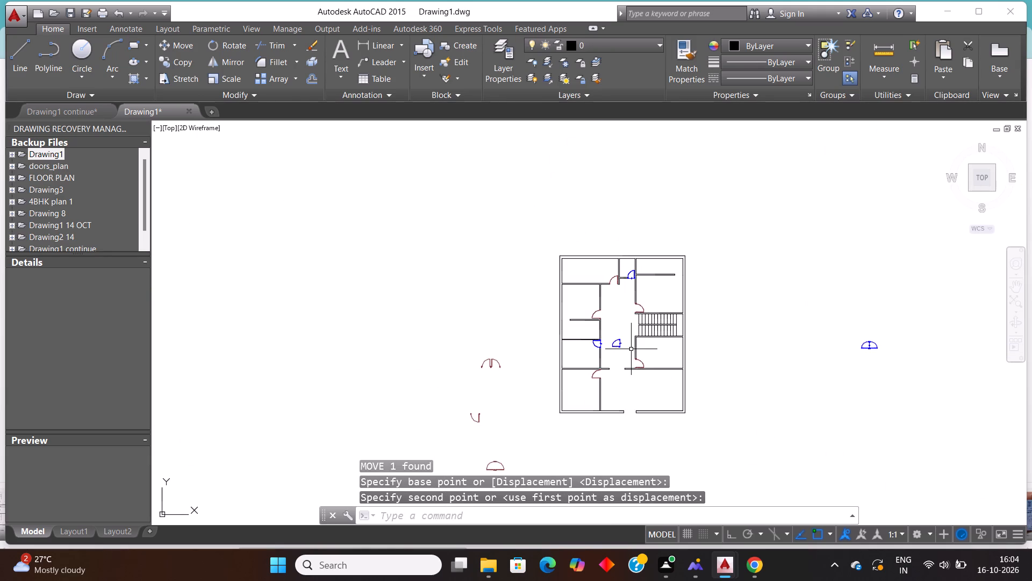
left_click(627, 350)
left_click(613, 334)
key("Delete")
Copy the blue door of the small top-centre room into the opening between the top-right bathroom's lower wall and the outer wall.
scroll(613, 334, "down", 1)
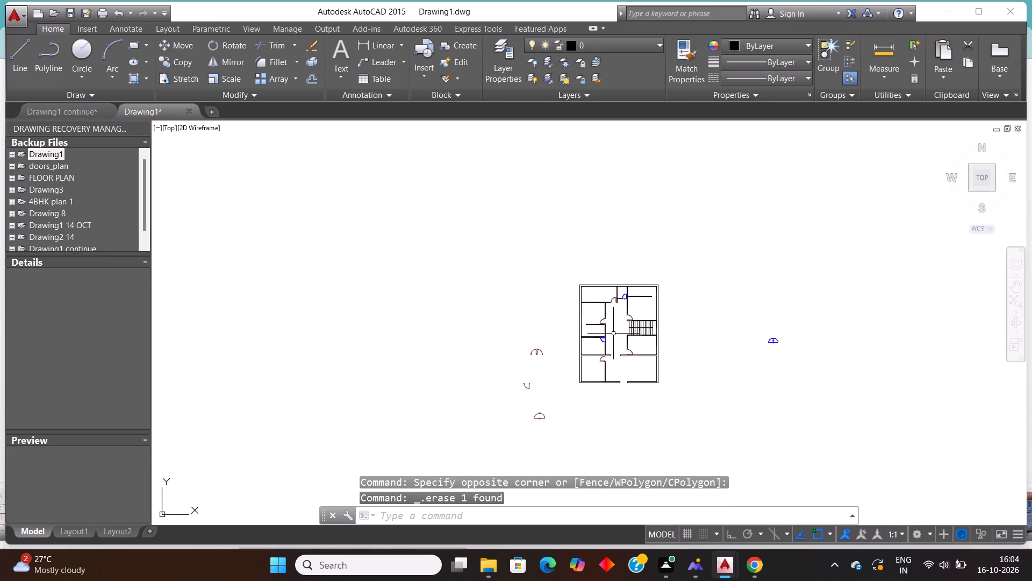
scroll(612, 334, "up", 2)
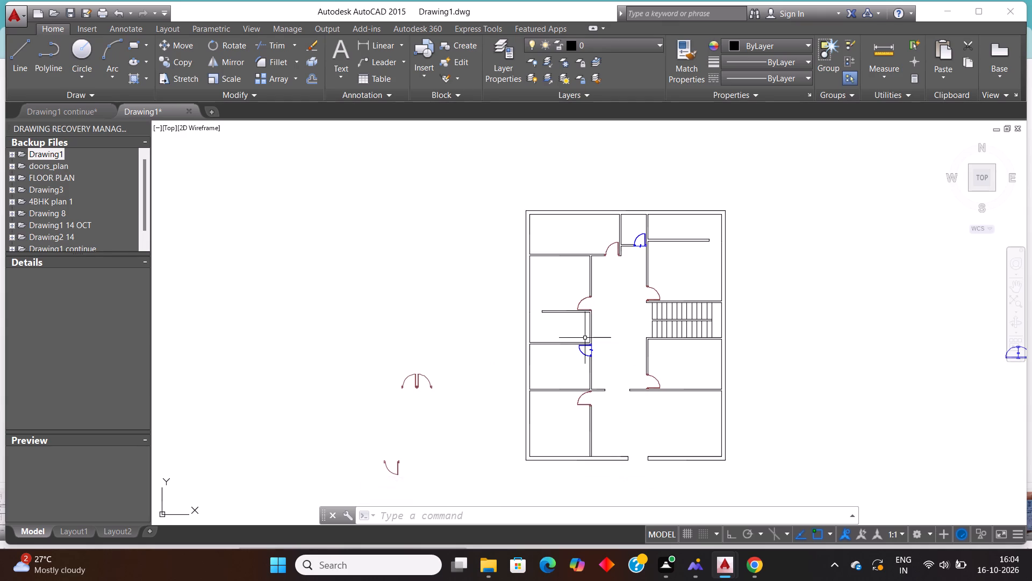
scroll(585, 338, "down", 3)
scroll(593, 332, "up", 3)
scroll(598, 329, "down", 1)
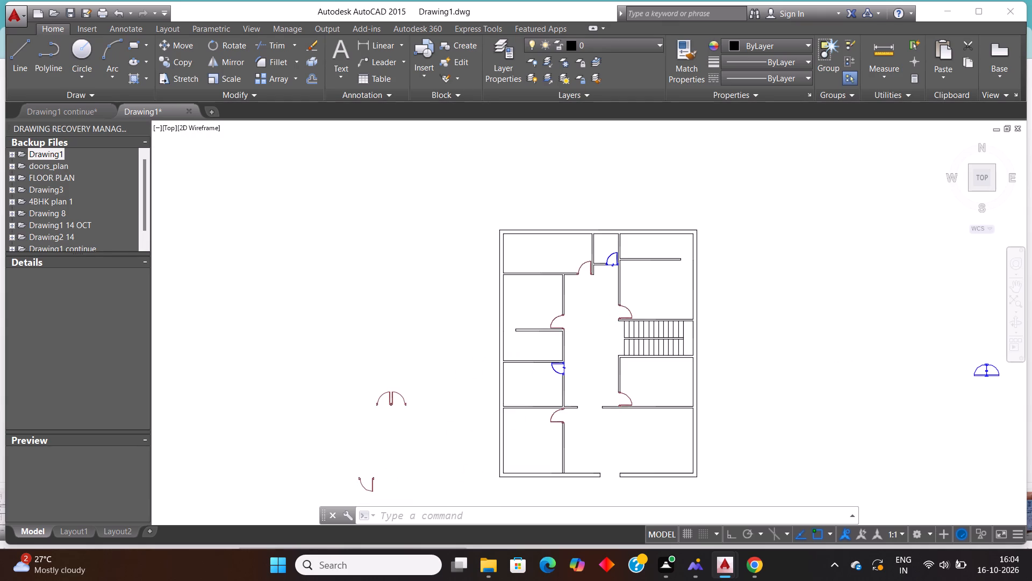
scroll(607, 328, "down", 1)
scroll(607, 323, "up", 2)
scroll(624, 274, "up", 2)
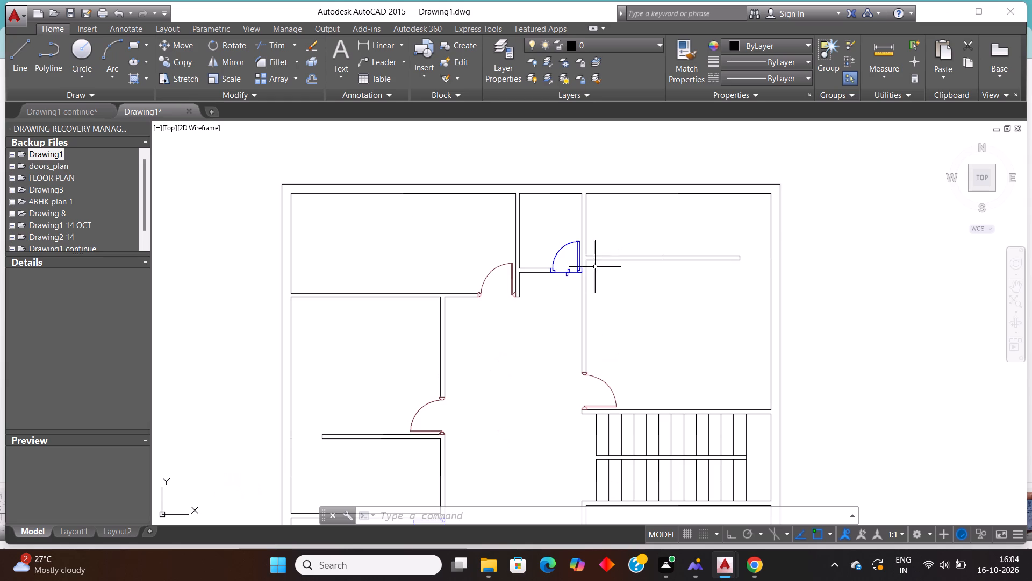
left_click(571, 261)
left_click(523, 223)
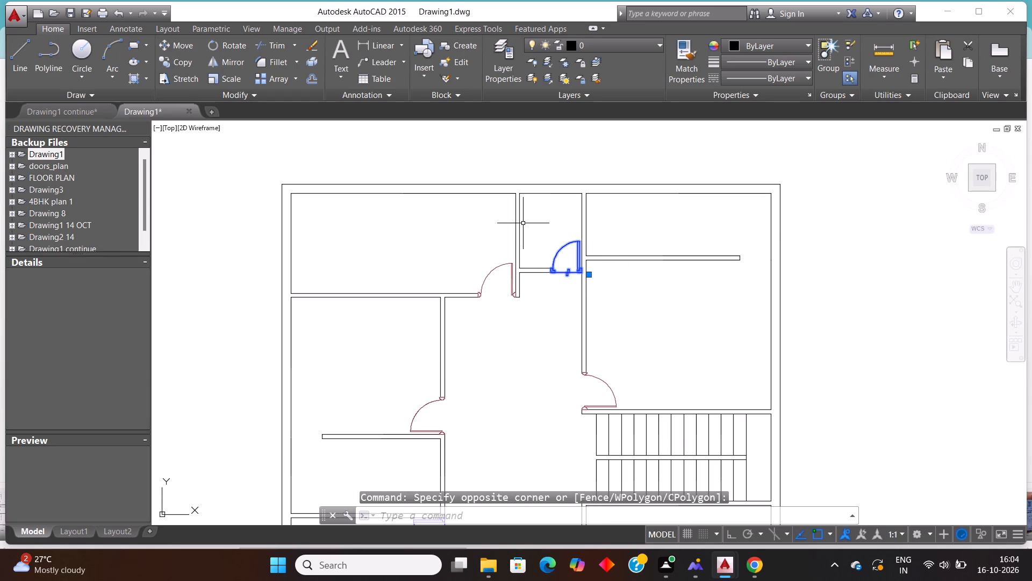
key("ctrl+c")
key("ctrl+v")
scroll(779, 275, "up", 3)
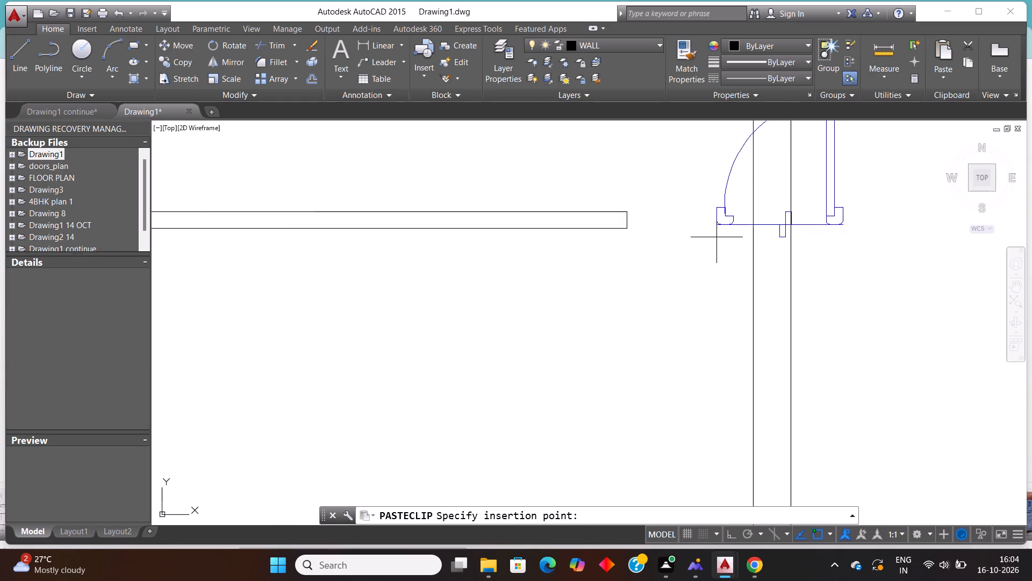
left_click(627, 241)
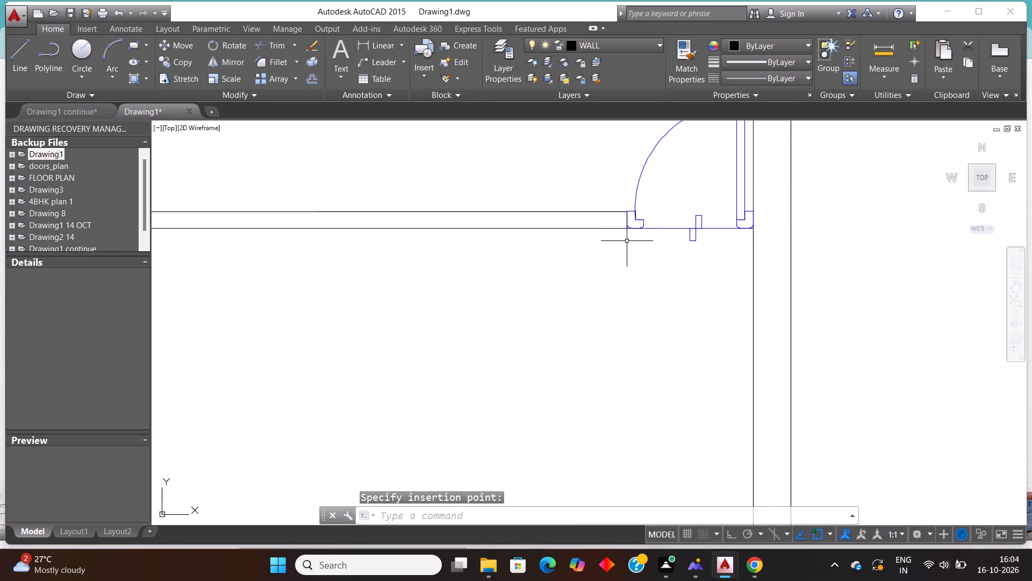
Mirror the small top-centre room's blue door downward about a horizontal line through its lower right jamb corner, keeping the original.
scroll(651, 272, "down", 3)
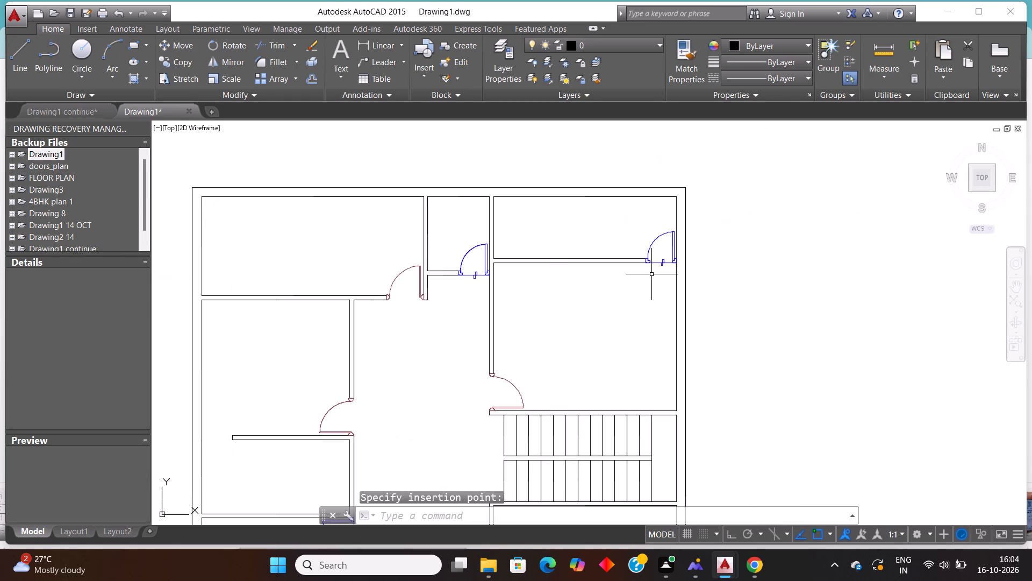
scroll(651, 274, "down", 7)
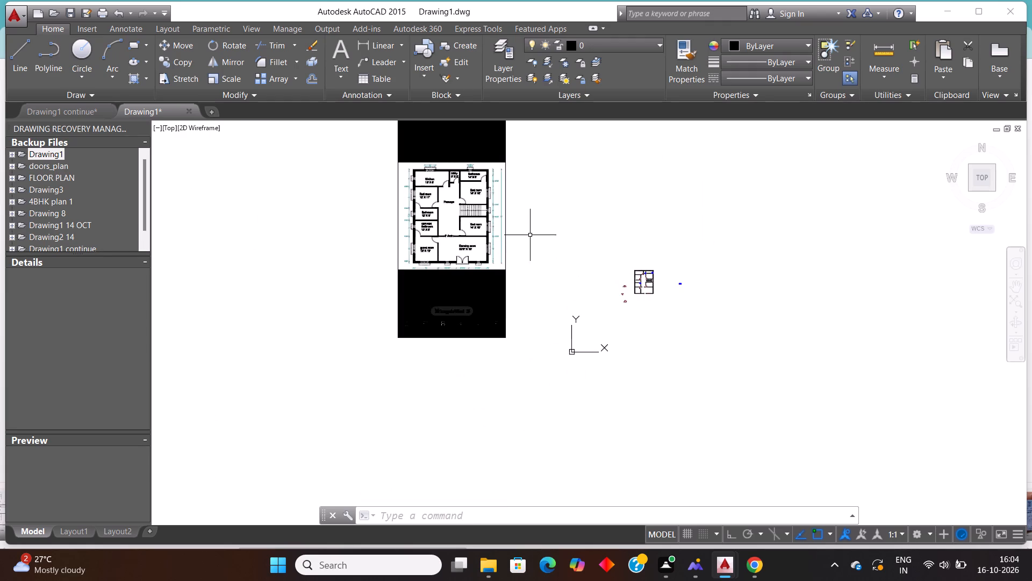
scroll(531, 230, "up", 1)
scroll(729, 297, "up", 4)
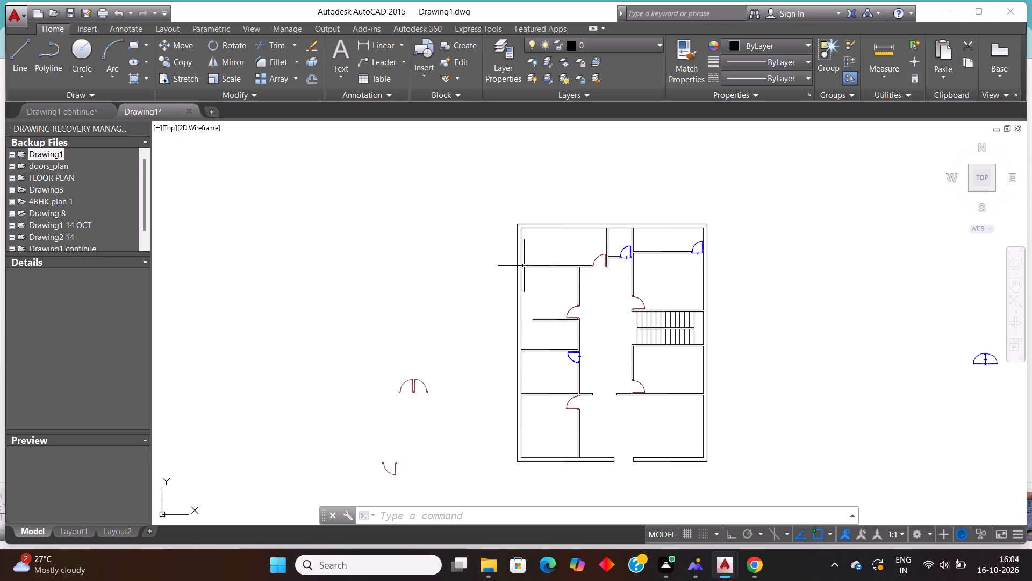
scroll(603, 359, "up", 1)
left_click(637, 206)
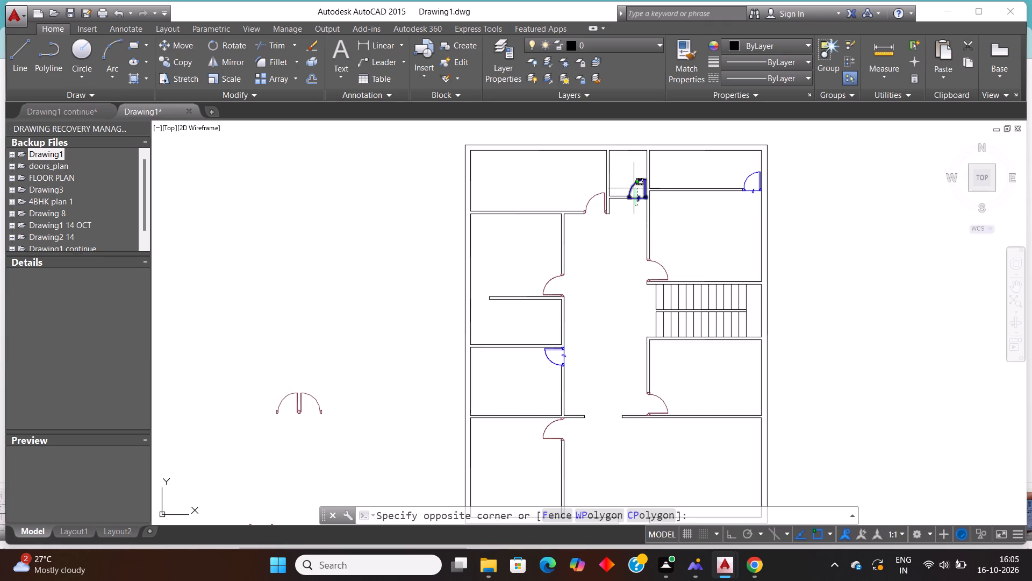
left_click(634, 186)
type("MI")
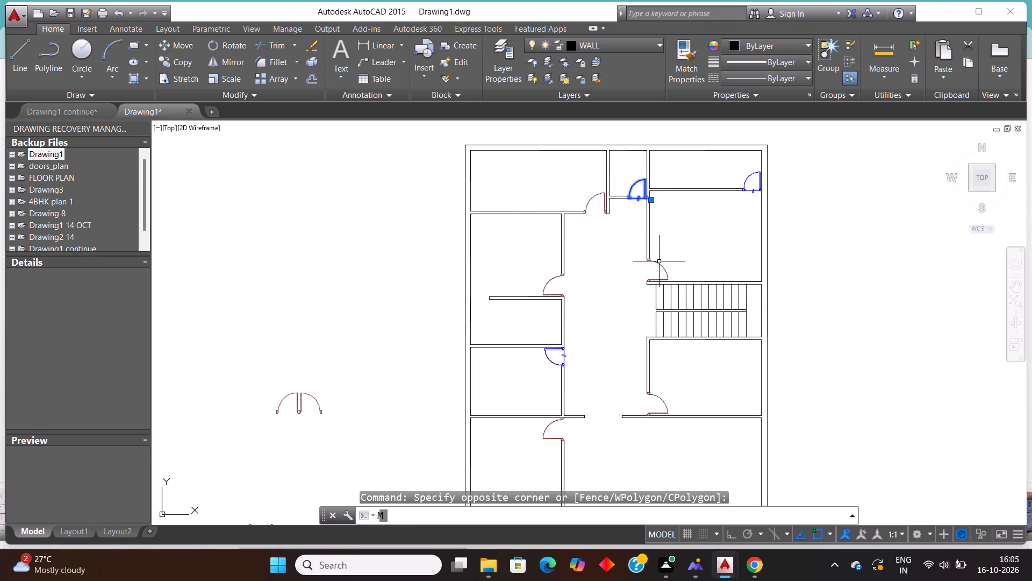
key("Return")
left_click(647, 199)
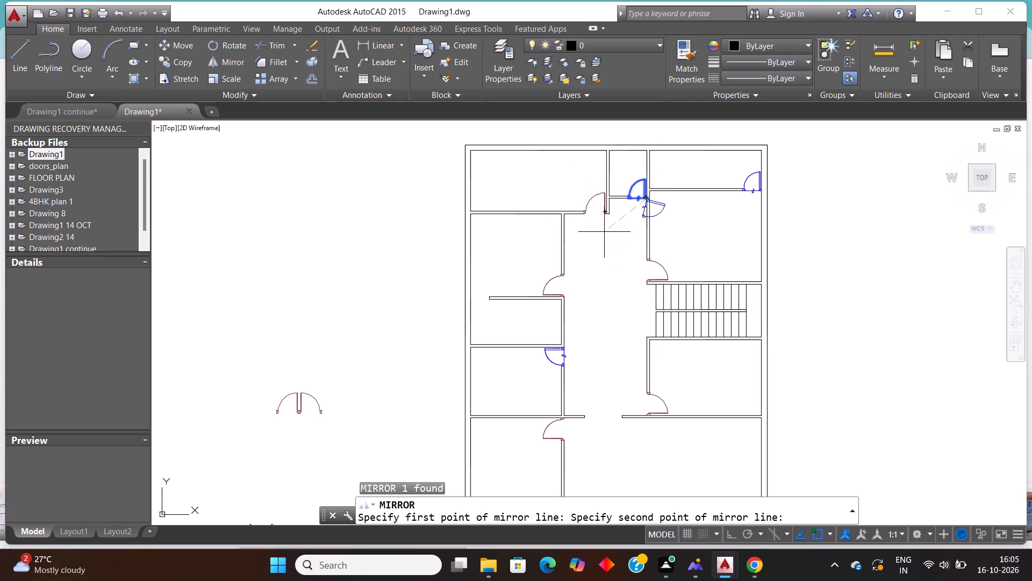
key("F8")
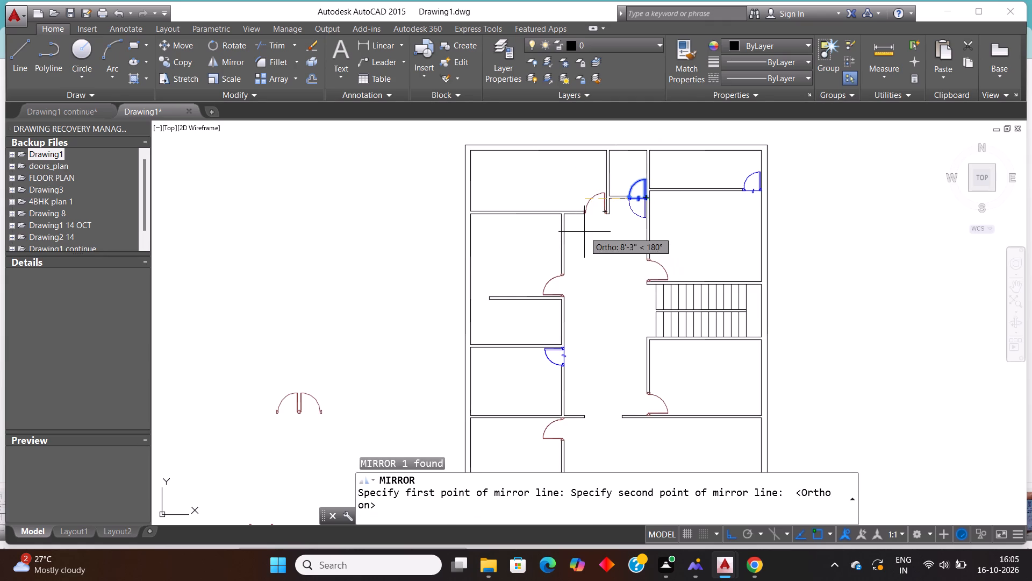
left_click(584, 232)
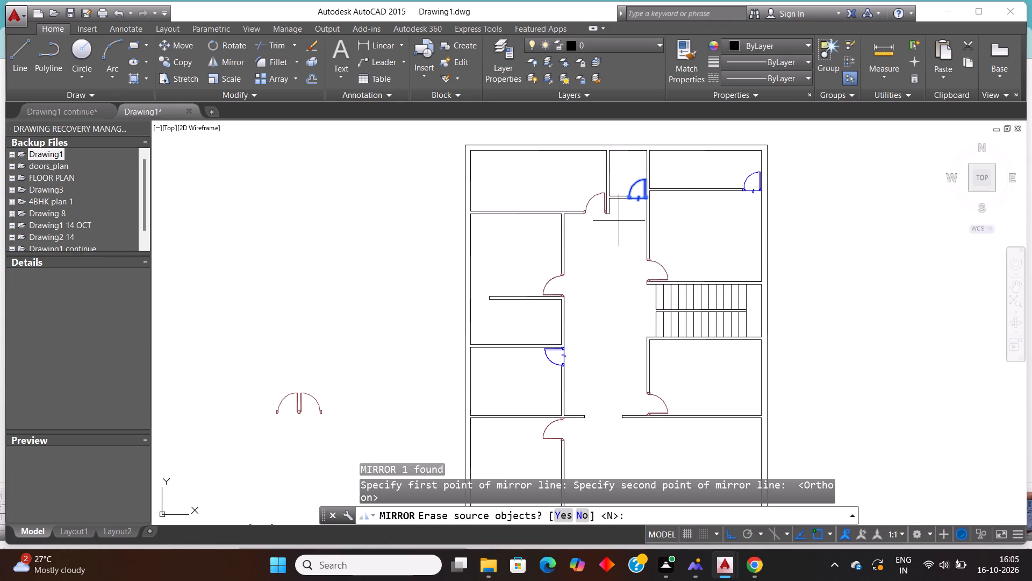
left_click(619, 221)
key("n")
key("Return")
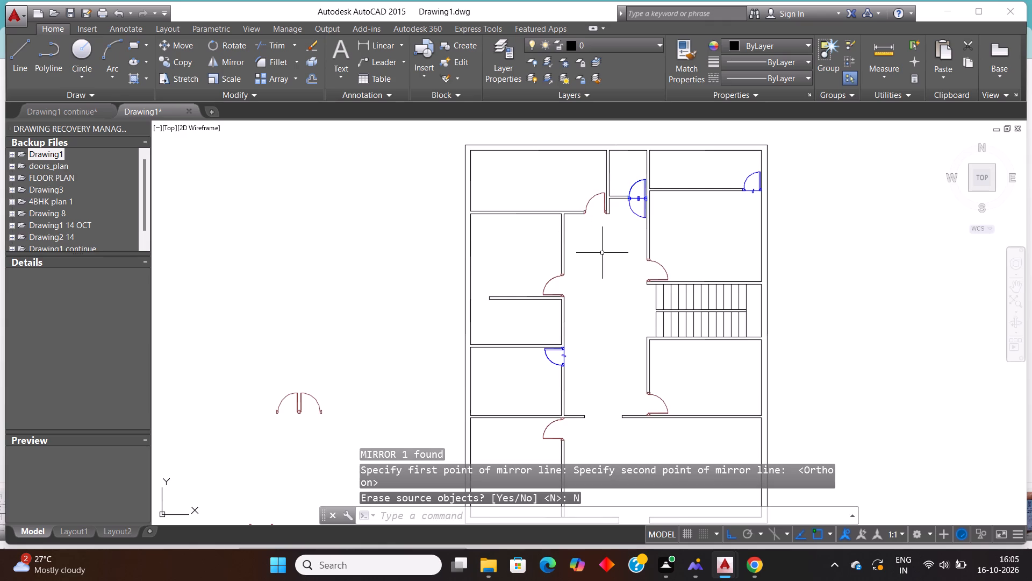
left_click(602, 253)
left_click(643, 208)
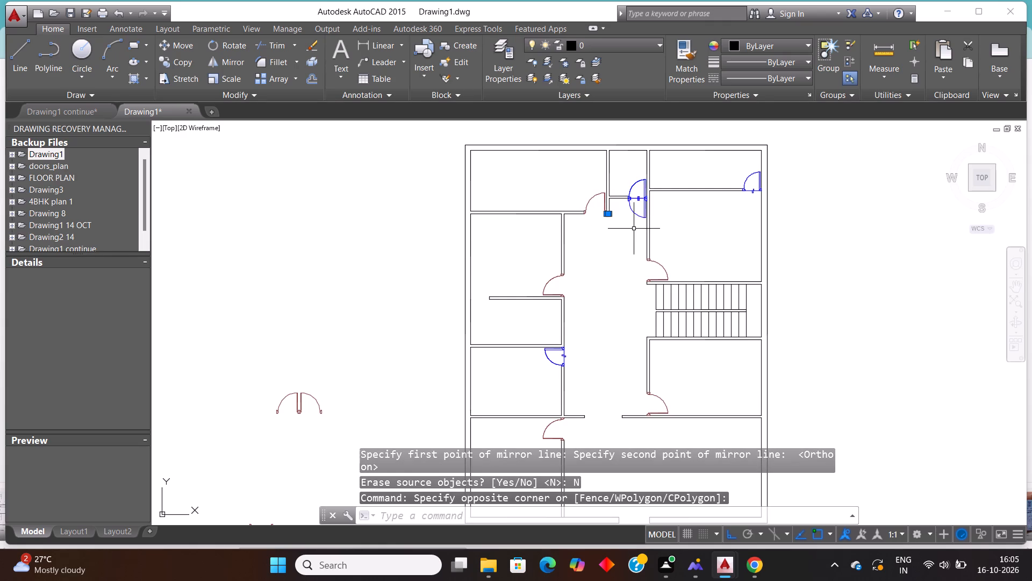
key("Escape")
Copy the downward-swinging blue door below the small top-centre room into the left bathroom, beneath its upper partition wall.
scroll(658, 208, "up", 2)
left_click(608, 213)
left_click(579, 229)
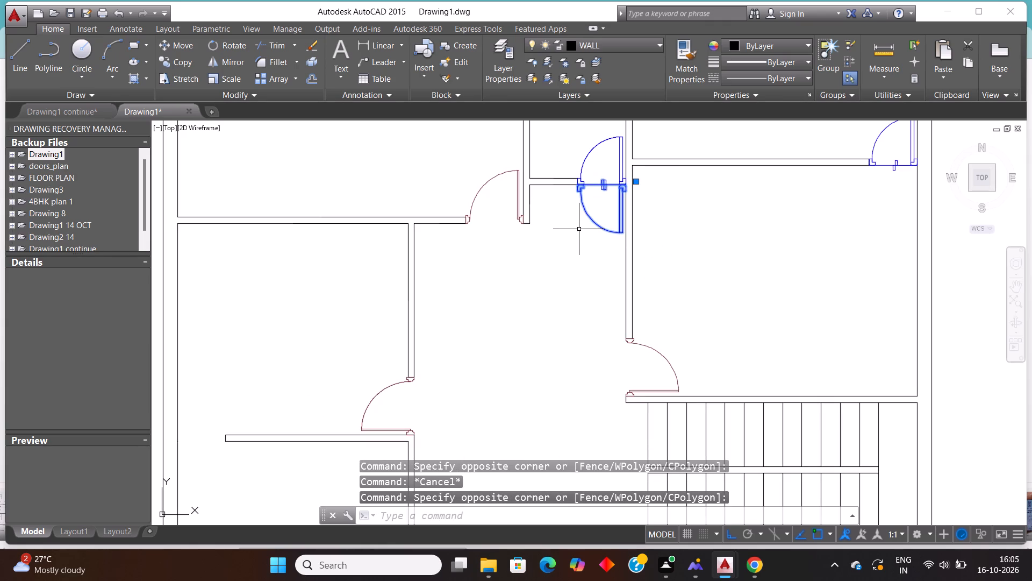
key("ctrl+c")
key("ctrl+v")
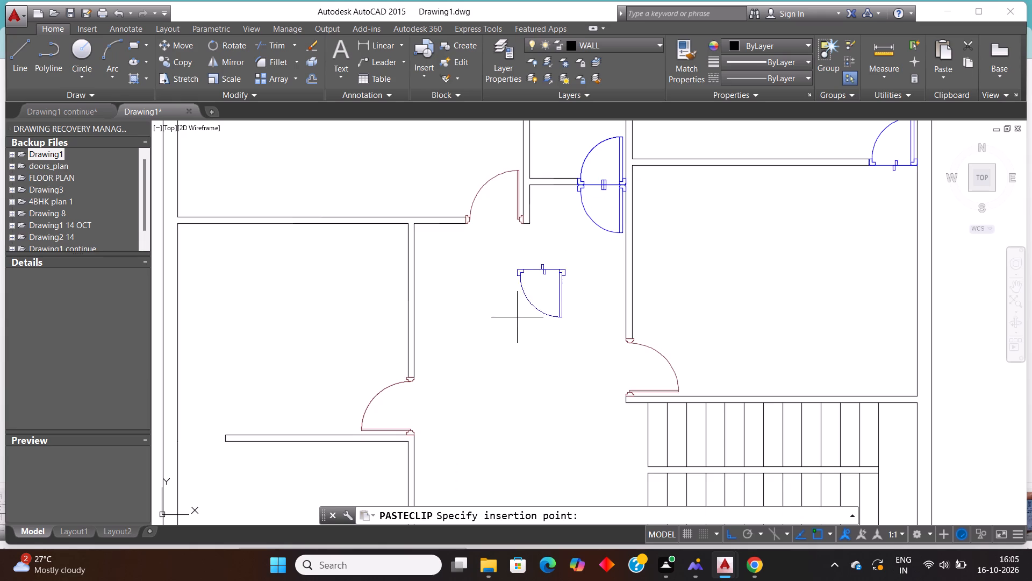
scroll(536, 310, "down", 2)
scroll(398, 397, "up", 3)
left_click(490, 389)
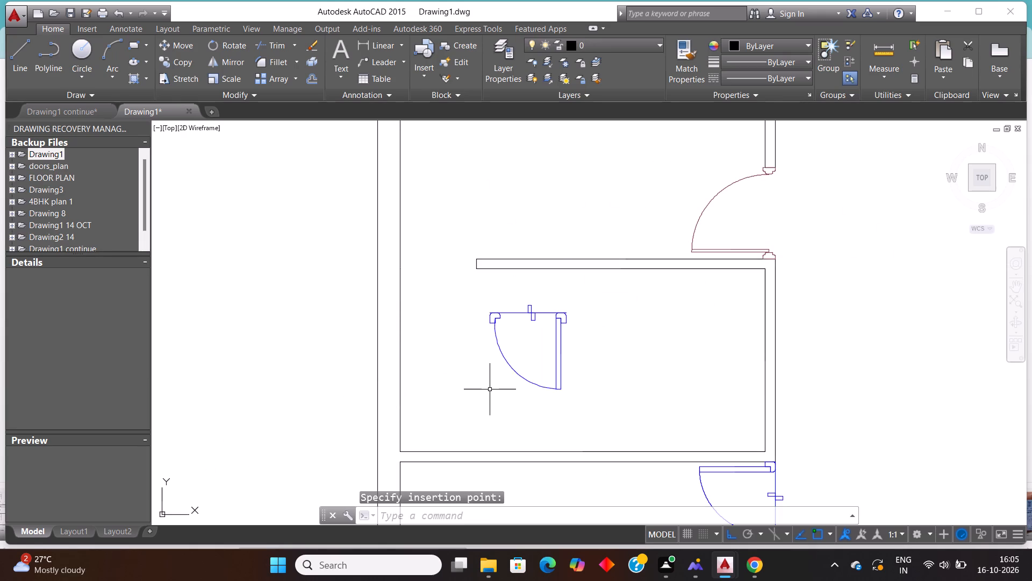
Mirror the pasted blue door left to right about a vertical line at its right jamb, erasing the source.
left_click(574, 417)
left_click(548, 382)
type("MI")
key("Return")
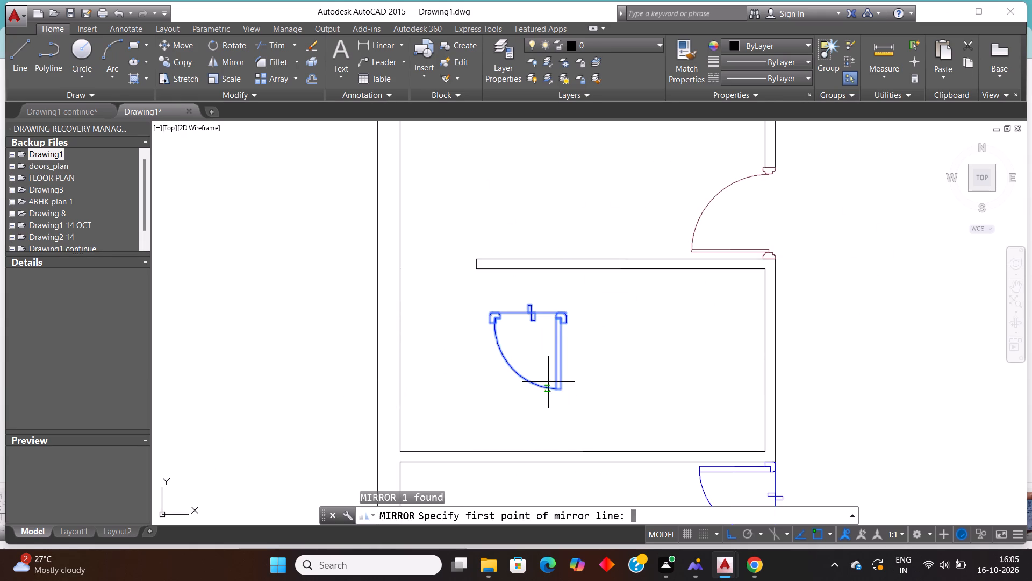
left_click(558, 309)
left_click(601, 385)
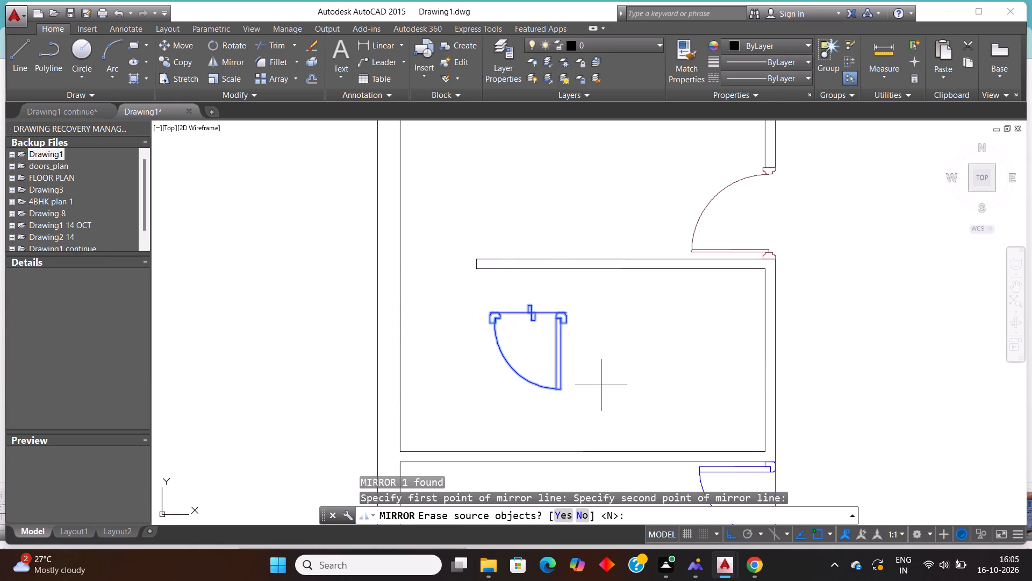
key("y")
key("Return")
Move the mirrored door by its upper left jamb corner to the left outer wall's inner face, into the bathroom's upper wall opening.
left_click(644, 373)
left_click(589, 354)
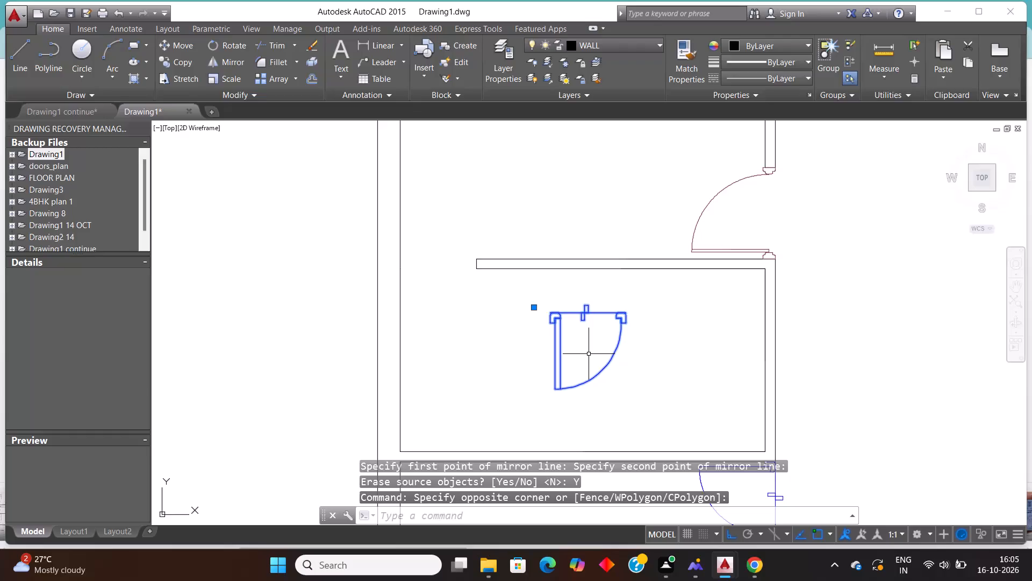
key("m")
key("Return")
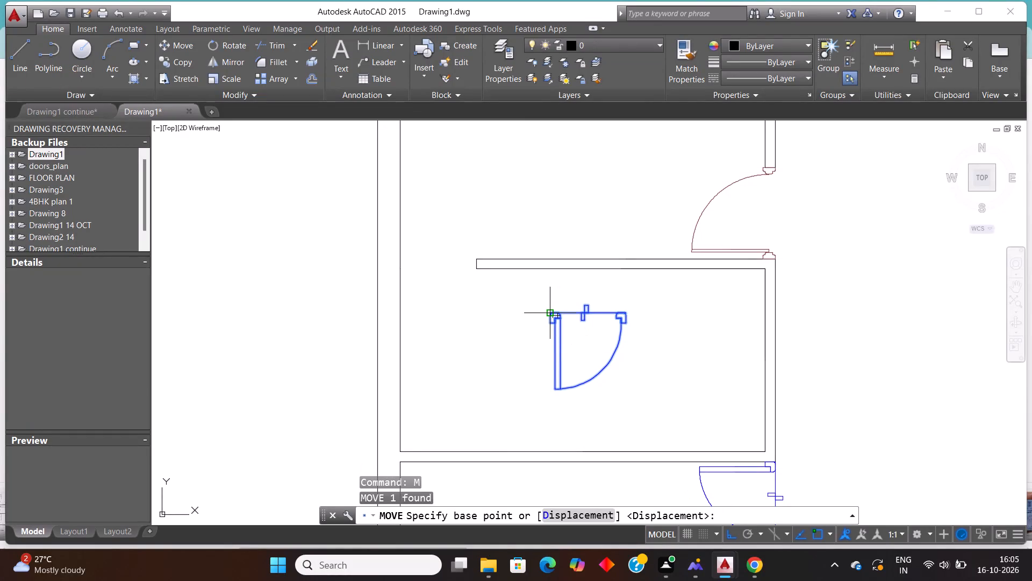
left_click(551, 311)
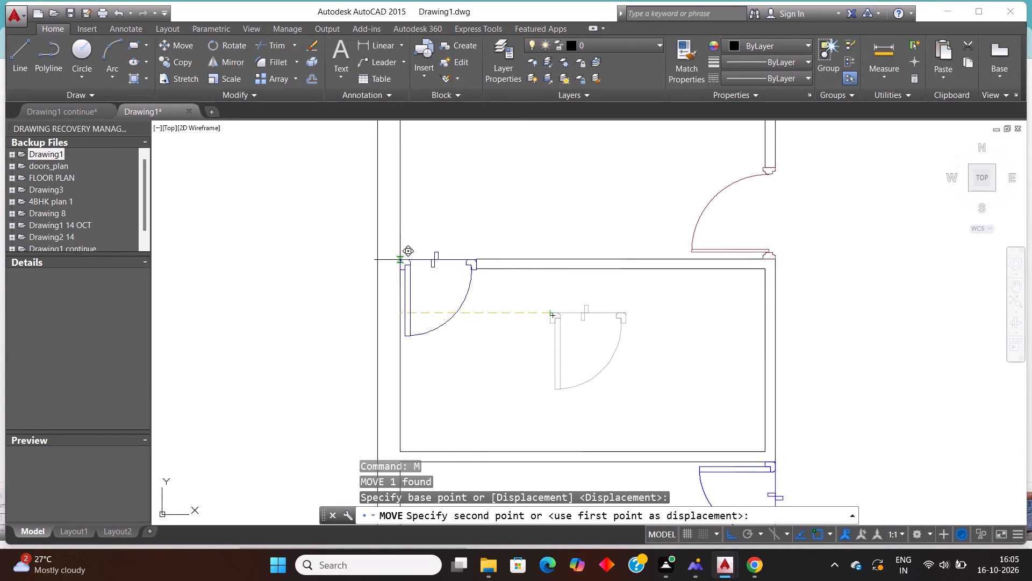
left_click(399, 259)
Move that door down slightly so its right jamb's upper corner meets the upper corner of the partition wall's end.
scroll(435, 268, "up", 2)
scroll(529, 230, "up", 1)
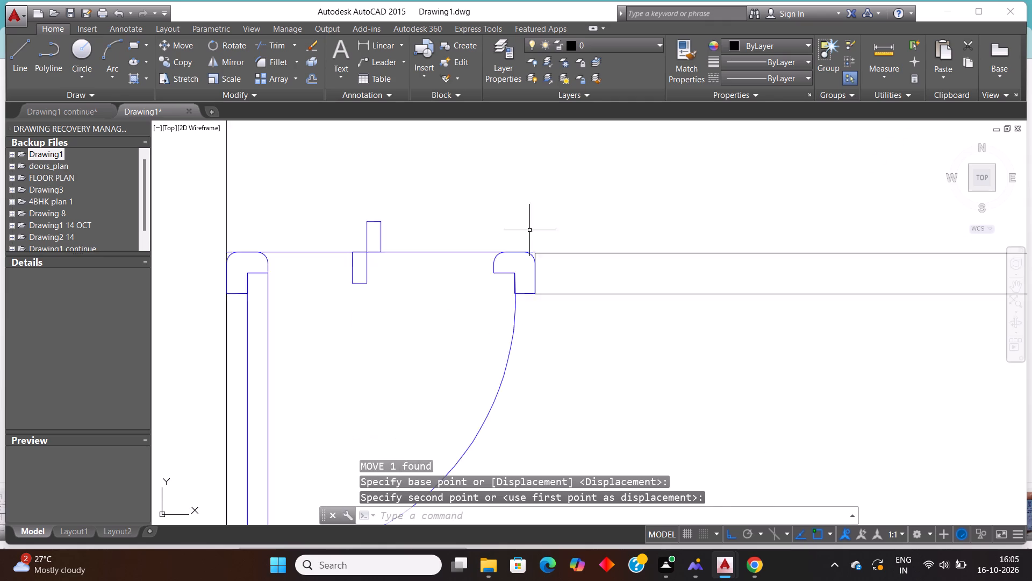
scroll(529, 230, "up", 5)
left_click(481, 288)
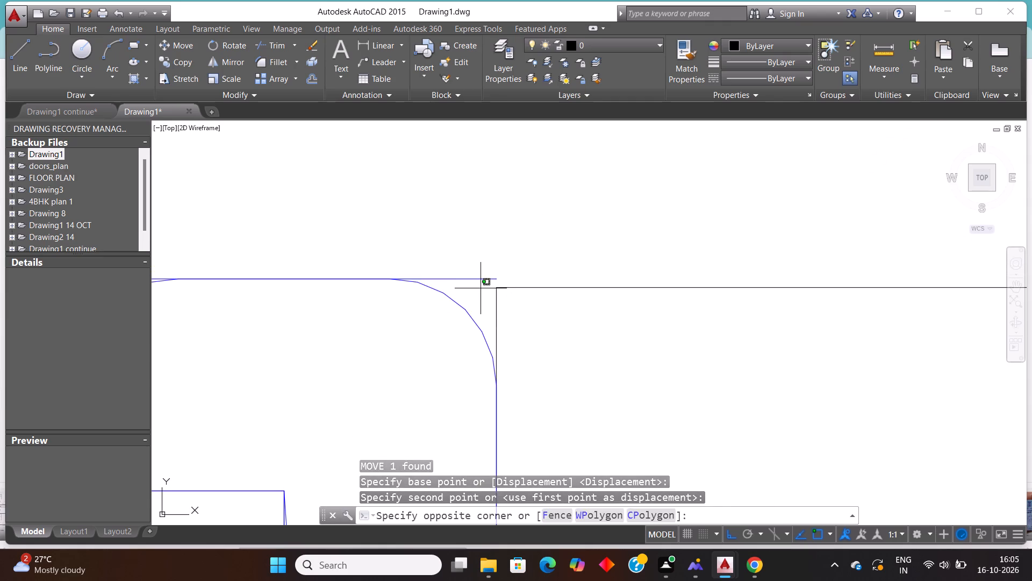
left_click(463, 270)
key("m")
key("Return")
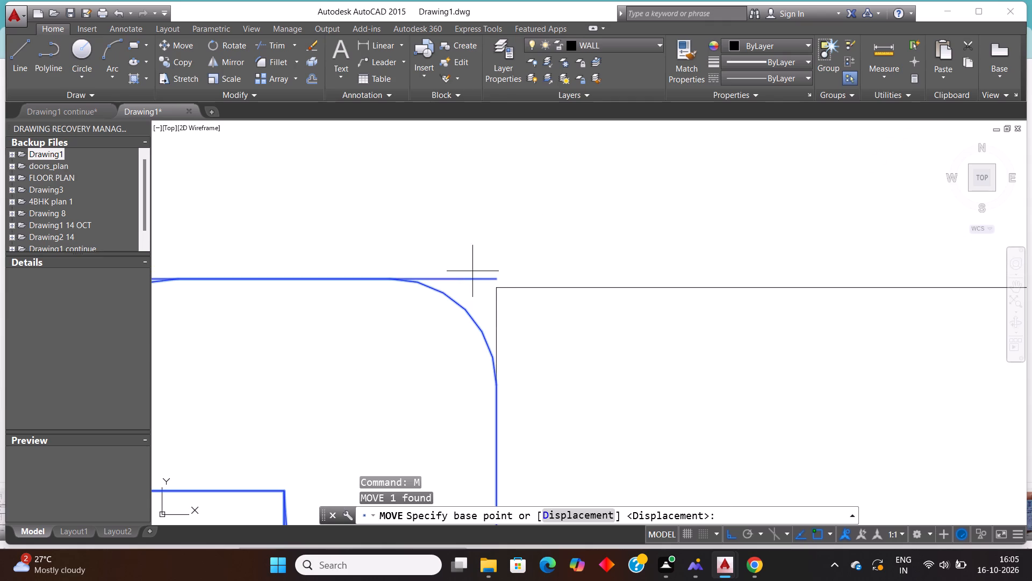
left_click(493, 276)
left_click(496, 286)
Delete the leftover downward-swinging blue door below the small top-centre room.
scroll(538, 239, "down", 2)
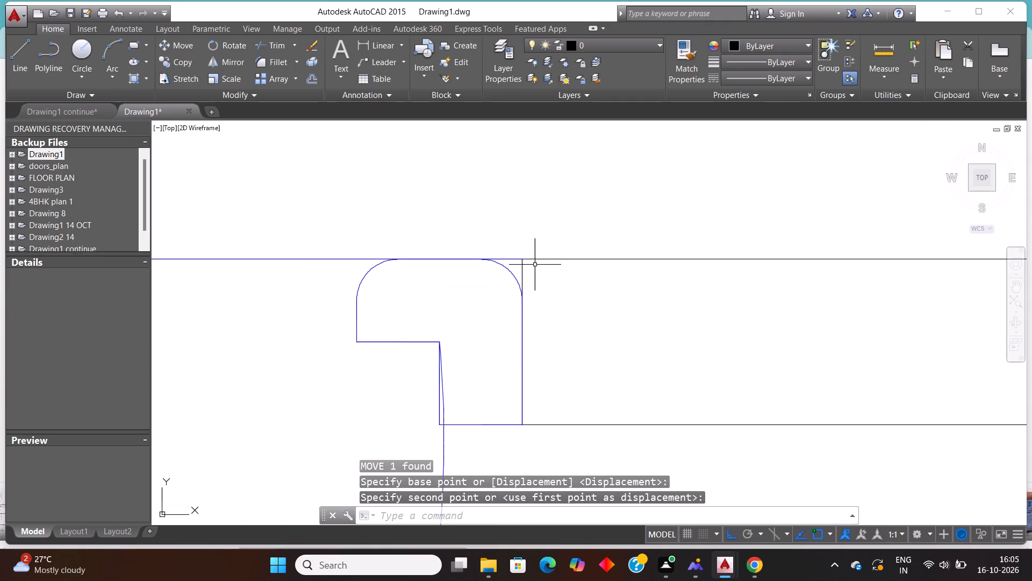
scroll(535, 267, "down", 12)
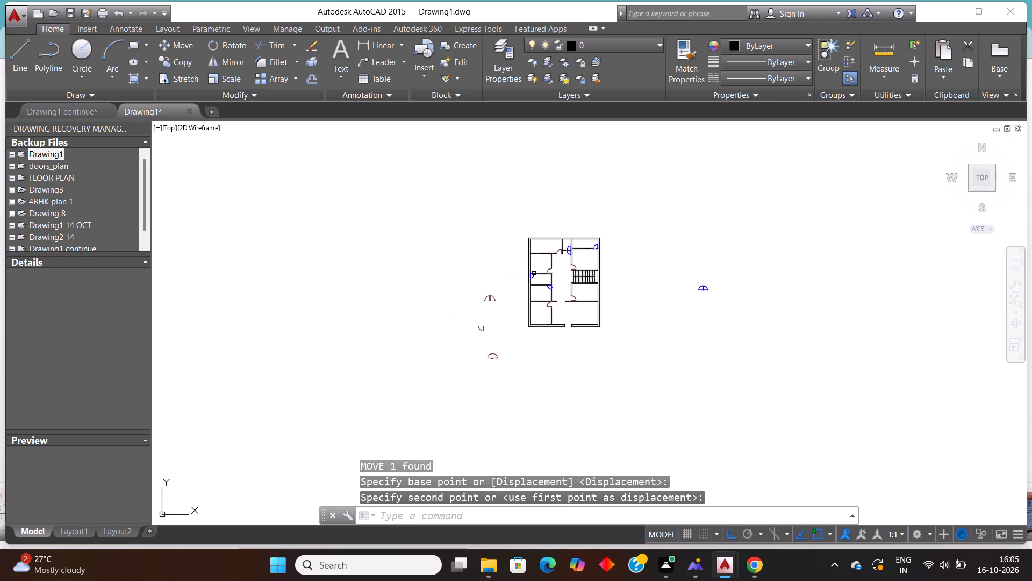
scroll(566, 244, "up", 4)
left_click(521, 290)
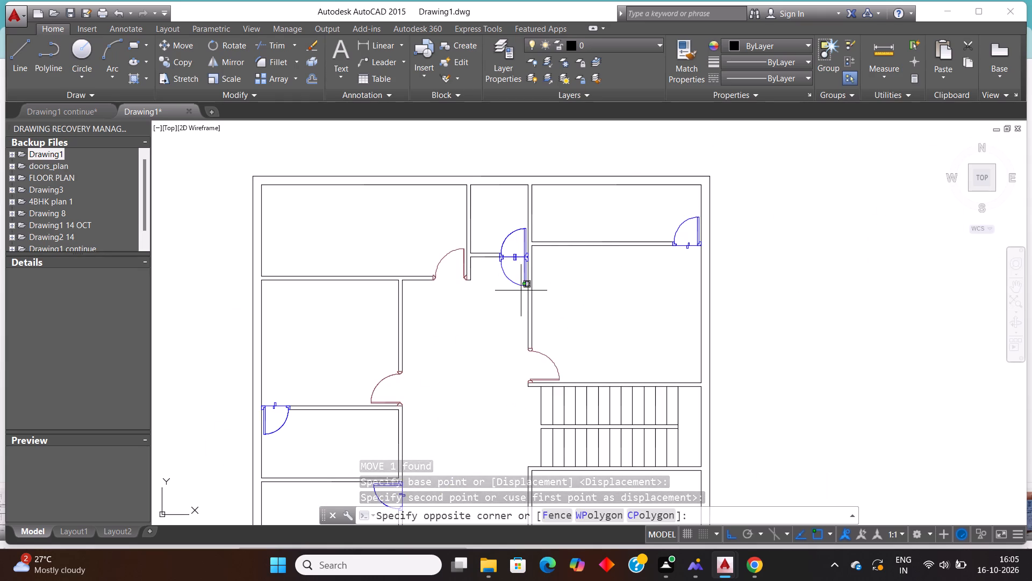
left_click(507, 273)
key("Delete")
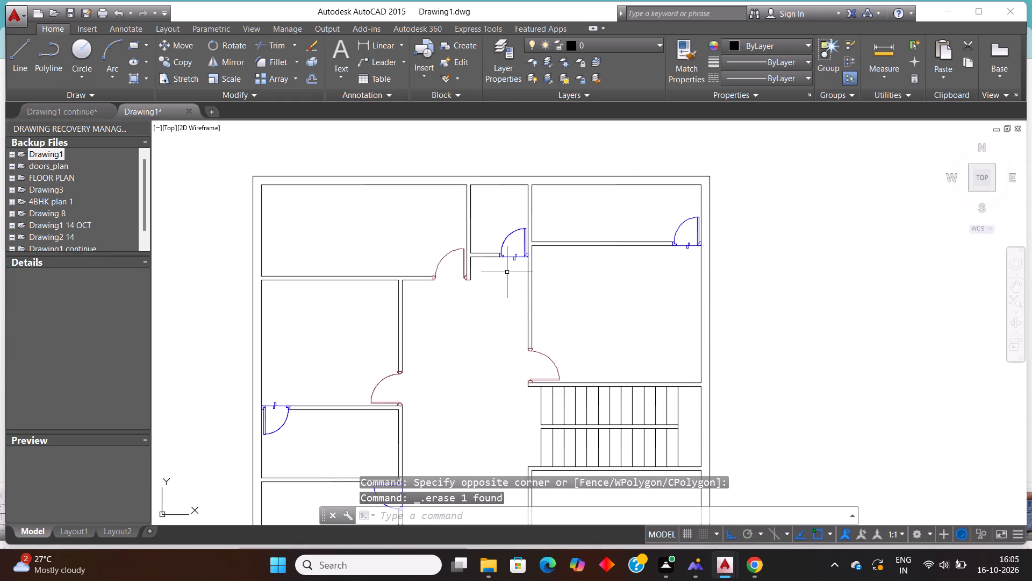
Compare the doors placed in the redrawn plan with those in the reference floor plan image.
scroll(513, 317, "down", 2)
scroll(557, 334, "down", 1)
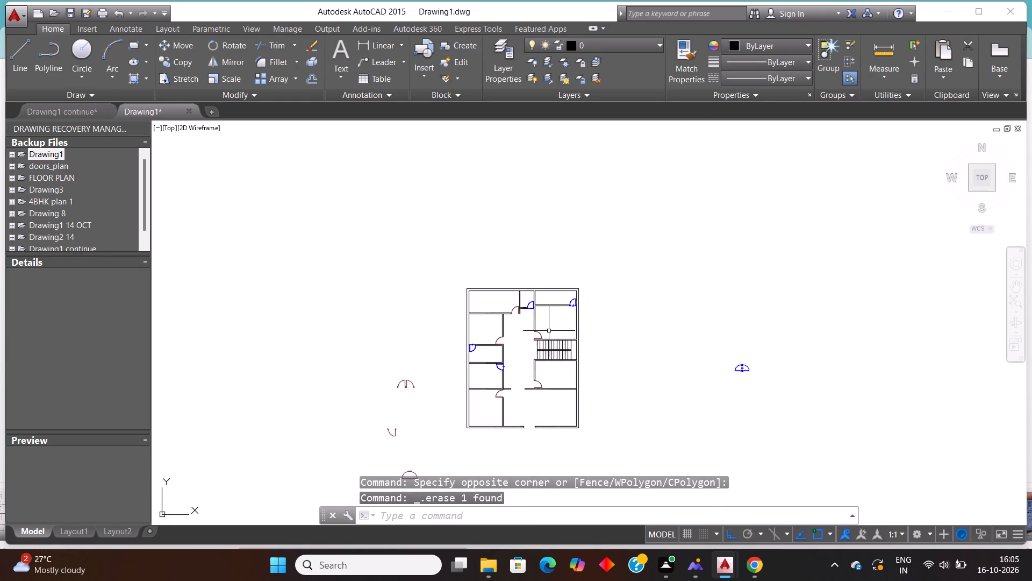
scroll(546, 336, "down", 4)
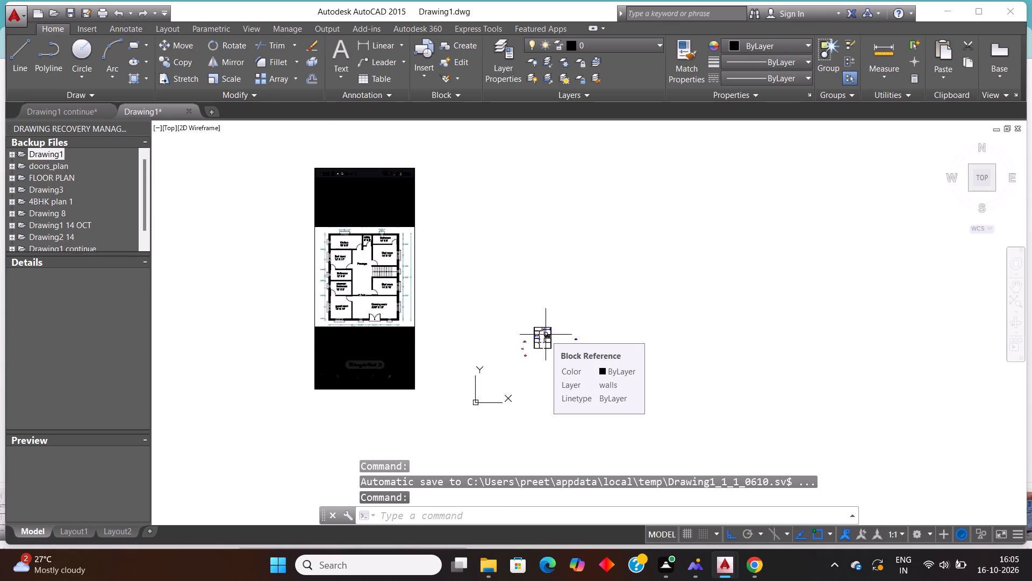
scroll(525, 327, "up", 2)
scroll(573, 352, "up", 1)
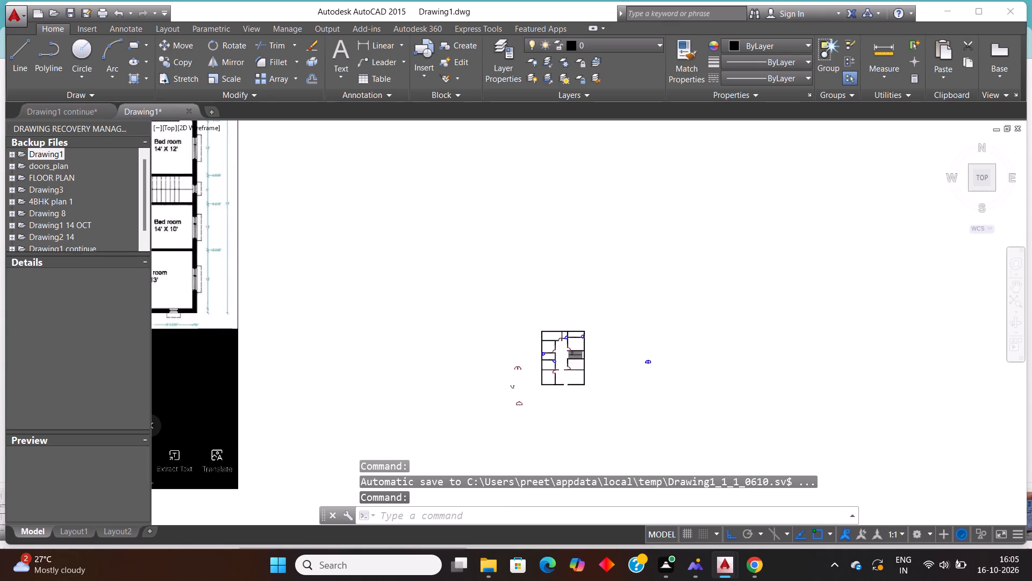
scroll(573, 352, "up", 1)
scroll(569, 357, "down", 2)
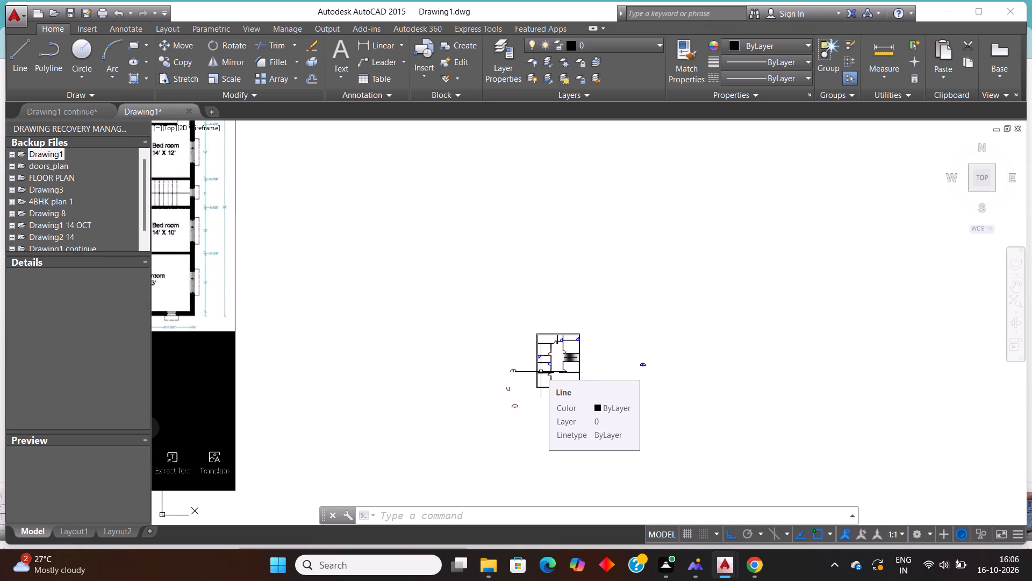
scroll(584, 366, "down", 2)
scroll(576, 372, "up", 3)
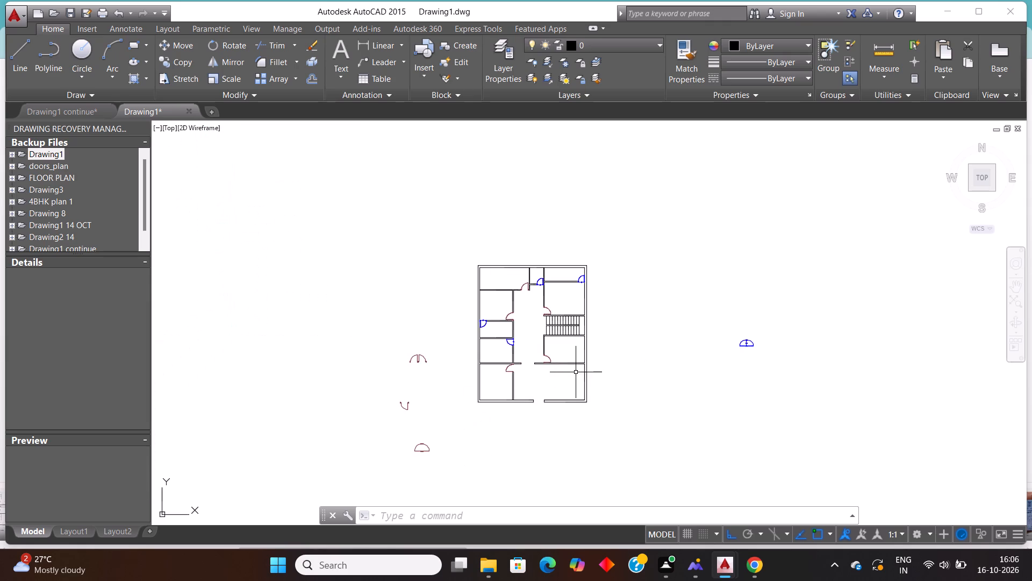
scroll(574, 388, "up", 1)
scroll(484, 384, "up", 1)
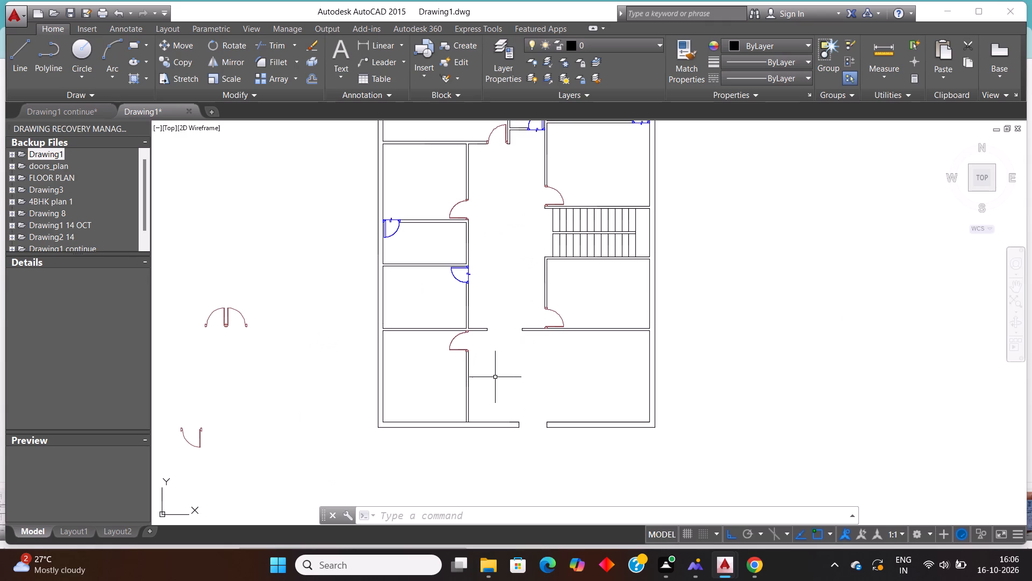
scroll(498, 374, "down", 1)
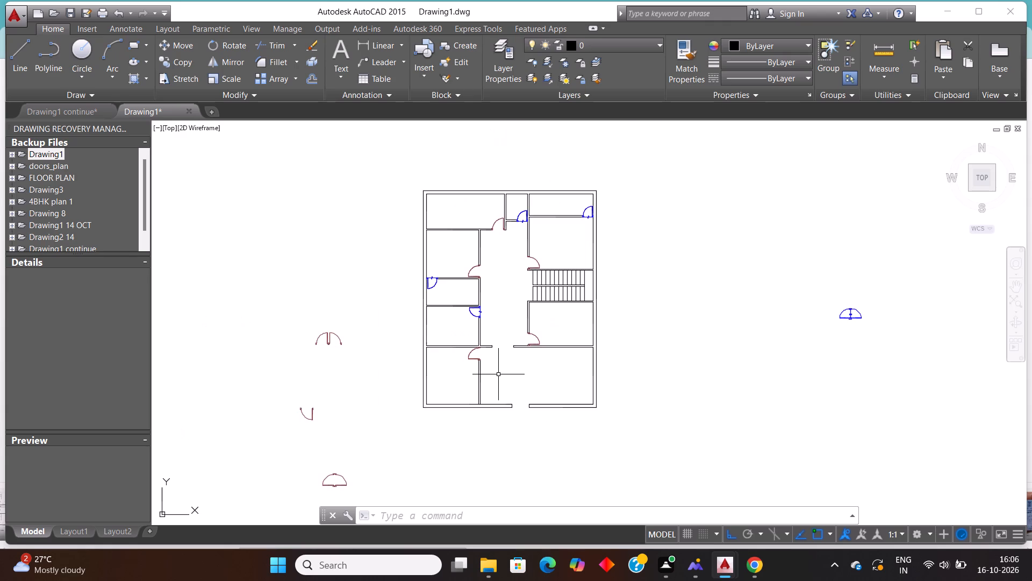
scroll(498, 374, "down", 1)
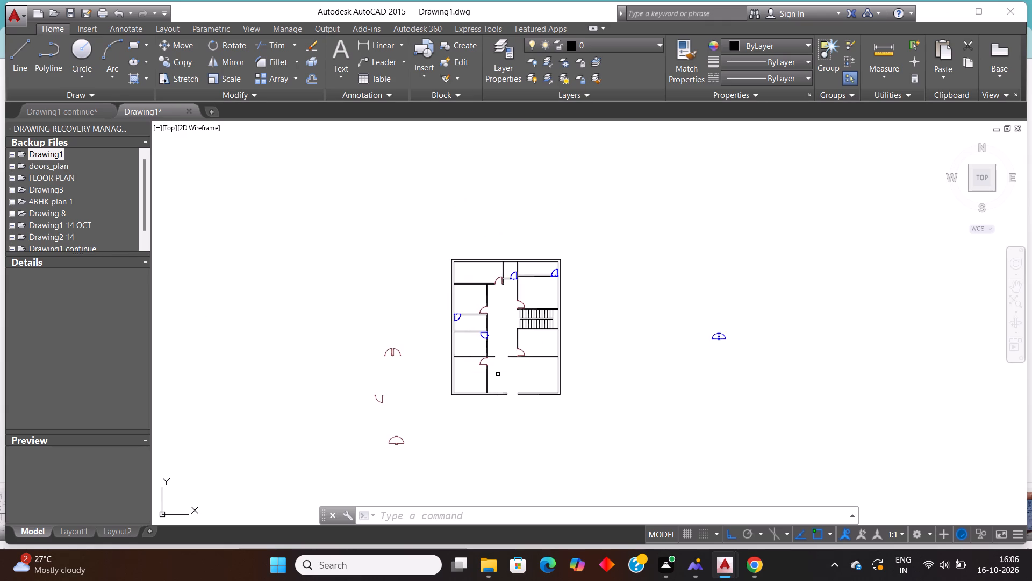
scroll(505, 379, "down", 4)
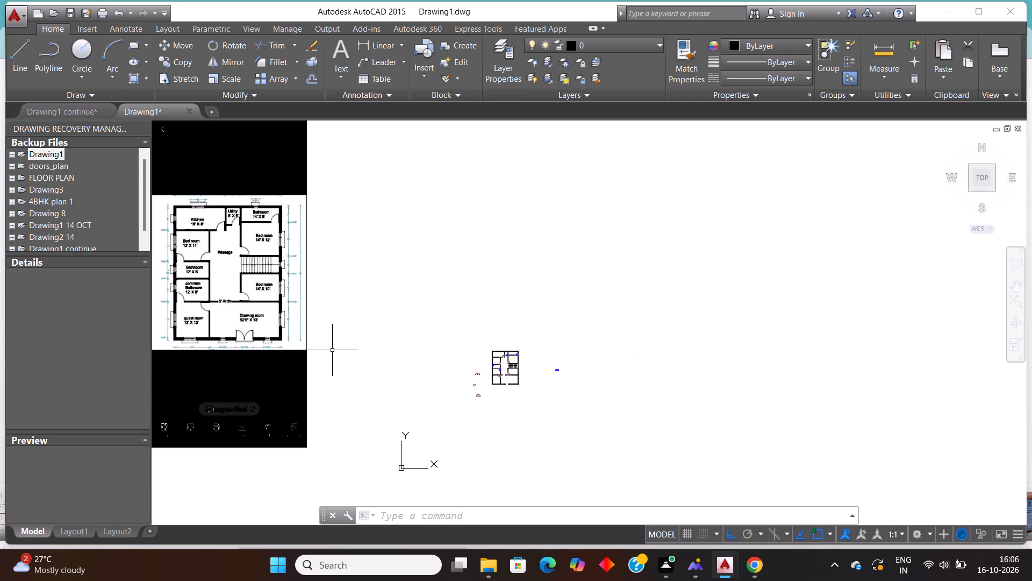
scroll(339, 351, "down", 1)
scroll(227, 336, "up", 2)
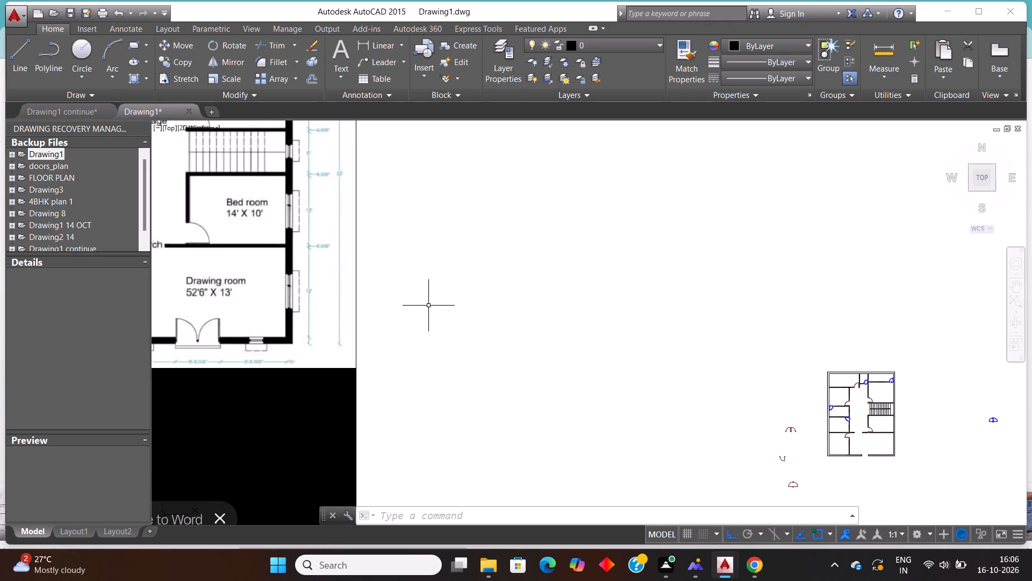
scroll(428, 306, "down", 2)
scroll(609, 361, "up", 1)
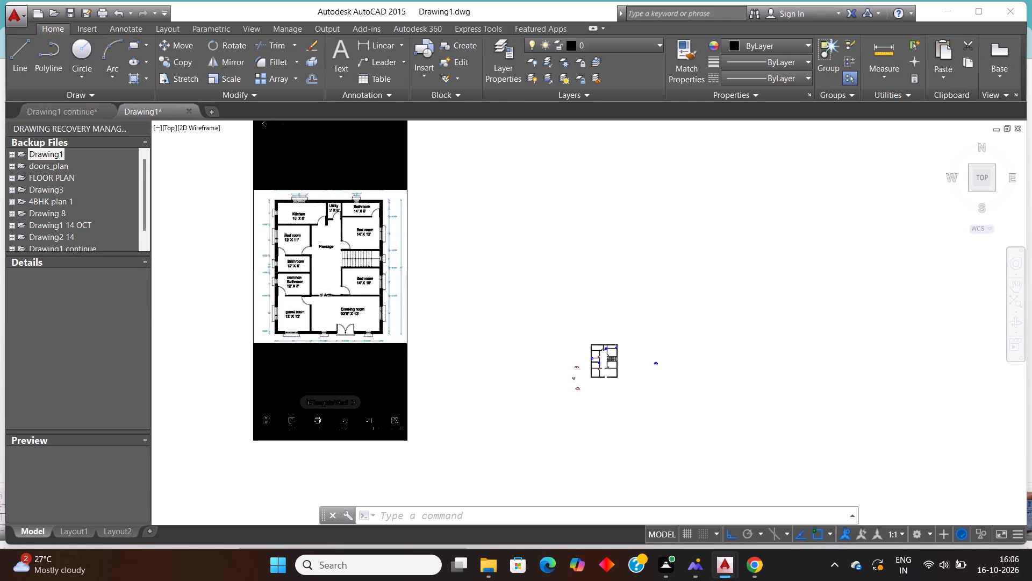
Delete the spare pair of blue doors lying to the right of the plan.
scroll(609, 361, "up", 3)
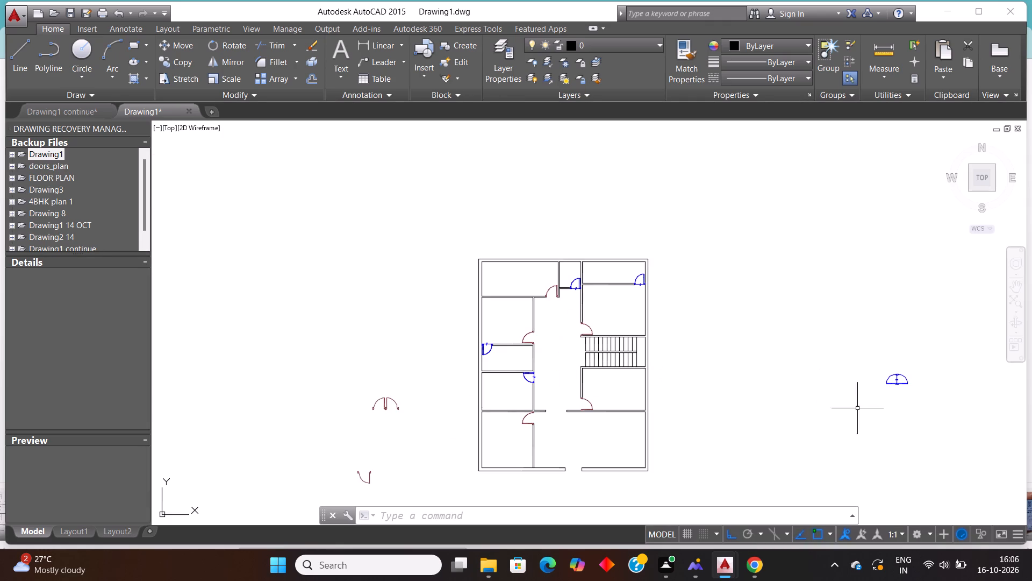
left_click_drag(923, 405, 915, 400)
left_click(866, 356)
key("Delete")
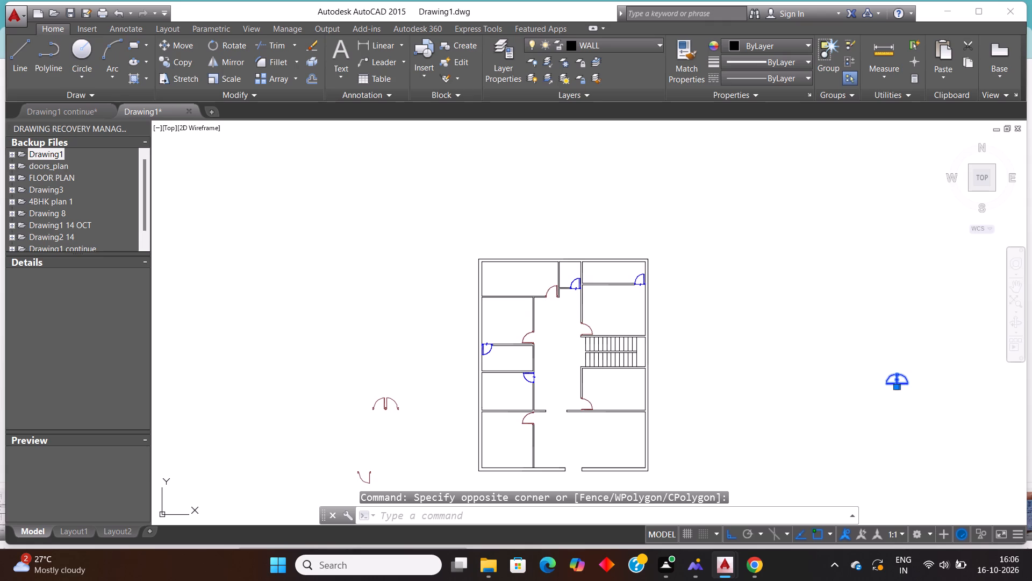
Delete all the spare red doors lying to the left of the plan.
scroll(650, 330, "down", 2)
scroll(560, 402, "up", 2)
left_click(576, 449)
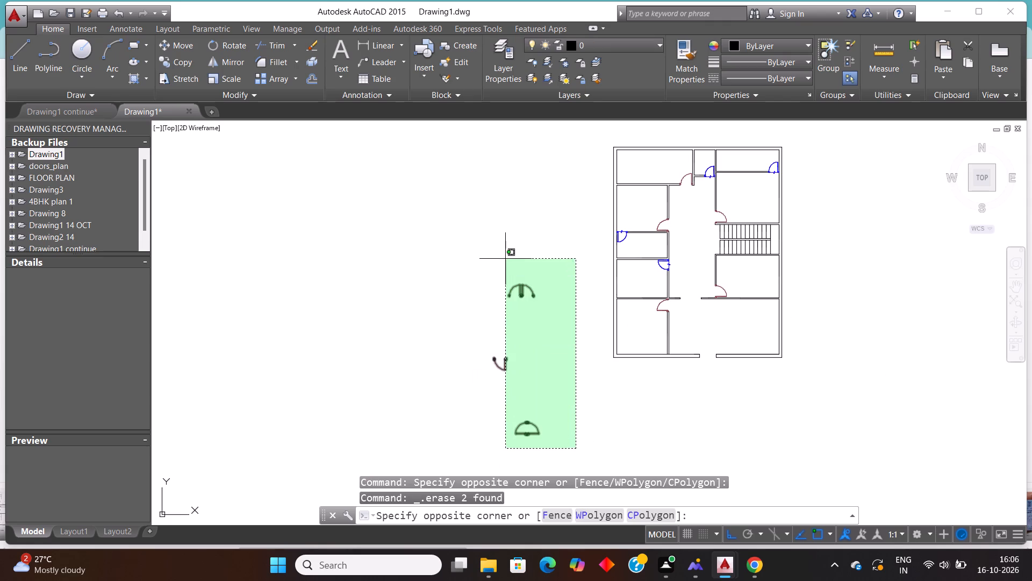
left_click(505, 258)
key("Delete")
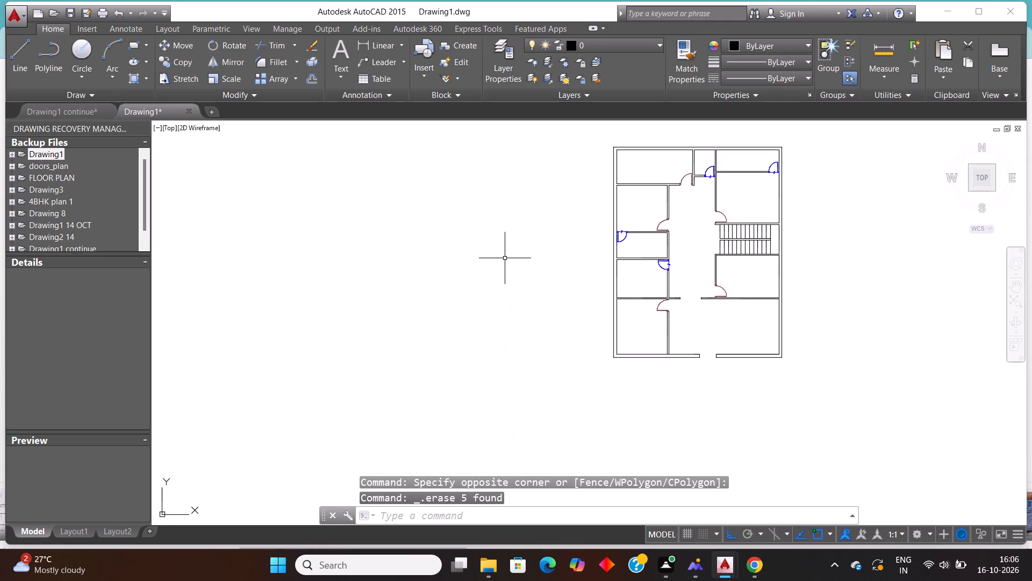
Examine the drawing room and its double entrance door in the reference image against the redrawn plan.
scroll(505, 258, "down", 2)
scroll(505, 258, "up", 1)
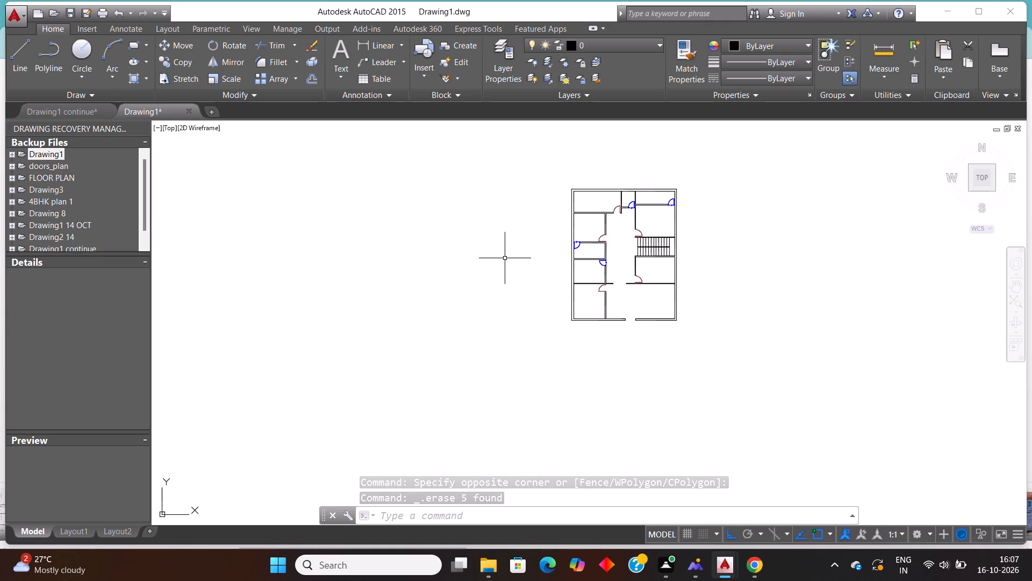
scroll(516, 258, "down", 1)
scroll(560, 217, "up", 2)
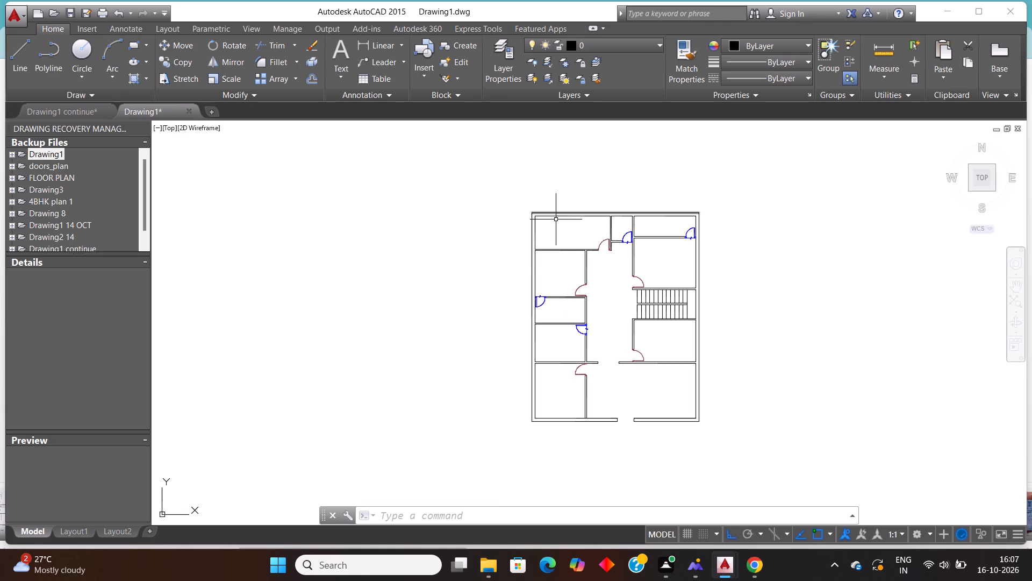
scroll(517, 272, "down", 3)
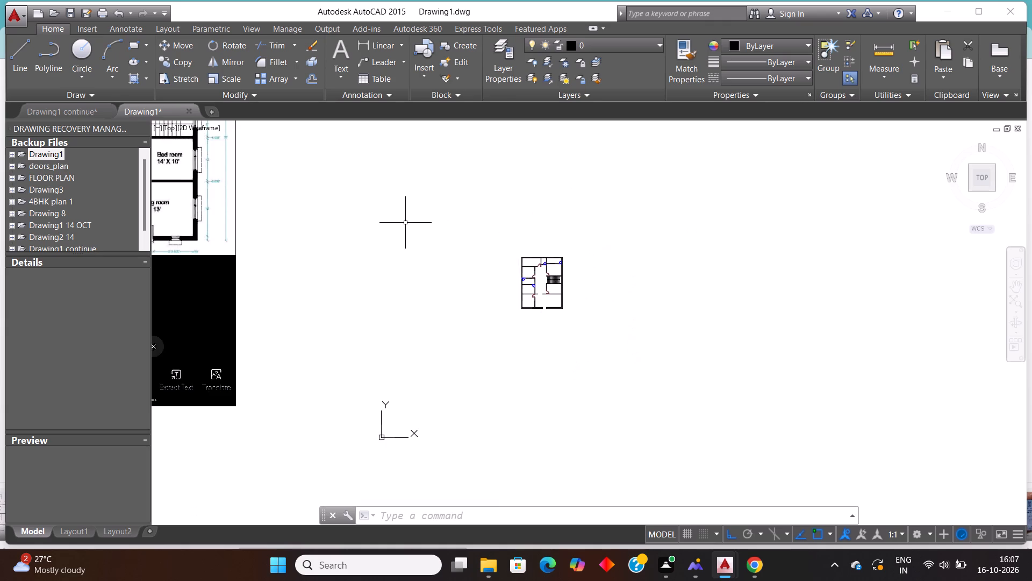
scroll(395, 226, "down", 6)
scroll(254, 188, "down", 3)
scroll(224, 174, "up", 2)
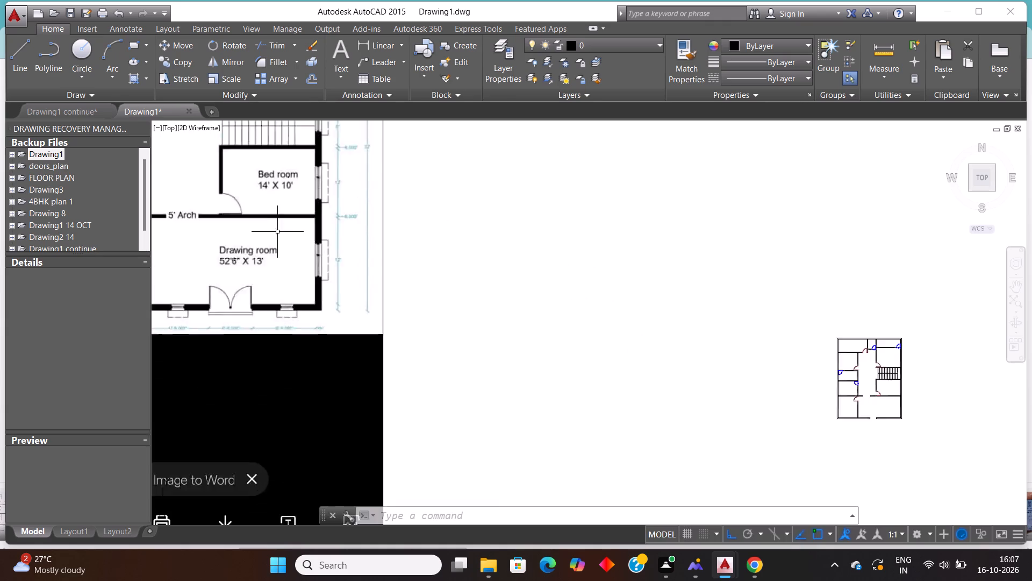
Draw a short vertical line across the top outer wall of the kitchen, near its left corner.
scroll(279, 240, "down", 8)
scroll(228, 134, "up", 2)
scroll(224, 146, "down", 3)
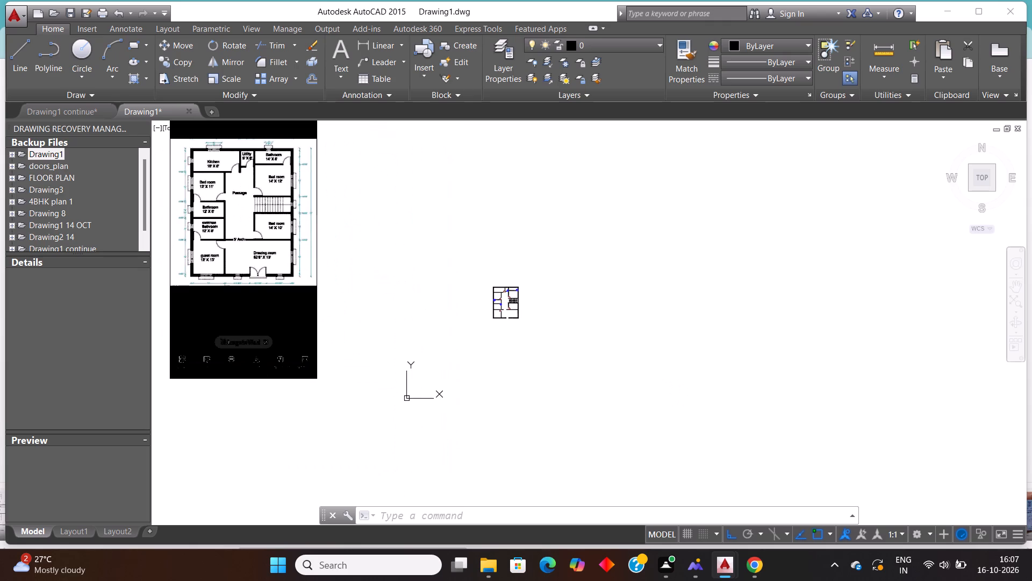
scroll(192, 202, "down", 3)
scroll(385, 261, "down", 1)
scroll(522, 300, "up", 2)
scroll(447, 236, "up", 3)
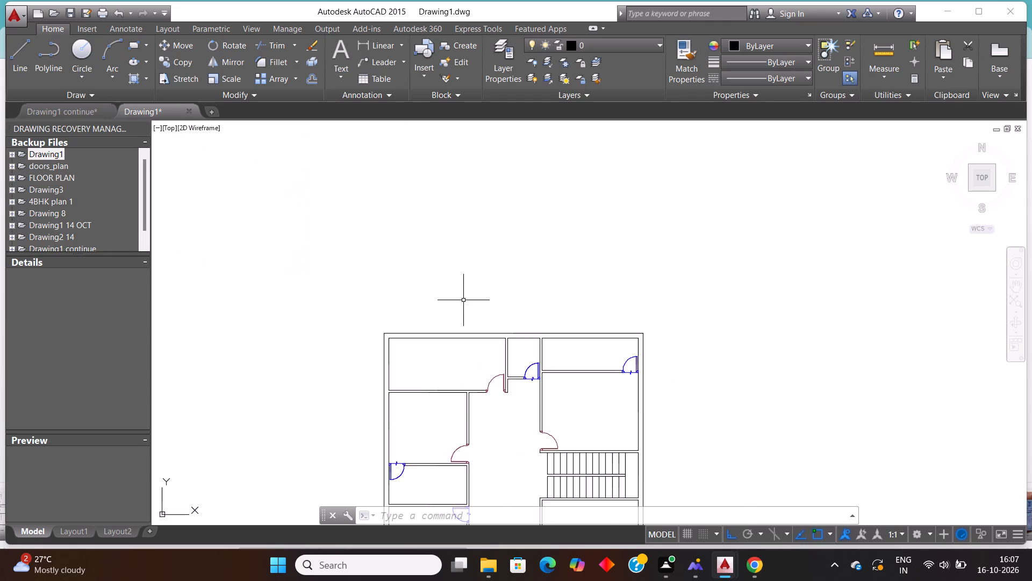
scroll(463, 301, "up", 1)
key("Escape")
key("Escape")
key("l")
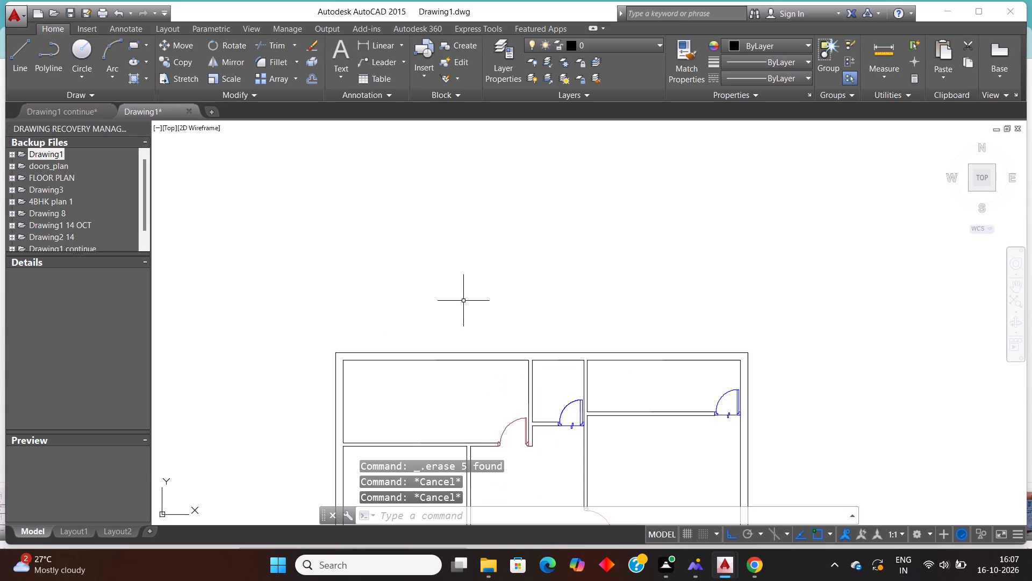
key("Return")
left_click(391, 371)
left_click(390, 297)
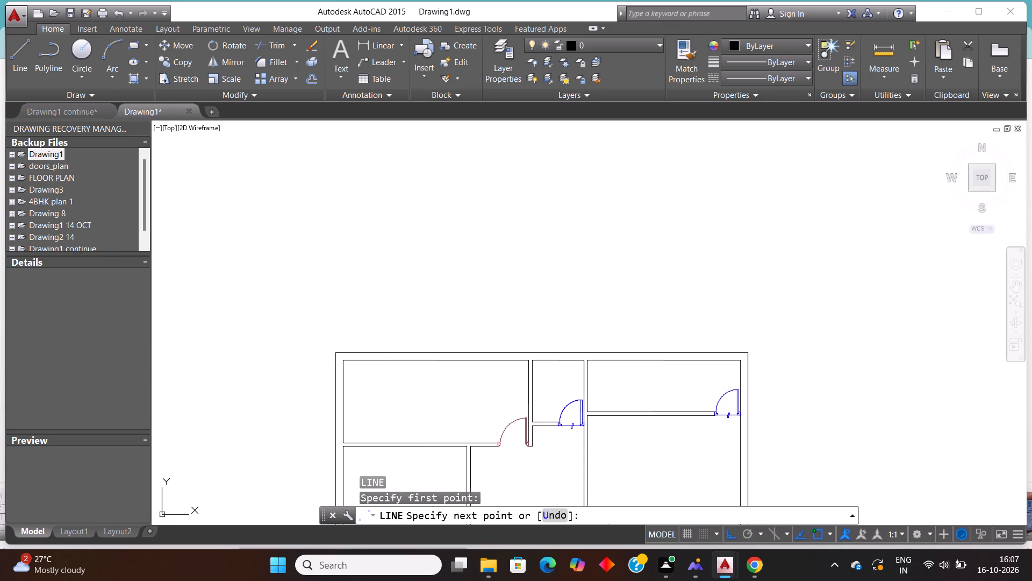
key("Escape")
key("Escape")
Offset the vertical line crossing the kitchen's top wall by 4' to the right.
type("OFF")
key("Return")
type("4'")
key("Return")
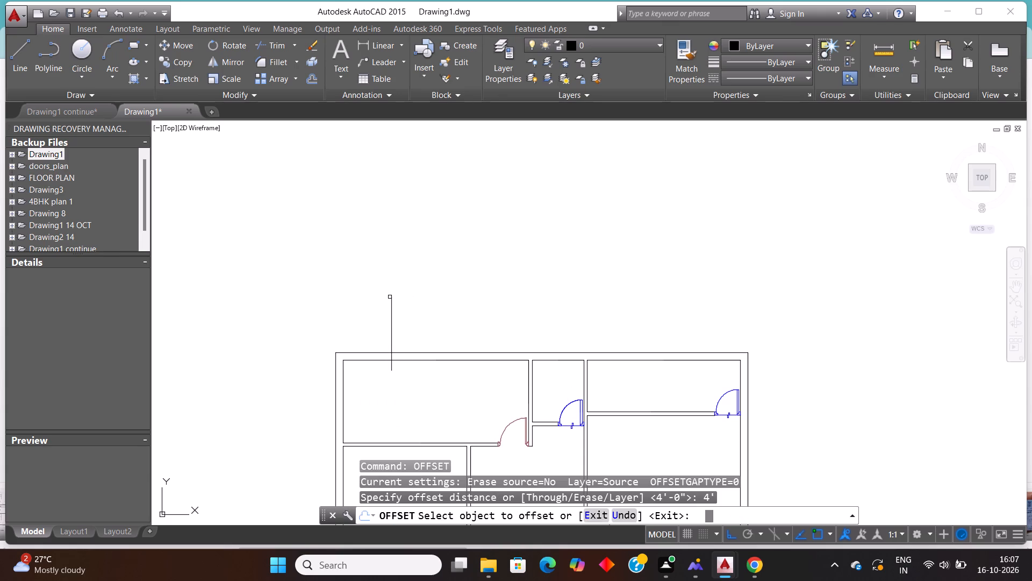
left_click(392, 330)
left_click(527, 279)
key("Escape")
key("Escape")
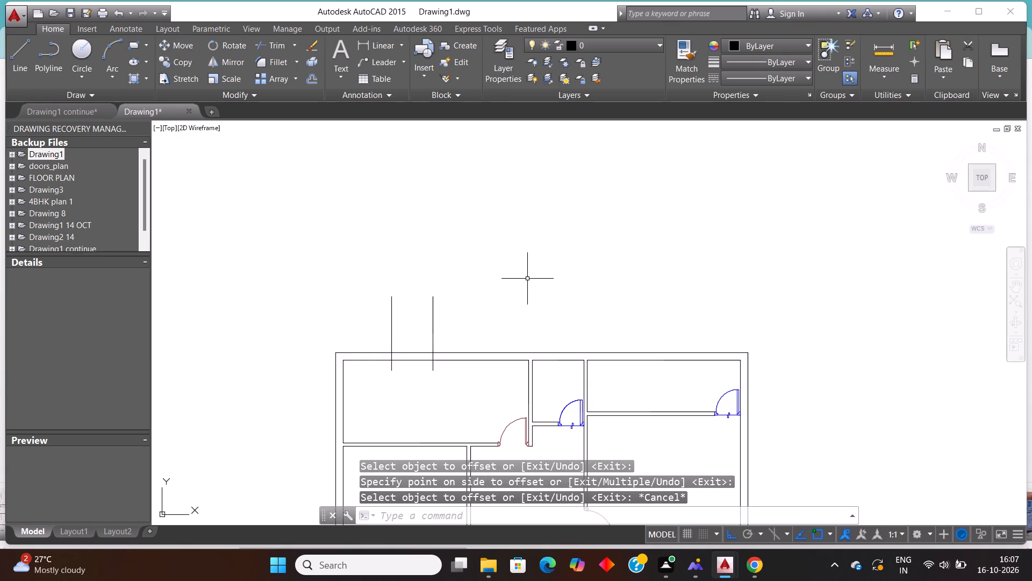
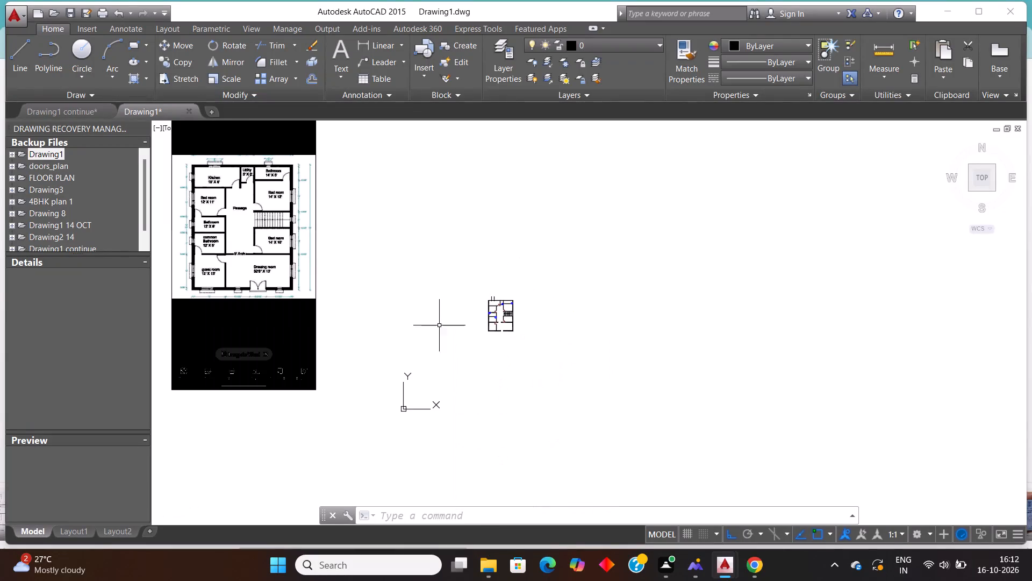
Delete the attached reference floor plan image beside the drawn plan.
left_click_drag(348, 369, 354, 369)
left_click(293, 326)
key("Delete")
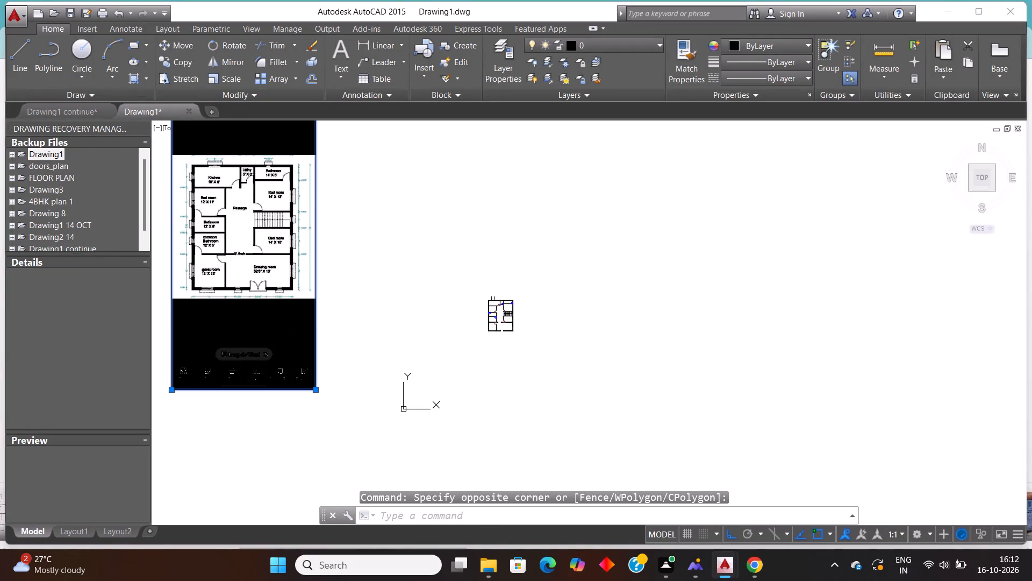
Save the drawing as Drawing16 OCT in the fuji workspace folder, using the AutoCAD 2013 Drawing format.
scroll(563, 308, "up", 2)
scroll(514, 332, "up", 1)
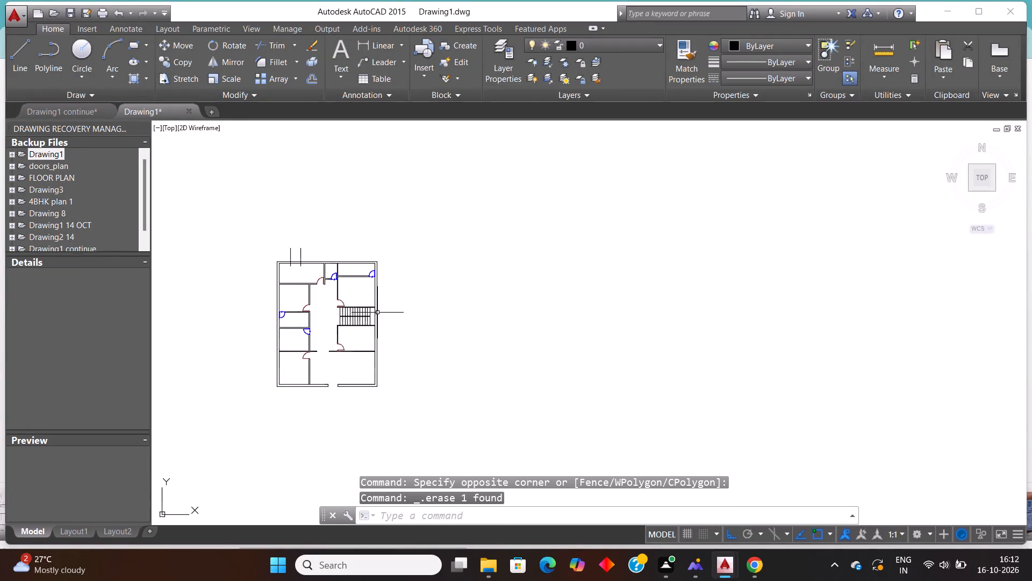
key("ctrl+s")
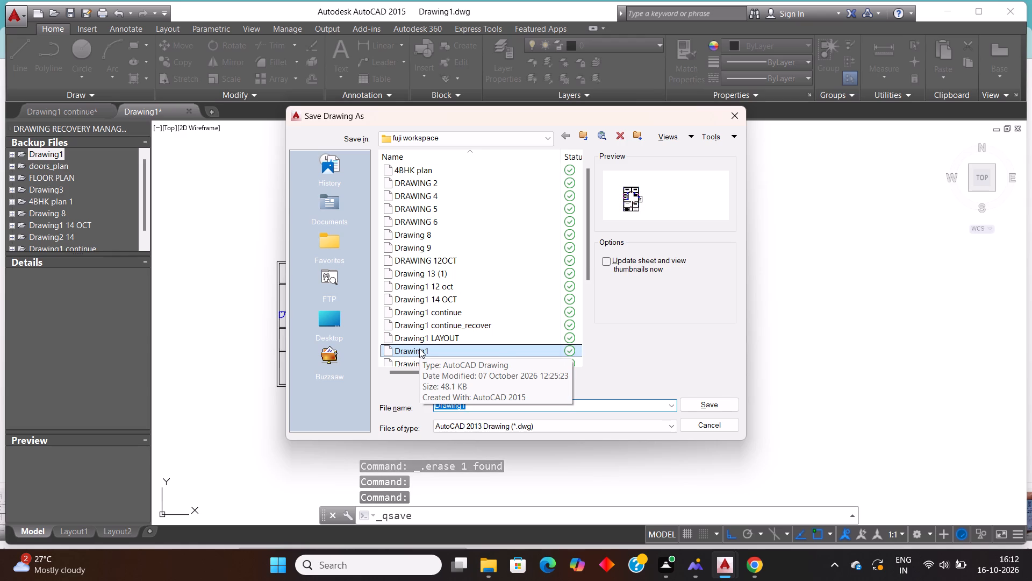
scroll(419, 349, "up", 1)
left_click(481, 408)
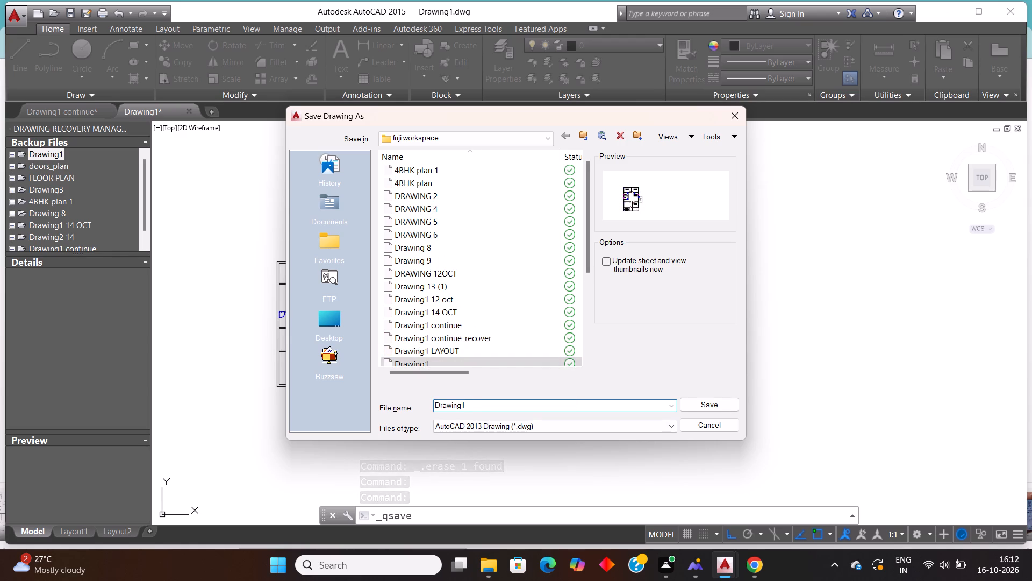
key("5")
key("BackSpace")
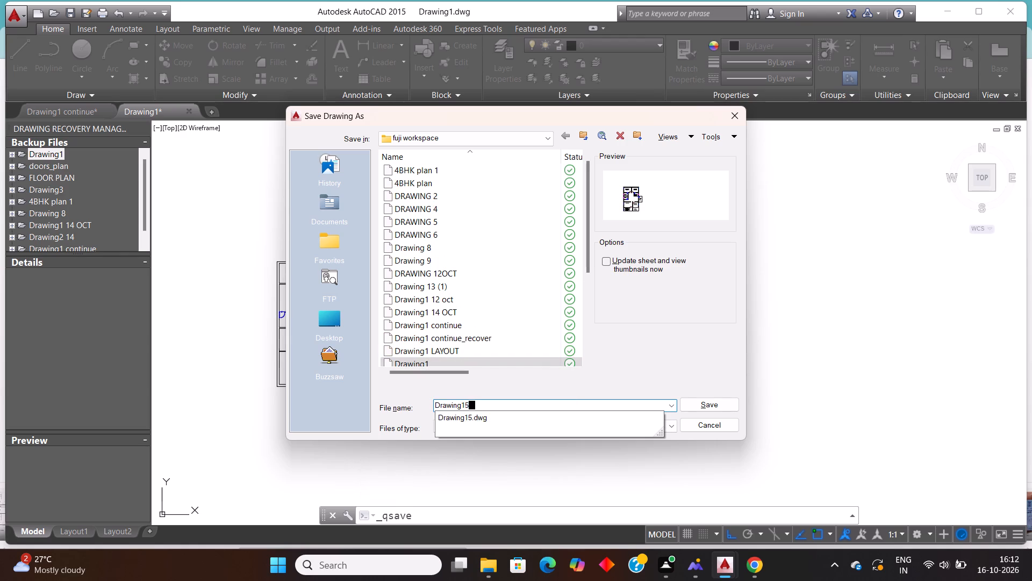
type("6")
key("space")
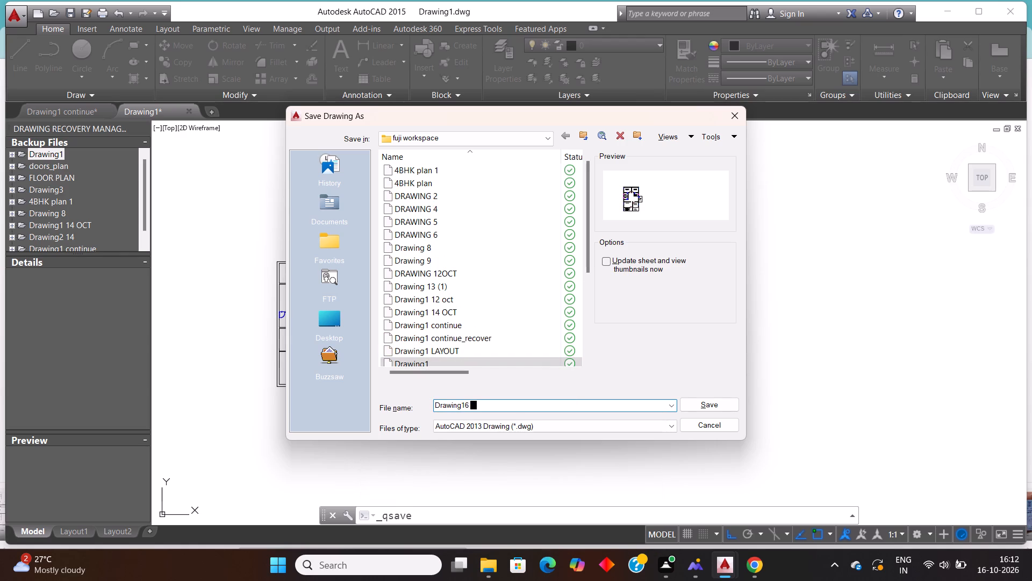
type("OCT")
key("space")
left_click(709, 408)
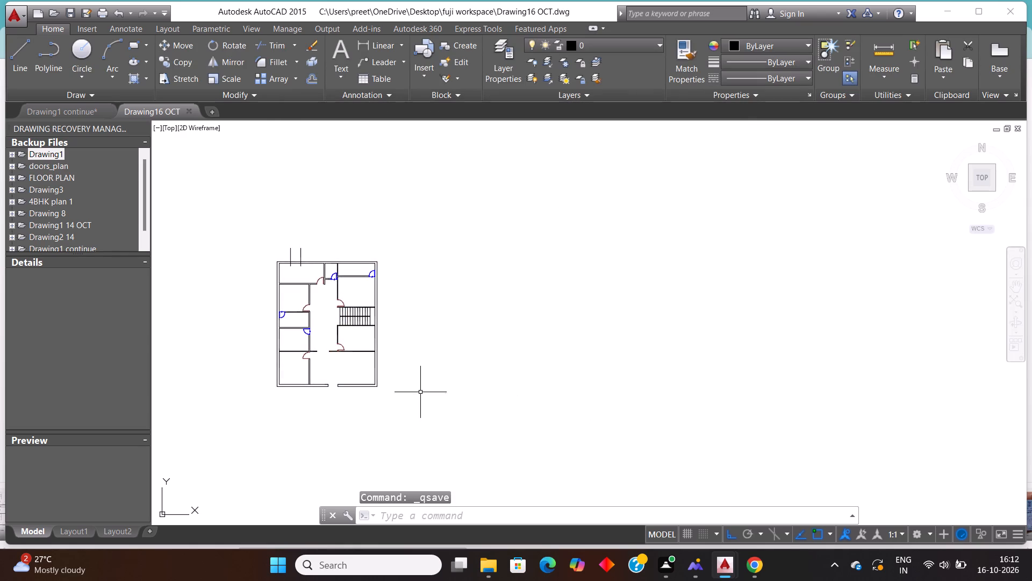
Save the Drawing16 OCT file again under its existing name.
scroll(448, 397, "down", 3)
scroll(421, 402, "up", 3)
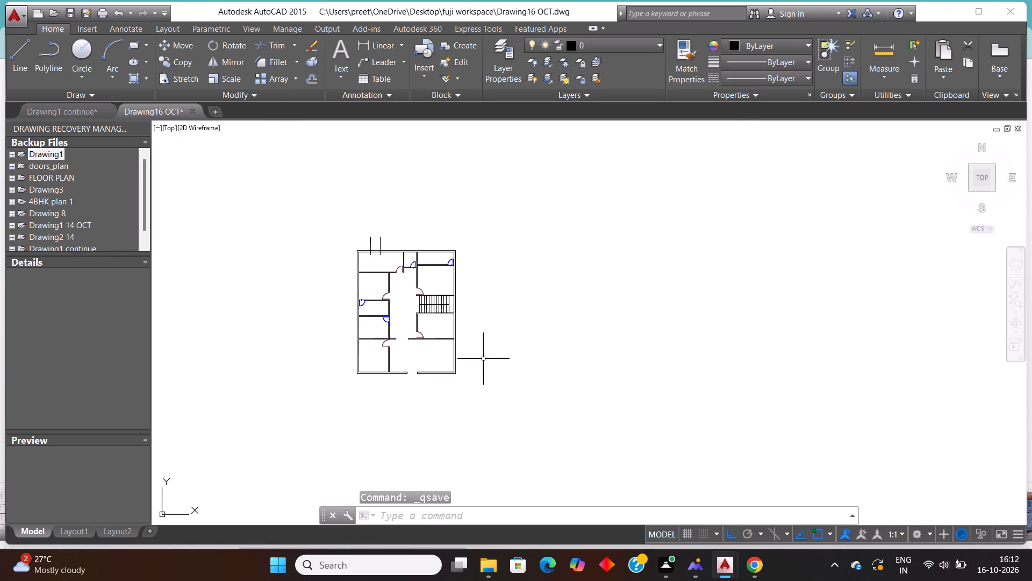
scroll(400, 269, "up", 1)
key("ctrl+s")
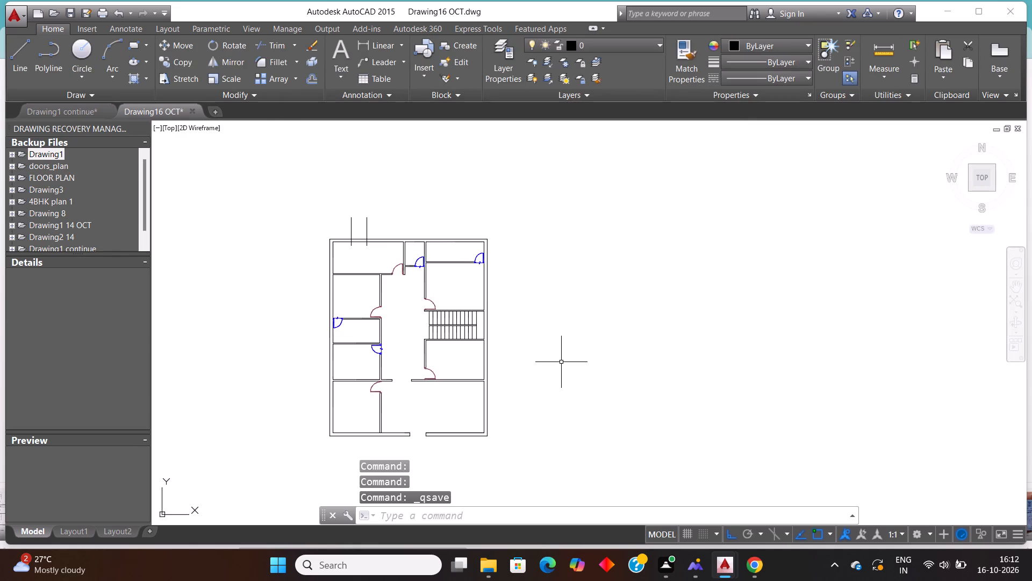
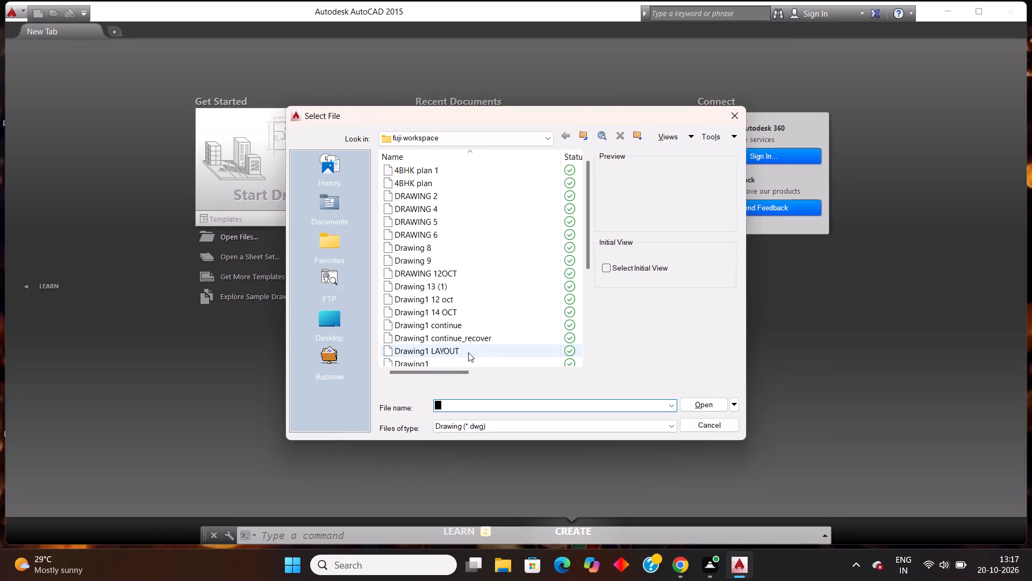
Open the Drawing16 OCT file from the fuji workspace folder.
scroll(425, 336, "down", 4)
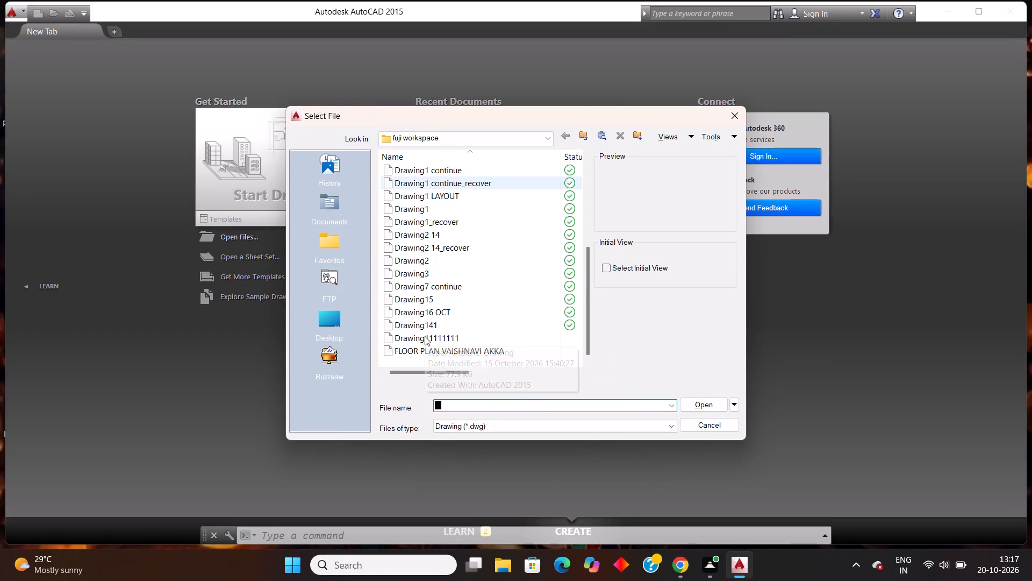
scroll(425, 336, "down", 1)
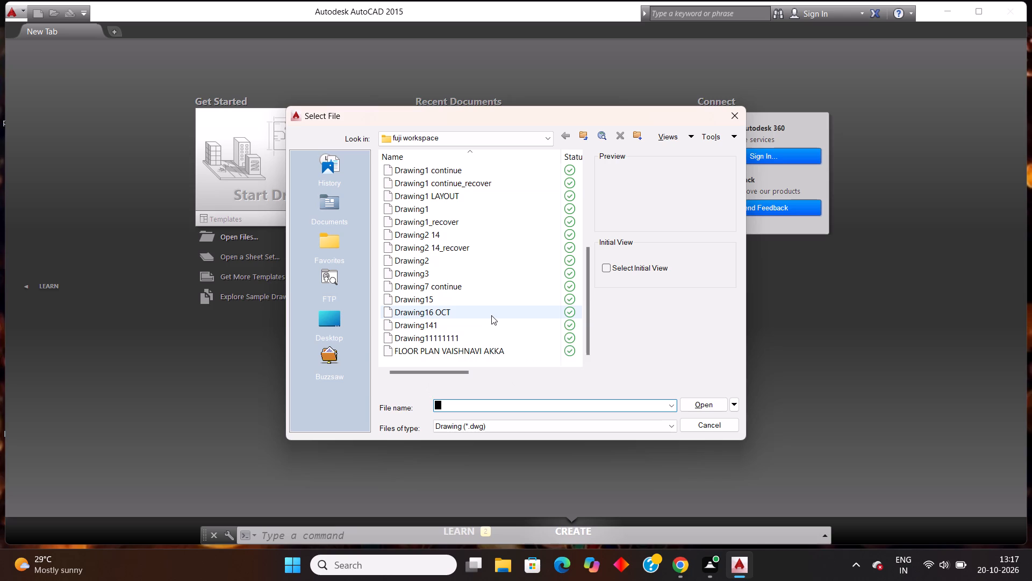
left_click(491, 315)
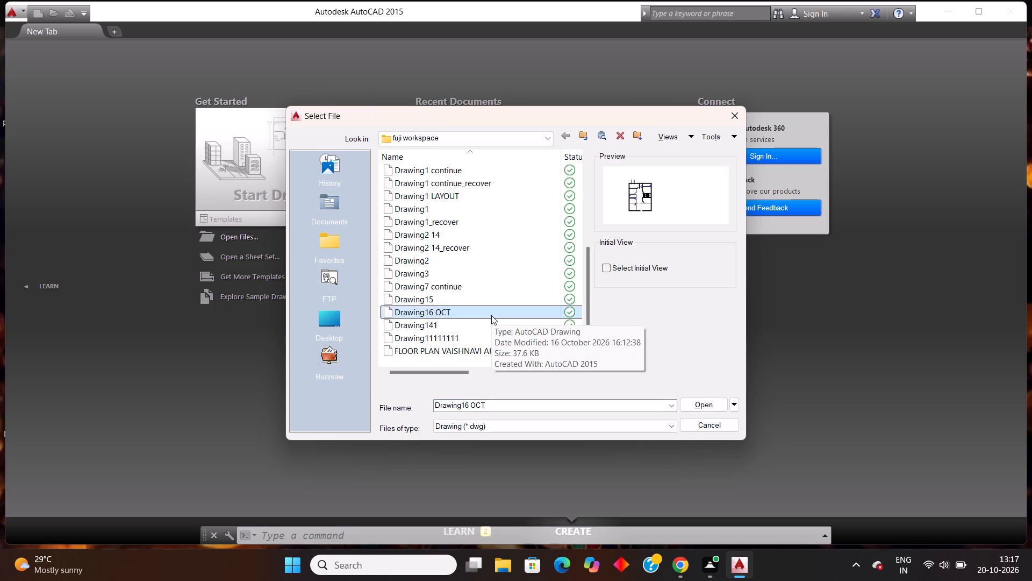
left_click(691, 408)
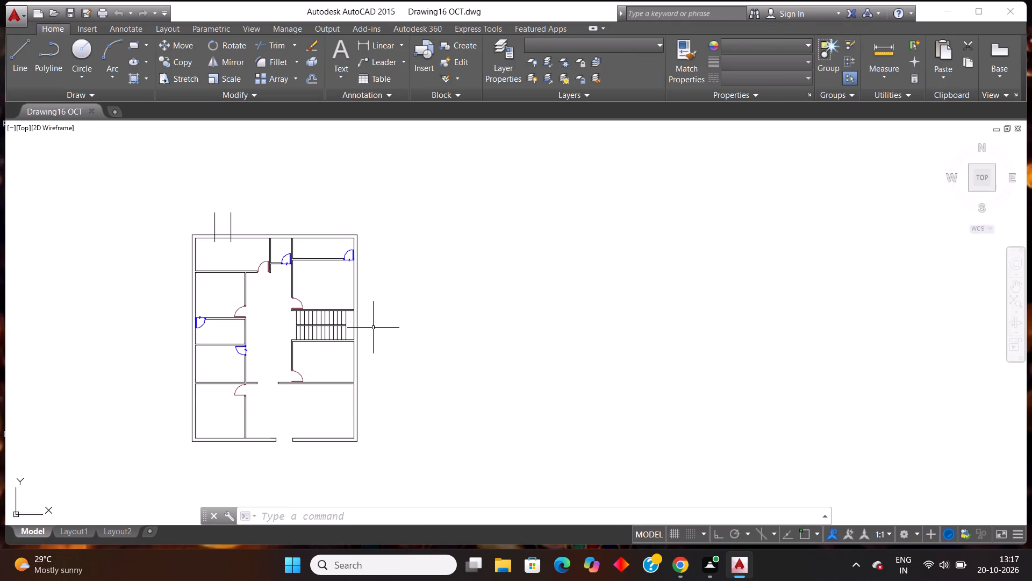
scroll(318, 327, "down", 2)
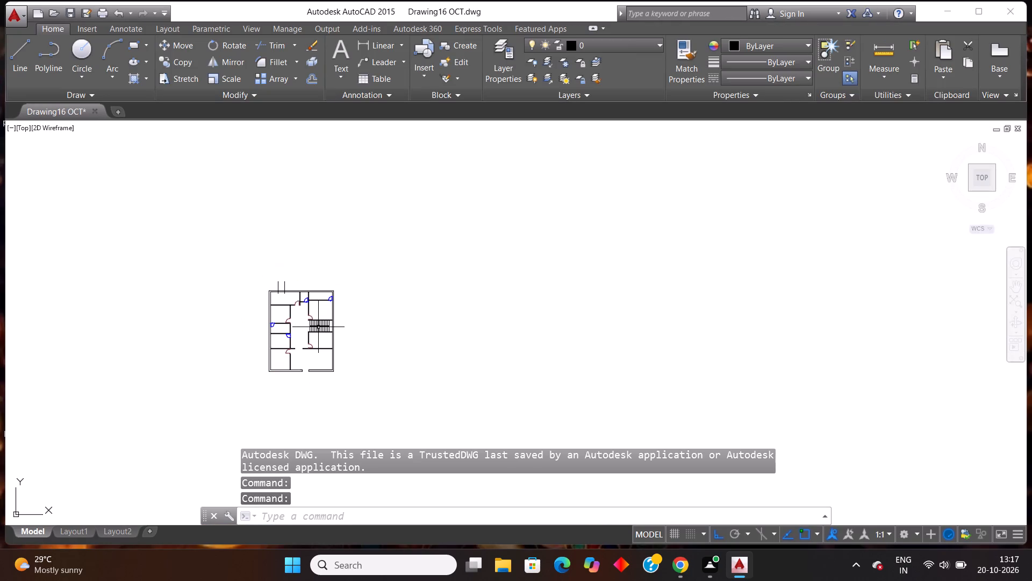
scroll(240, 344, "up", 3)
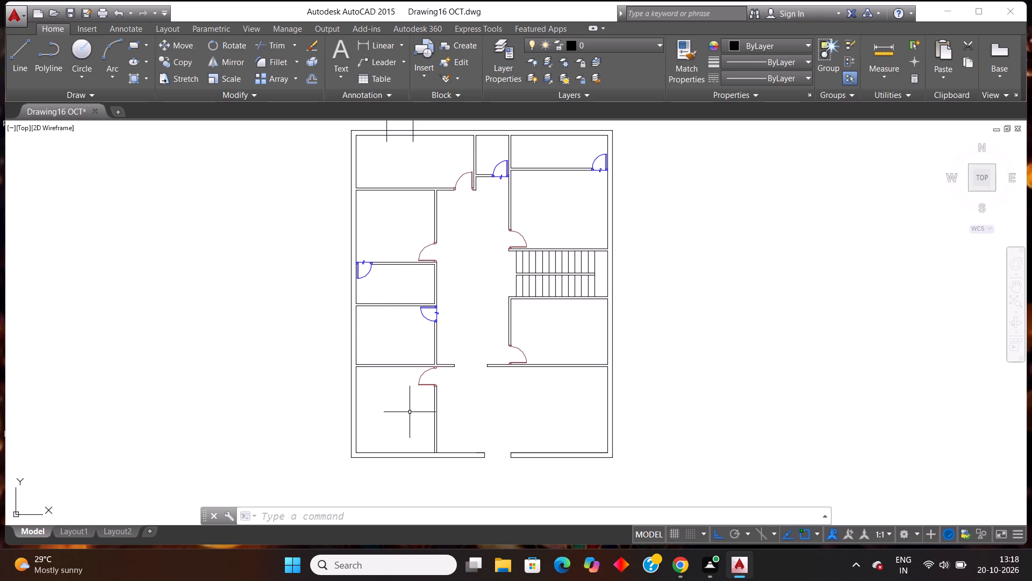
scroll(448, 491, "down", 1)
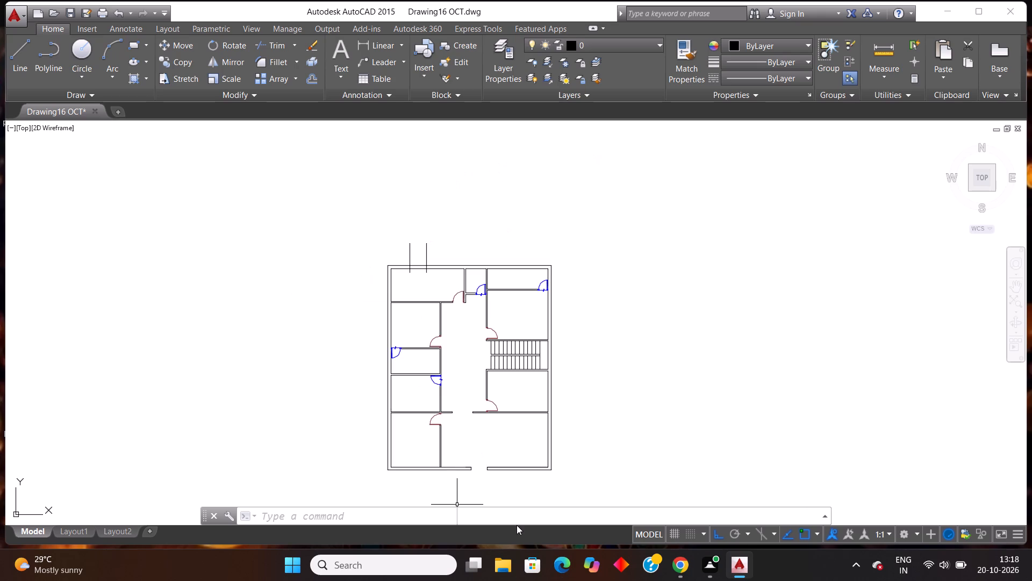
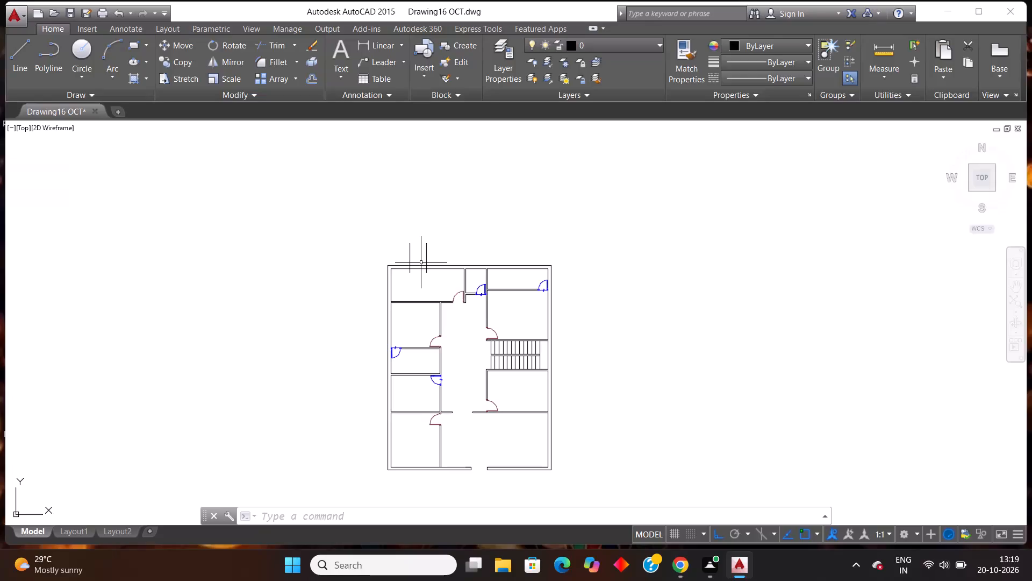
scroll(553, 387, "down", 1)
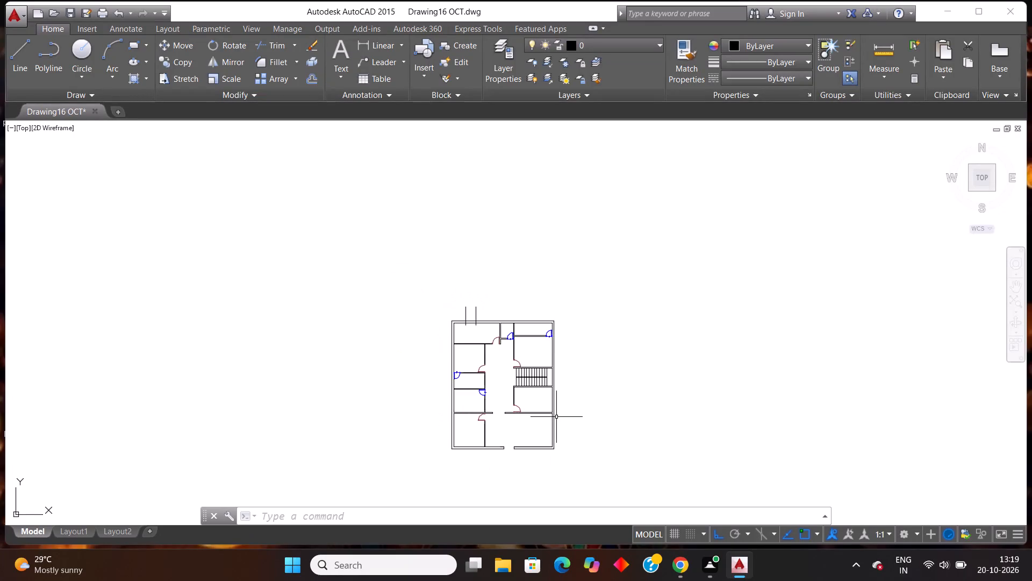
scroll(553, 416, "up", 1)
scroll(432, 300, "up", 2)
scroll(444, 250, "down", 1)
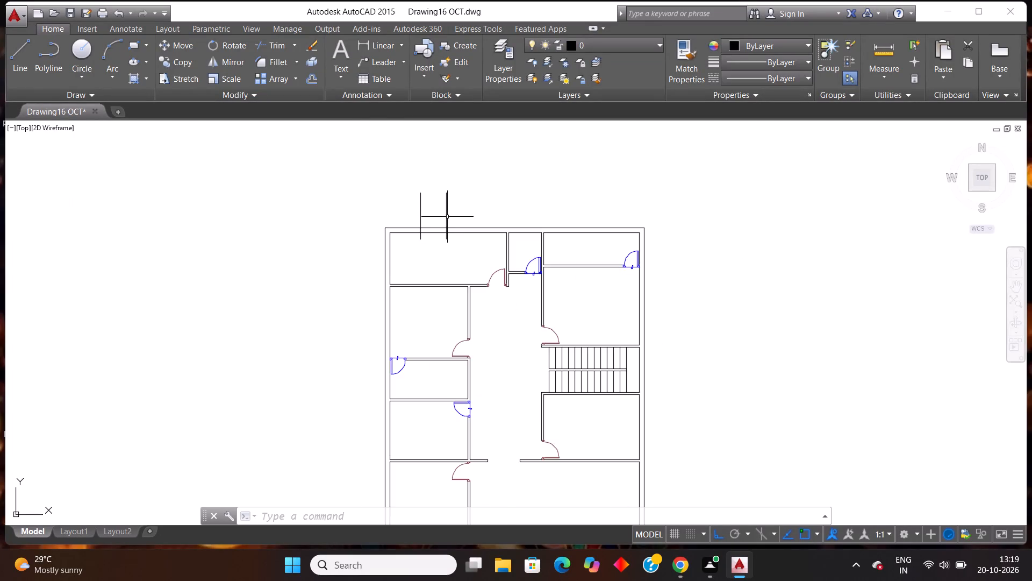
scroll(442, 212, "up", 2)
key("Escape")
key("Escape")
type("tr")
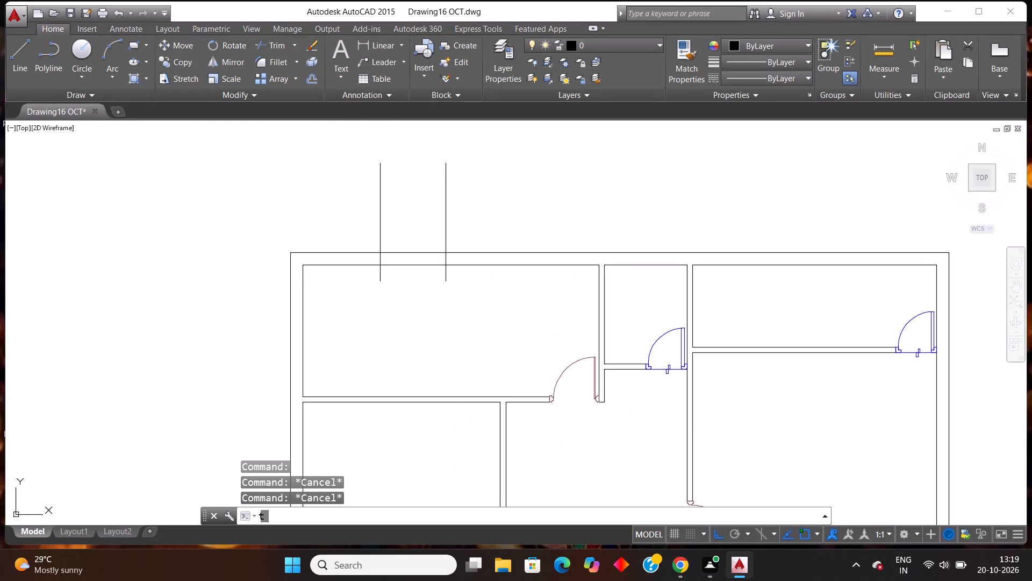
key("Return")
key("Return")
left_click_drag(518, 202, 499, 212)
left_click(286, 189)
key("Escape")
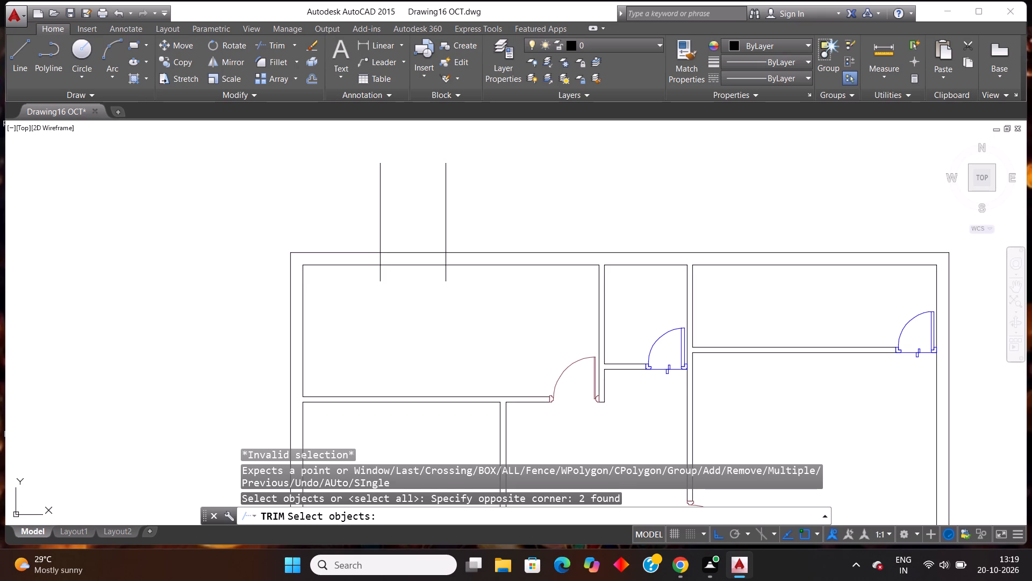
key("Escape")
Trim the plan's upper exterior wall between the two vertical lines to form an opening, removing the line ends beyond both wall faces.
type("tr")
key("Return")
key("Return")
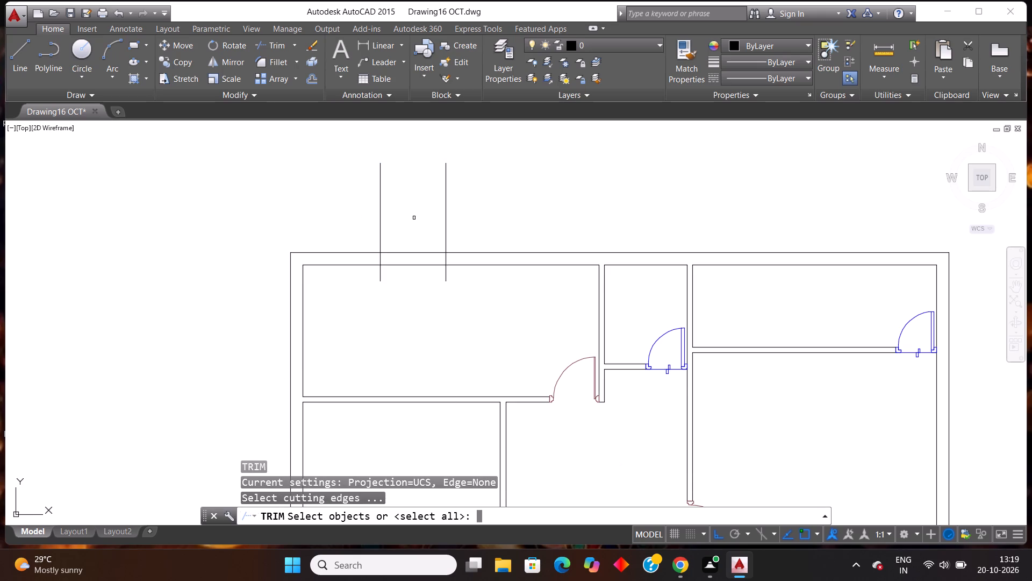
left_click(451, 160)
left_click(382, 228)
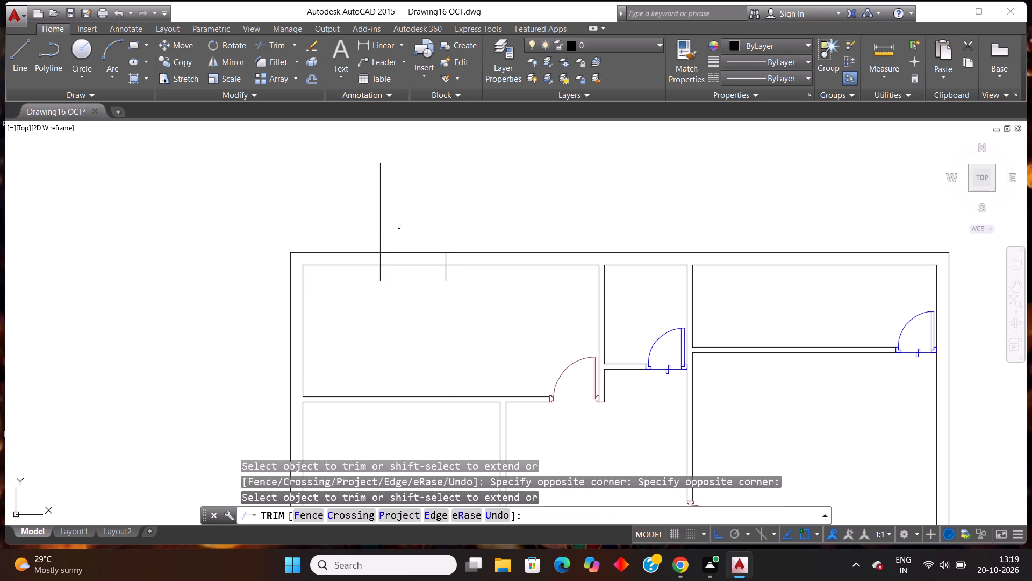
left_click(417, 215)
left_click(310, 214)
left_click(410, 230)
left_click(425, 298)
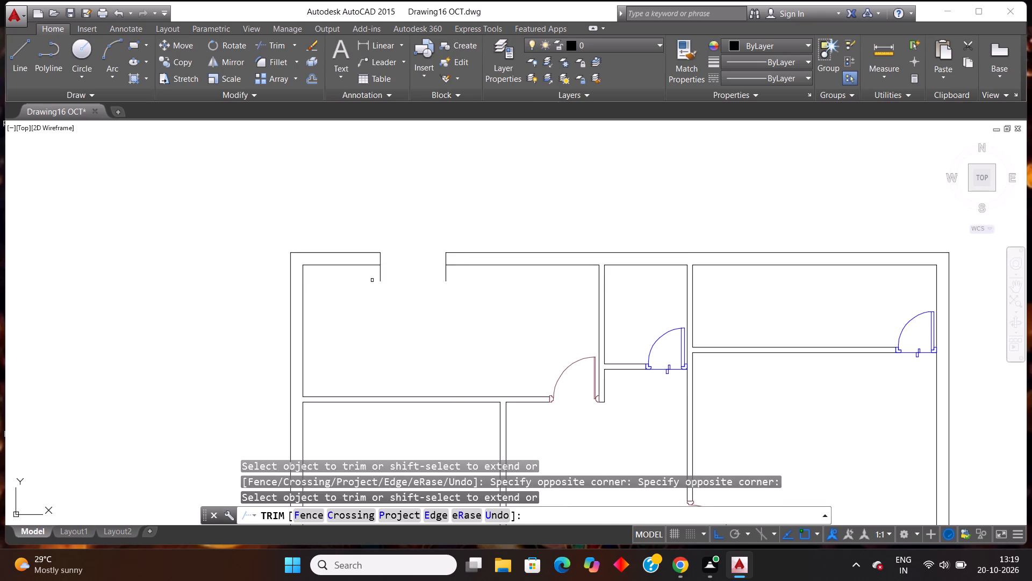
left_click(372, 280)
left_click(490, 317)
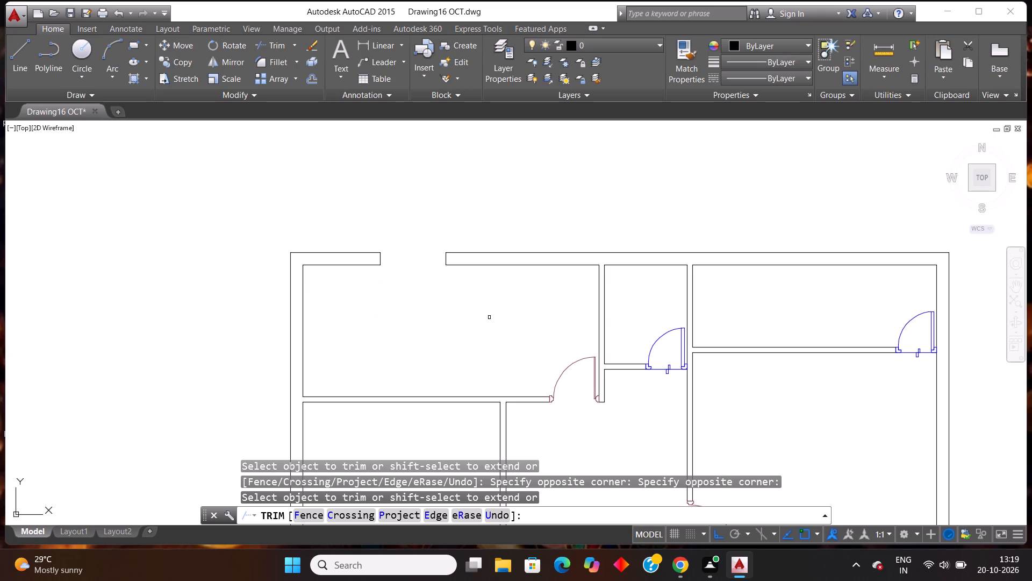
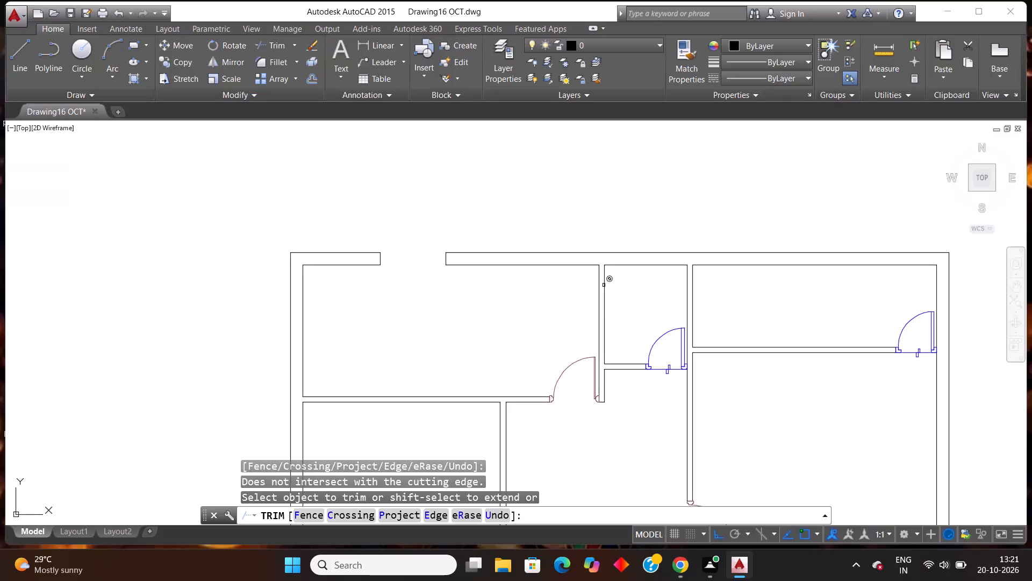
Draw a vertical line across the upper exterior wall at the small middle room, between its two side walls.
scroll(537, 185, "down", 2)
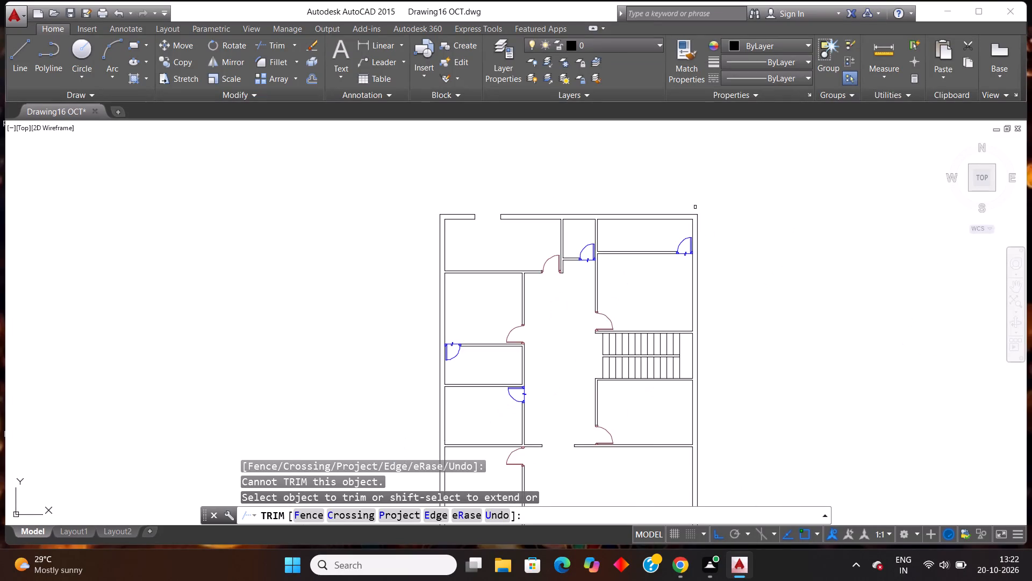
scroll(687, 203, "up", 2)
key("Escape")
key("Escape")
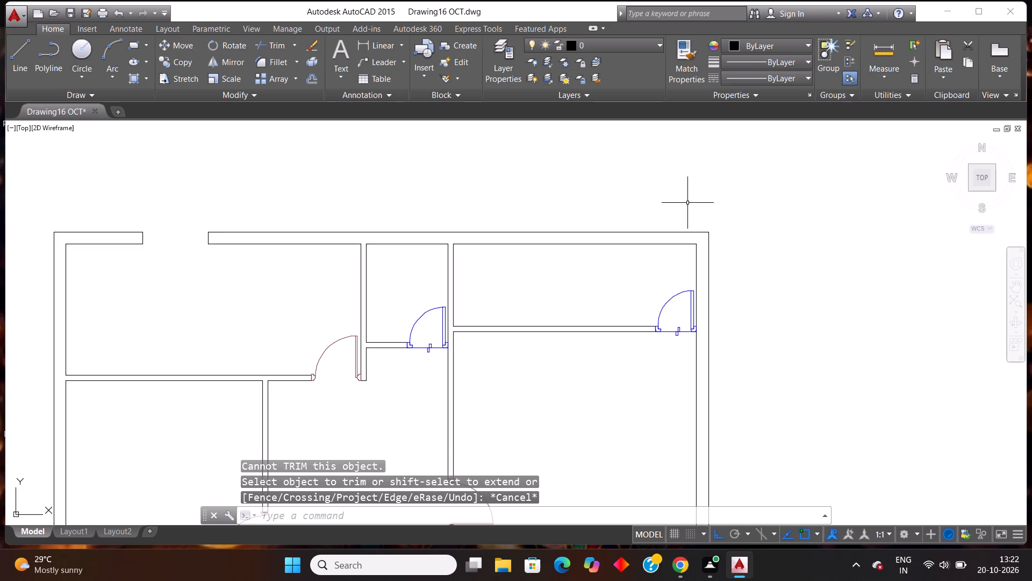
key("l")
key("Return")
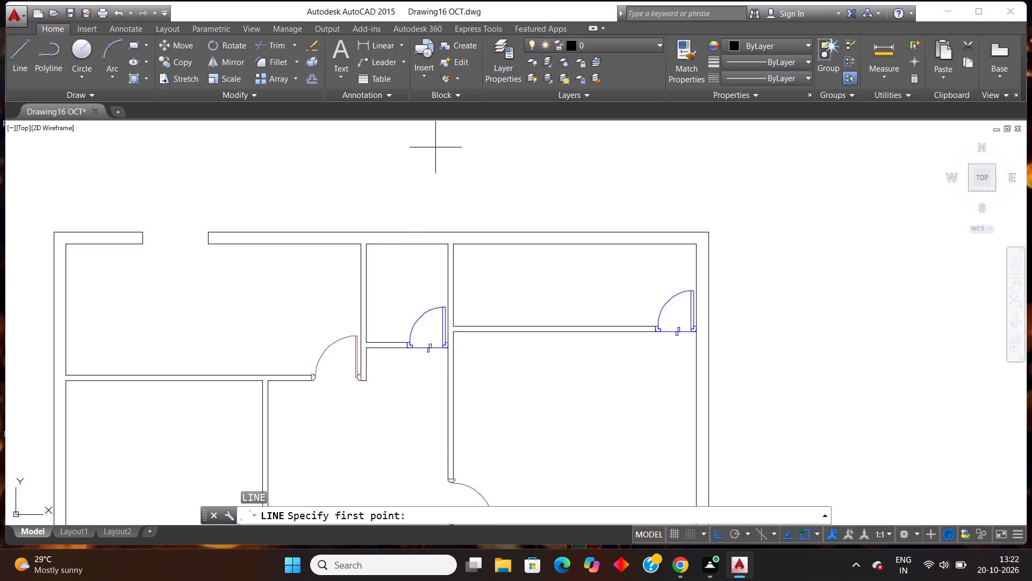
left_click_drag(385, 267, 387, 263)
left_click(393, 192)
key("Escape")
key("Escape")
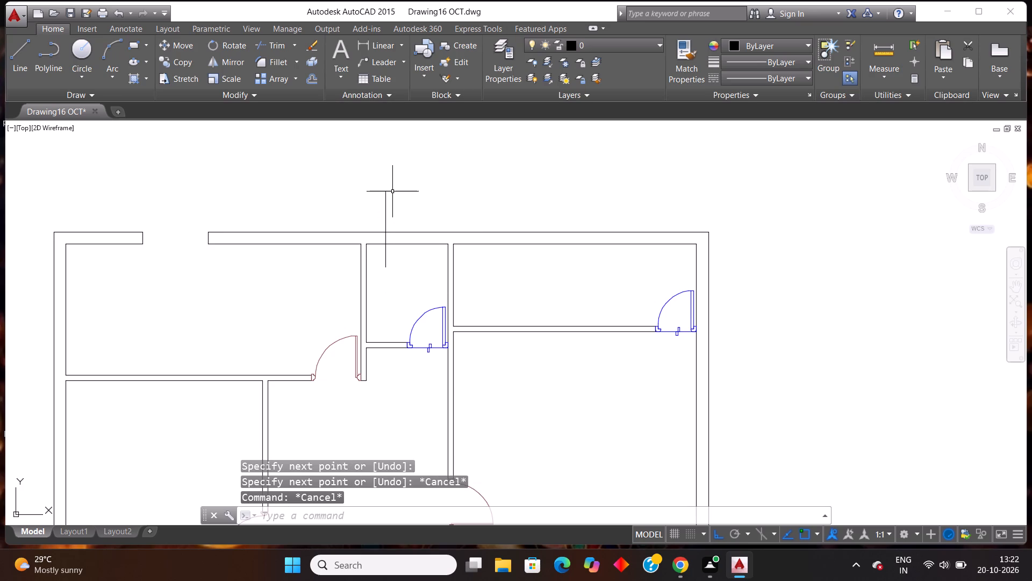
key("Escape")
Offset the vertical line at the small middle room 2' to its right.
type("off")
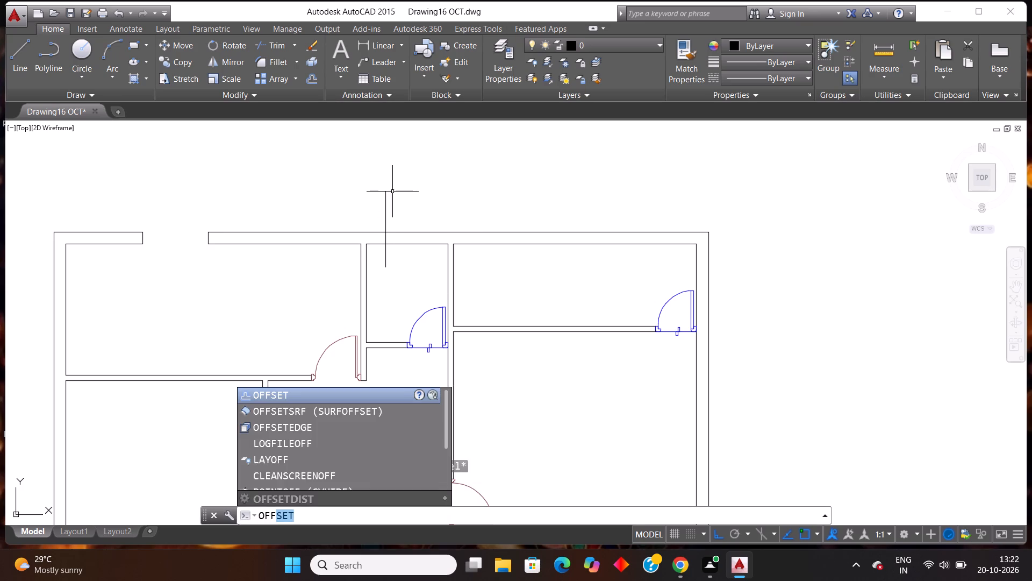
key("Return")
type("2'")
key("Return")
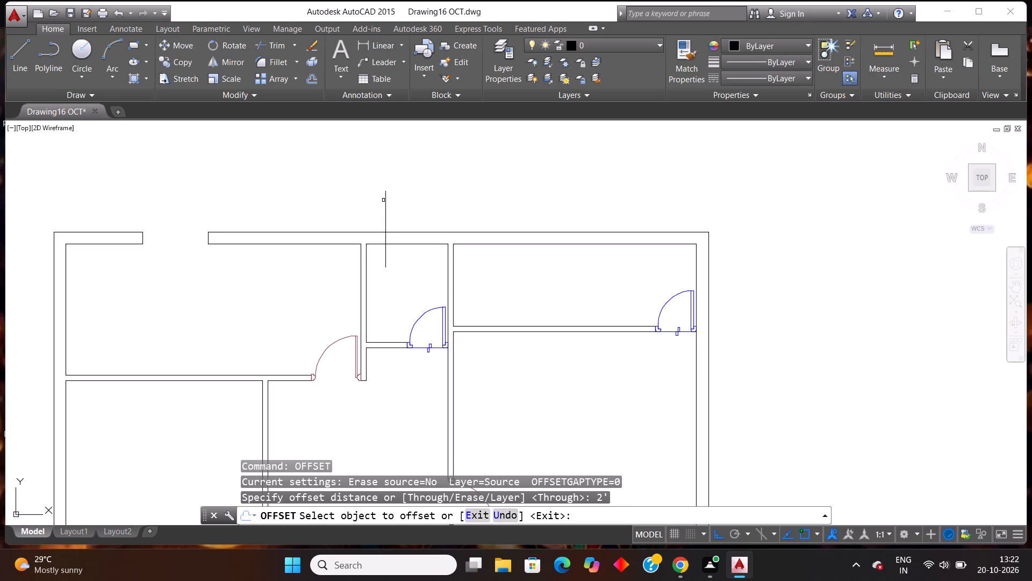
left_click(386, 204)
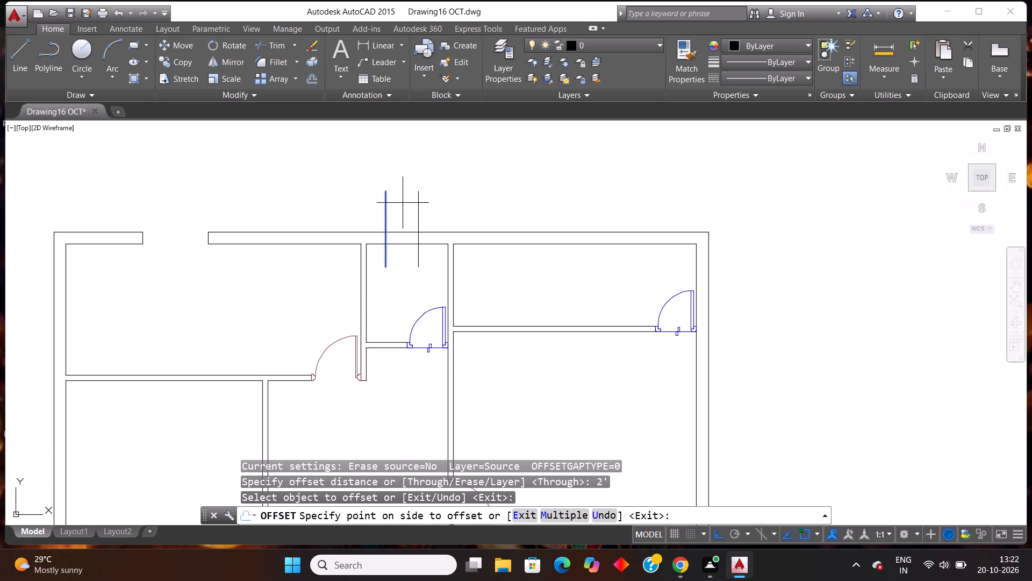
left_click(468, 195)
key("Escape")
key("Escape")
Trim the upper exterior wall between the small middle room's two vertical lines, and remove the line ends beyond both wall faces.
type("tr")
key("Return")
key("Return")
left_click(403, 254)
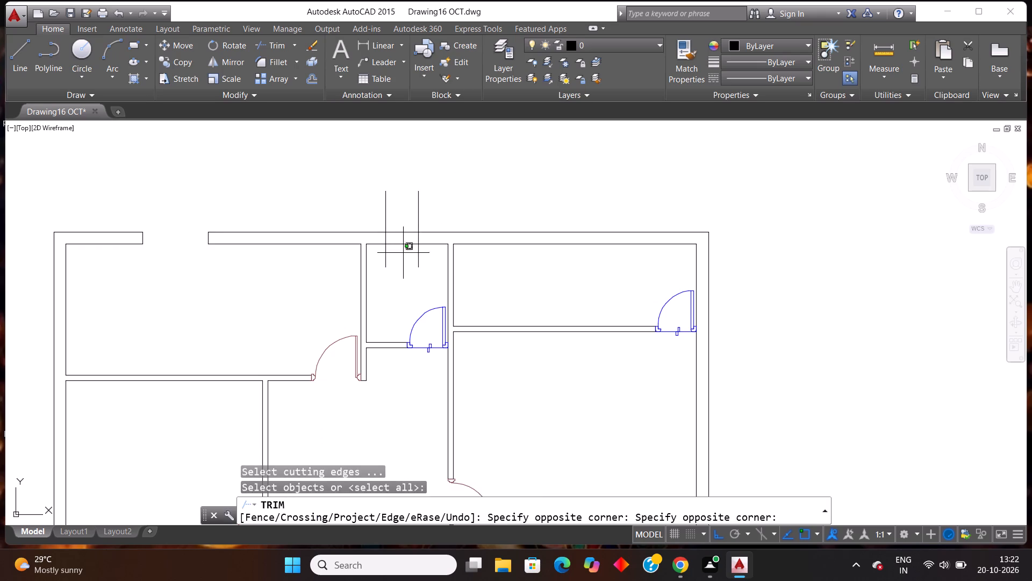
left_click(388, 173)
left_click_drag(339, 197, 349, 202)
left_click(522, 218)
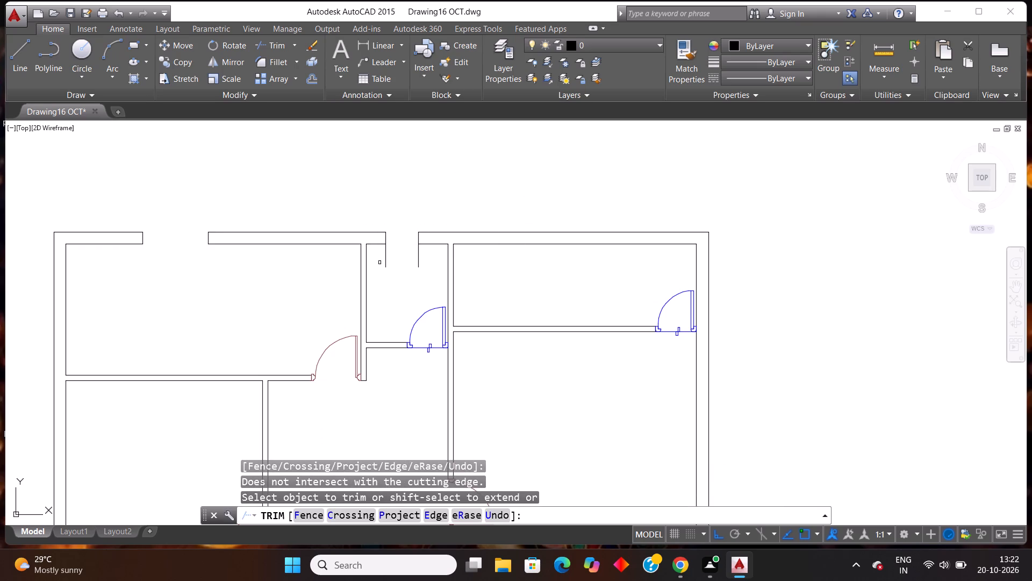
left_click(381, 260)
left_click(441, 271)
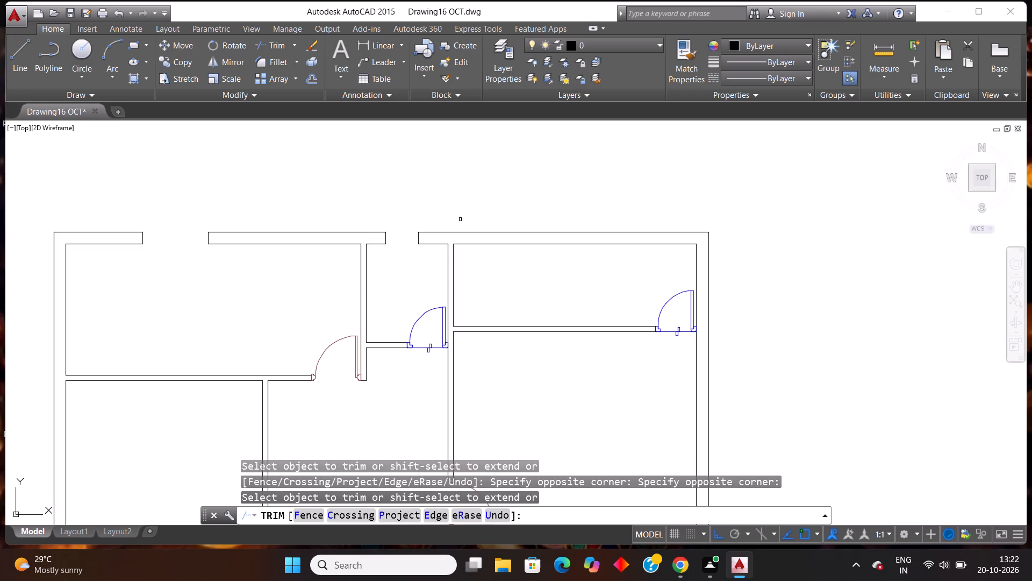
scroll(512, 268, "down", 1)
key("Escape")
key("Escape")
key("Escape")
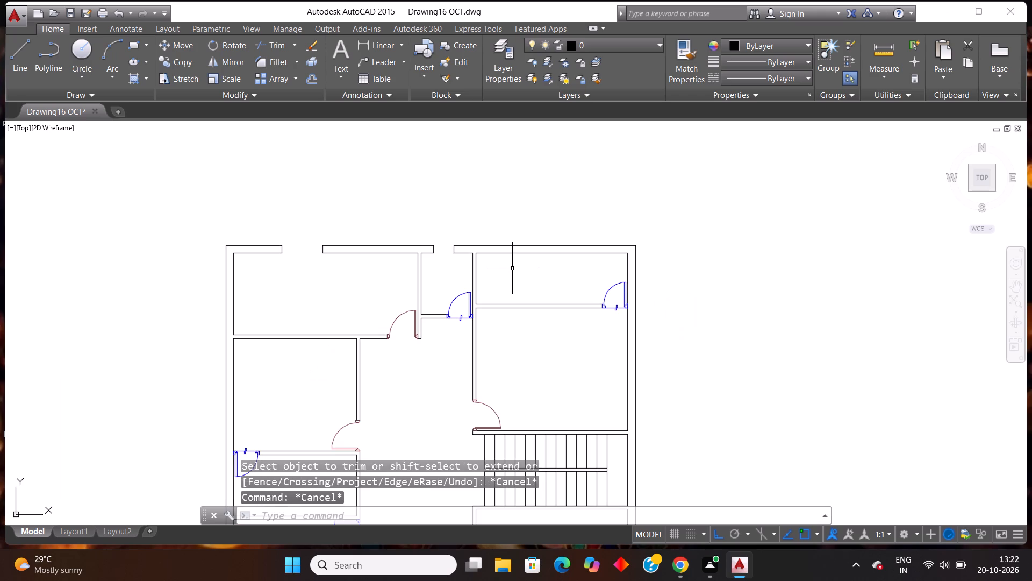
Draw a vertical line across the upper exterior wall of the upper-right room, left of the wall's middle.
key("l")
key("Return")
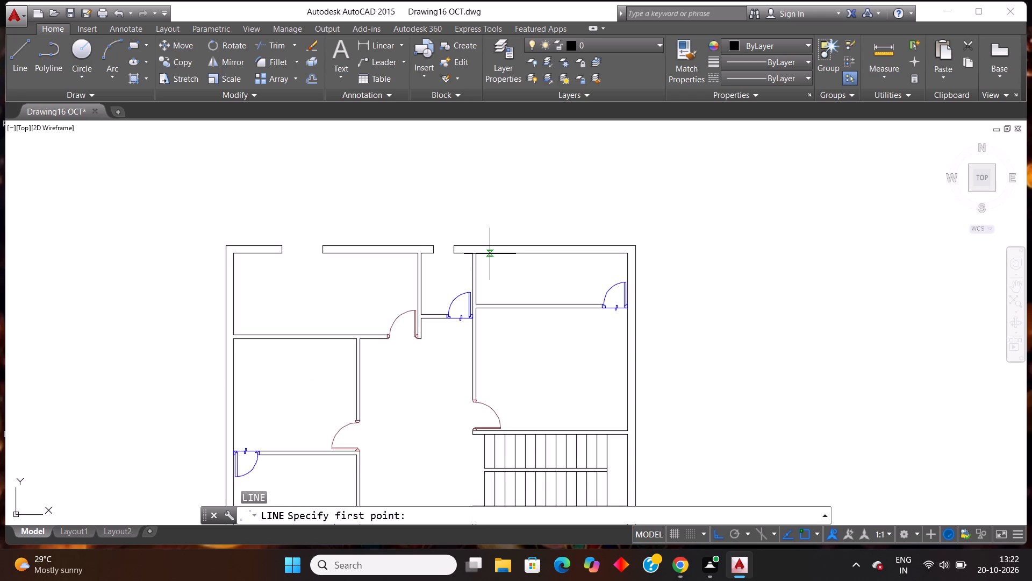
scroll(491, 256, "up", 1)
scroll(605, 233, "up", 1)
left_click(501, 292)
left_click(506, 214)
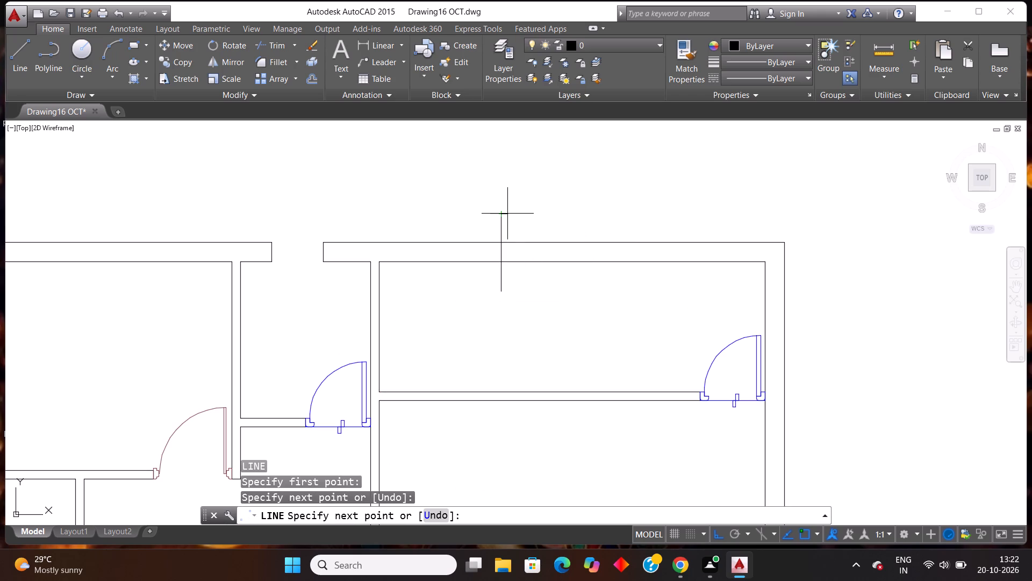
key("Escape")
key("Escape")
Offset the upper-right room's vertical line 2' to its right.
type("off")
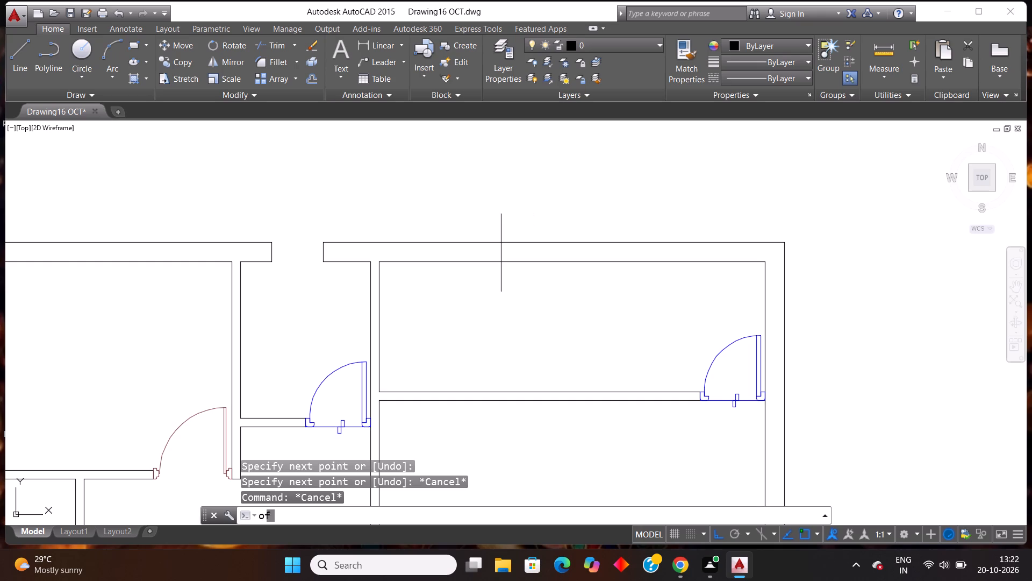
key("Return")
type("2'")
key("Return")
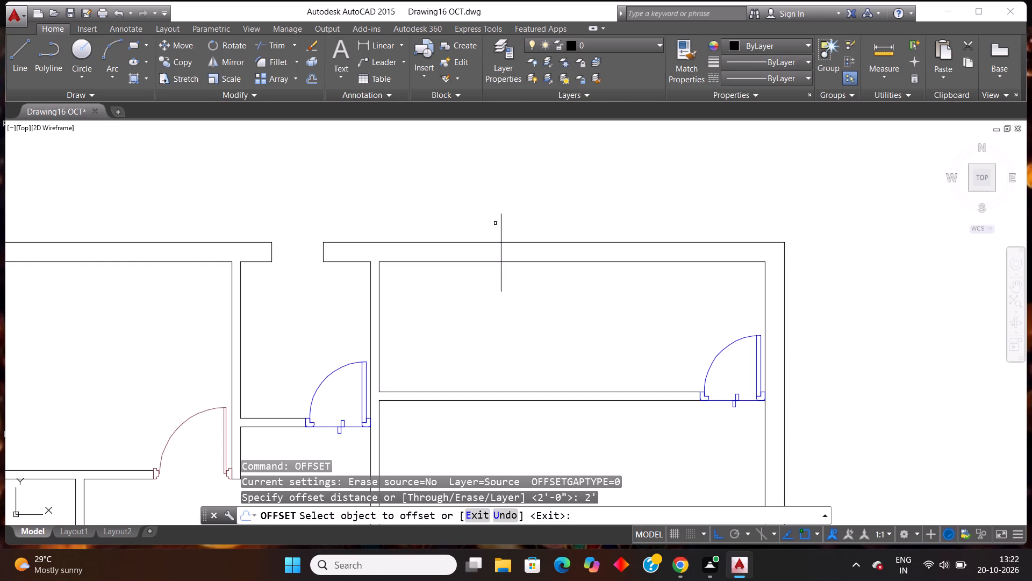
left_click(501, 225)
left_click(557, 208)
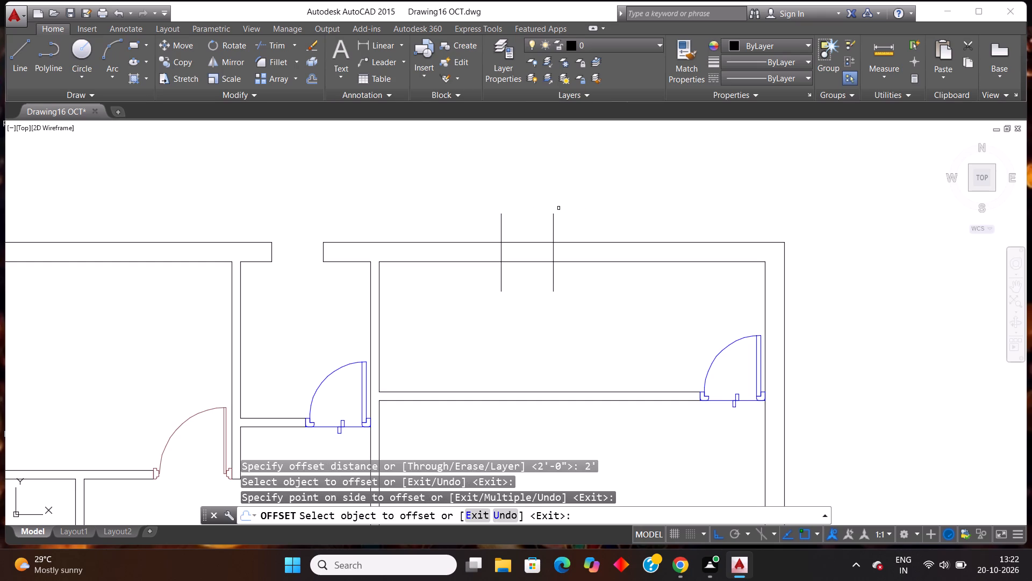
key("Escape")
key("Escape")
Trim the upper-right room's exterior wall between the two vertical lines to form an opening, removing the line ends beyond both wall faces.
type("tr")
key("Return")
key("Return")
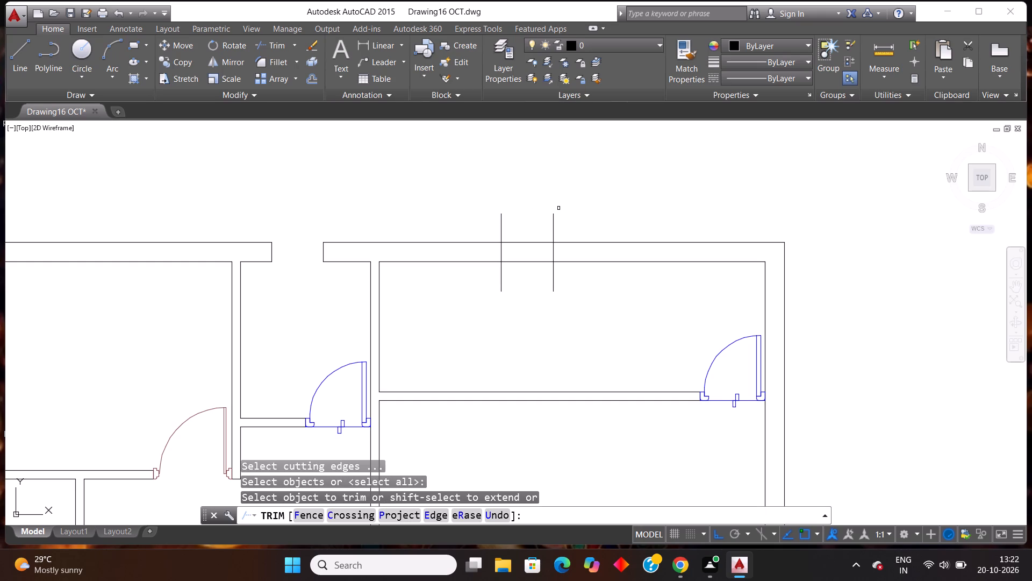
left_click(498, 210)
left_click(598, 222)
left_click(527, 235)
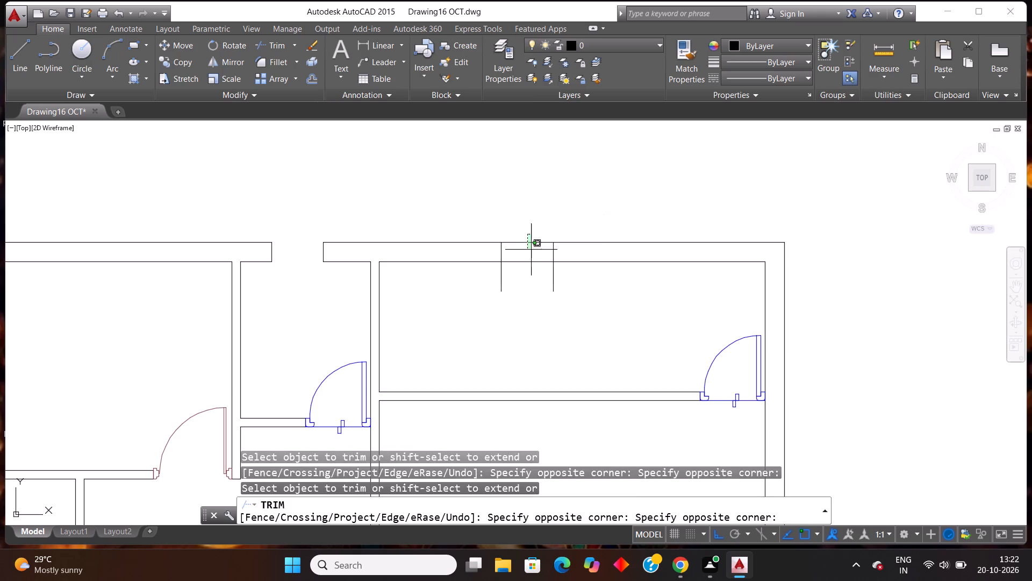
left_click(515, 313)
left_click_drag(485, 274, 486, 279)
left_click(596, 292)
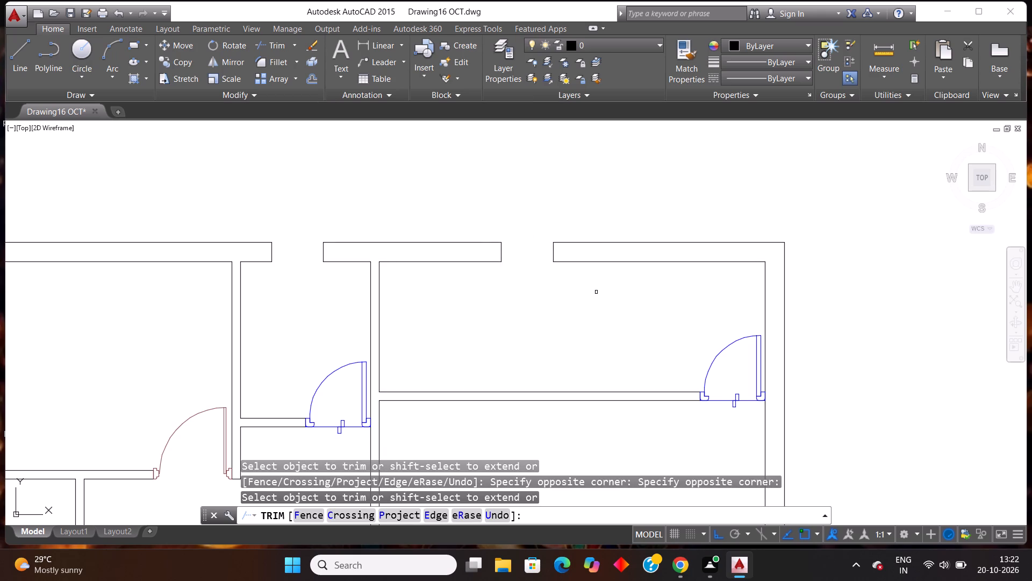
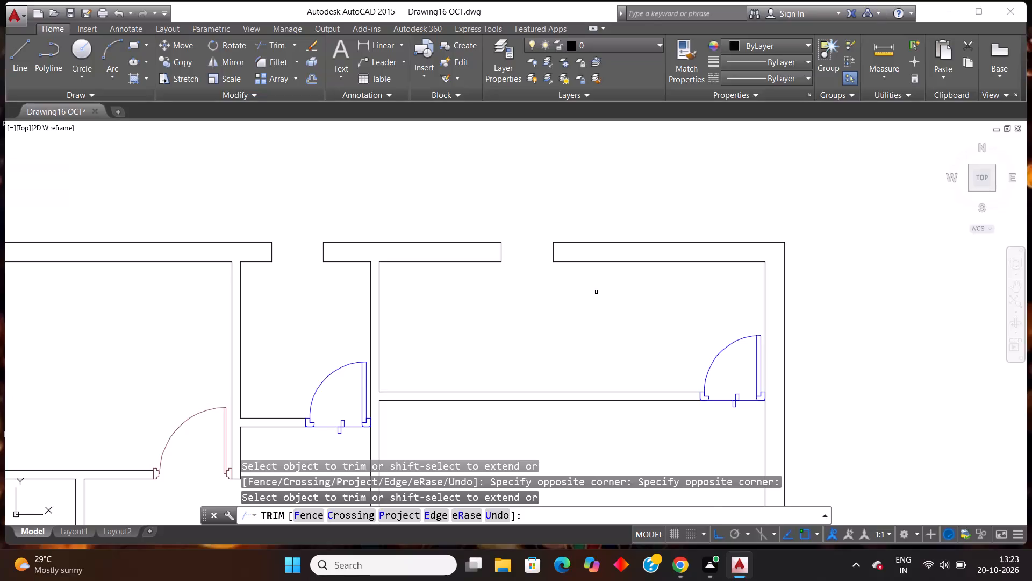
Draw a horizontal line across the left exterior wall of the room directly below the upper-left room.
scroll(543, 331, "down", 2)
scroll(479, 355, "down", 1)
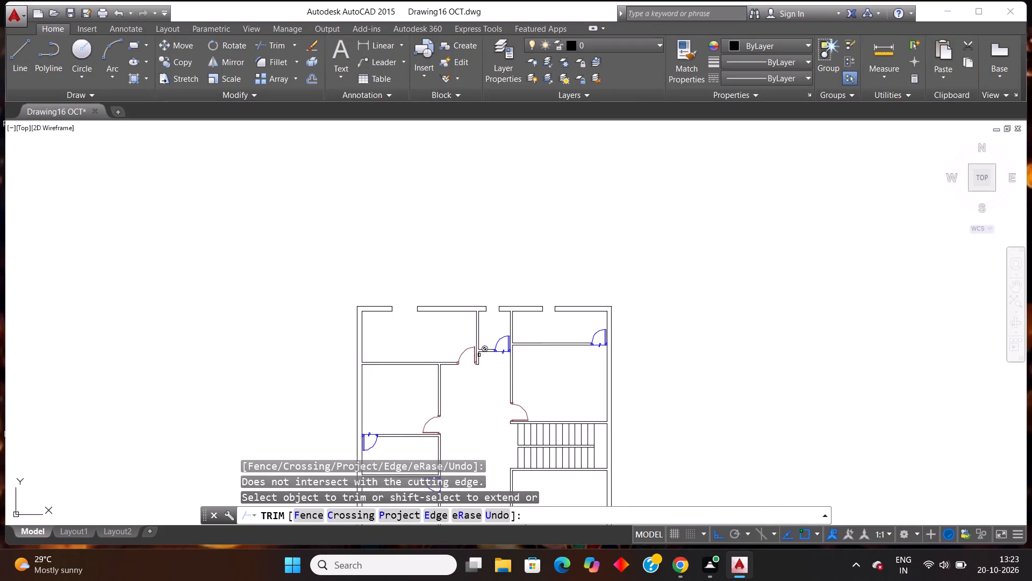
scroll(415, 417, "up", 2)
key("Escape")
key("Escape")
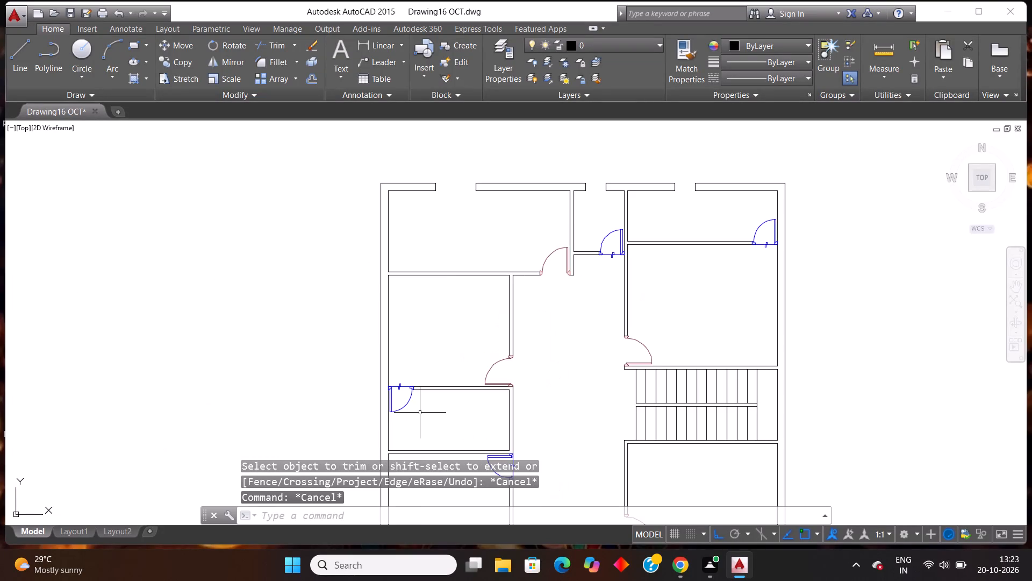
key("l")
key("Return")
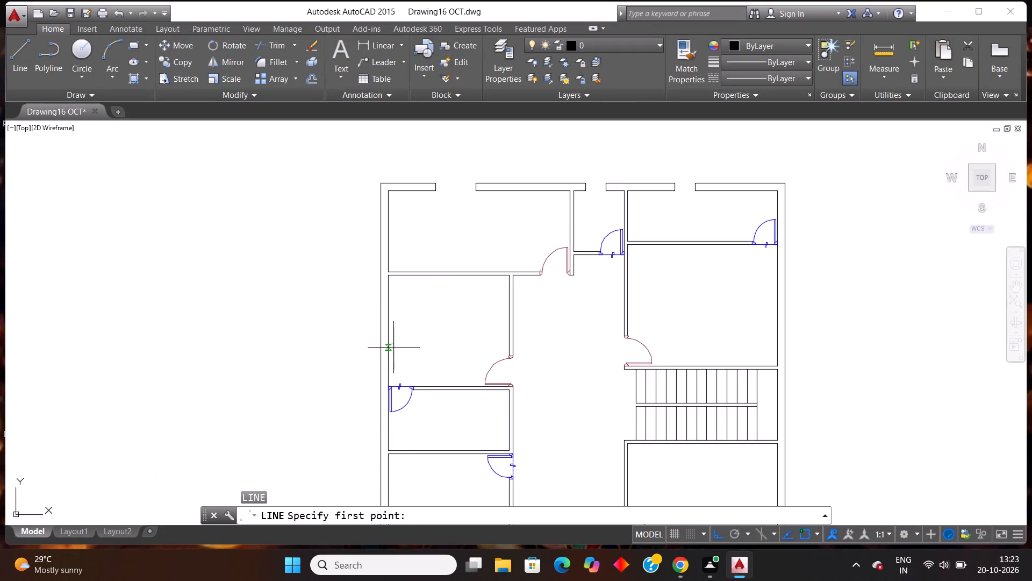
left_click_drag(358, 308, 371, 313)
left_click(445, 315)
key("Escape")
key("Escape")
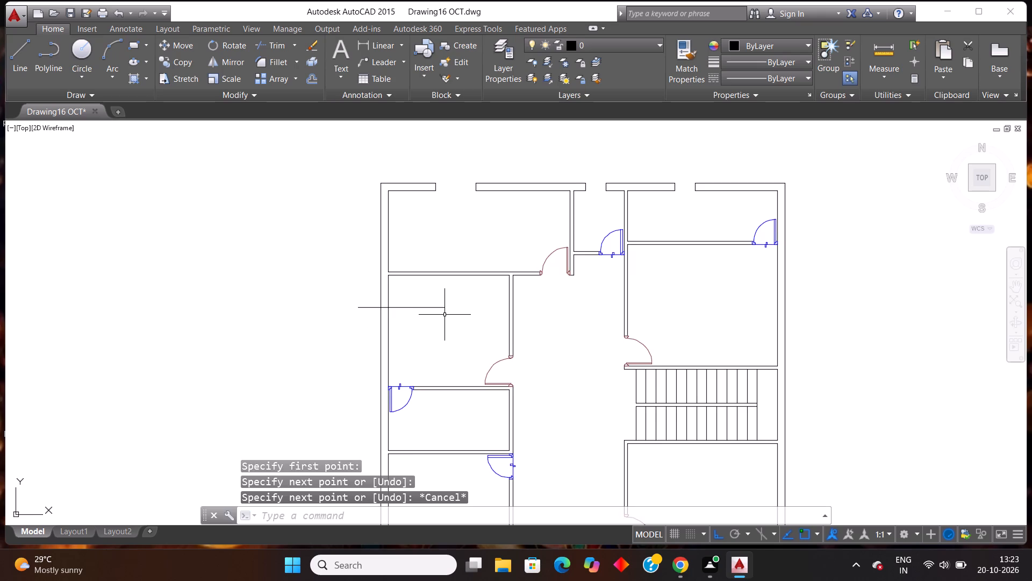
Offset the left exterior wall's horizontal line 4' downward.
type("off")
key("Return")
type("4'")
key("Return")
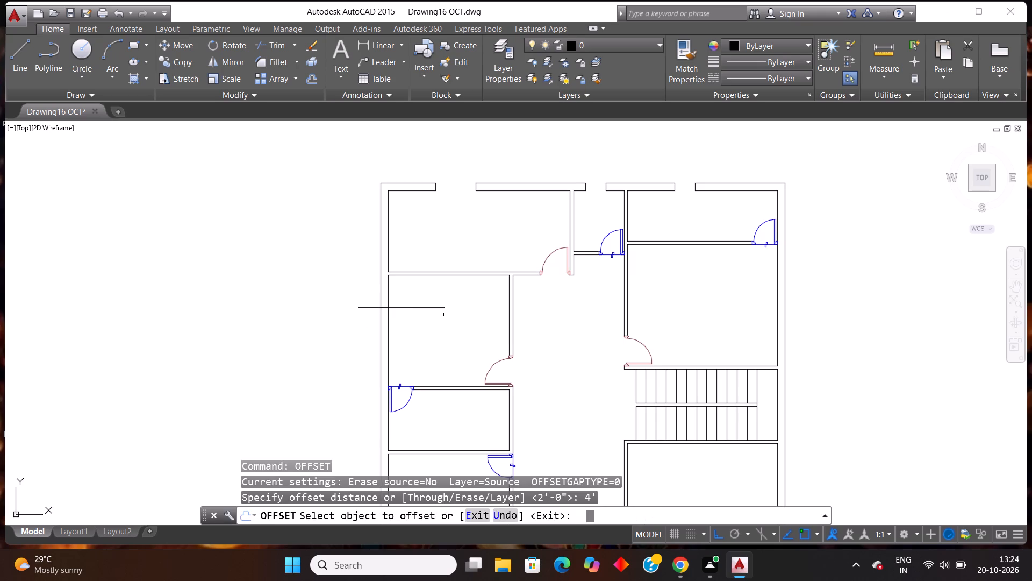
left_click(420, 307)
left_click(425, 342)
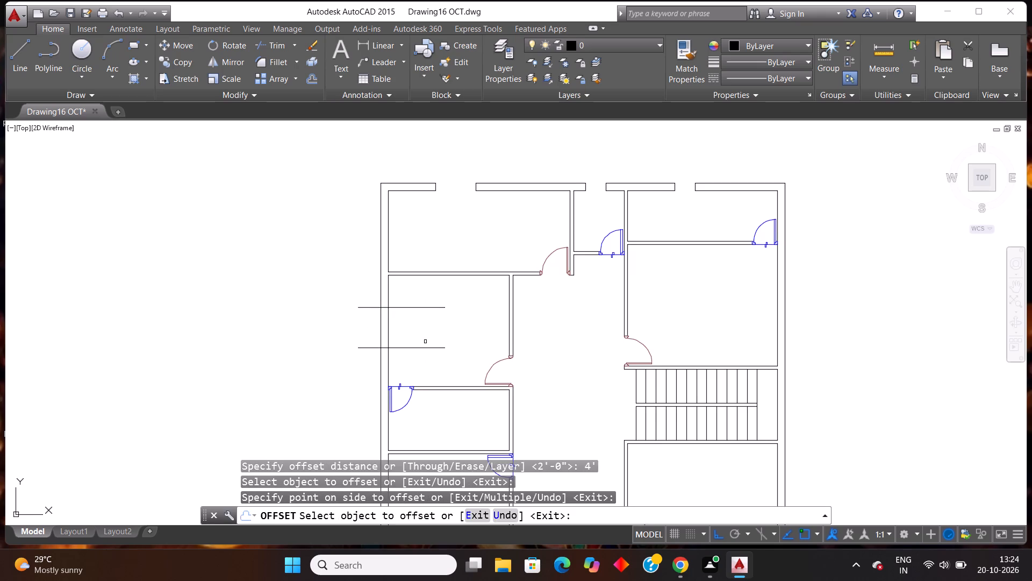
key("Escape")
key("Escape")
Trim the left exterior wall between the two horizontal lines to form an opening, removing the line ends beyond both wall faces.
type("tr")
key("Return")
key("Return")
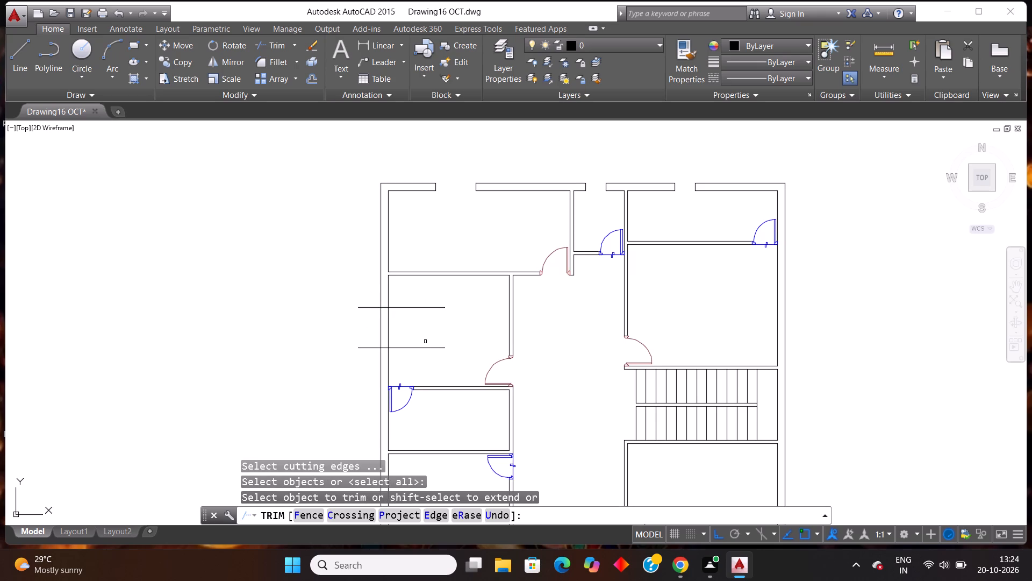
left_click(415, 334)
left_click(307, 314)
left_click(406, 297)
left_click(438, 374)
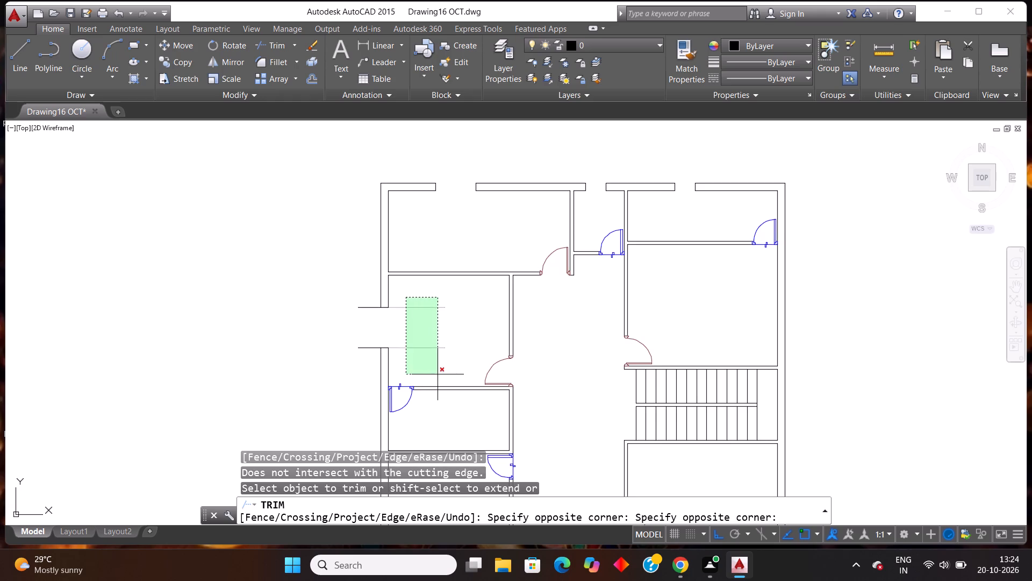
left_click(363, 367)
left_click(341, 279)
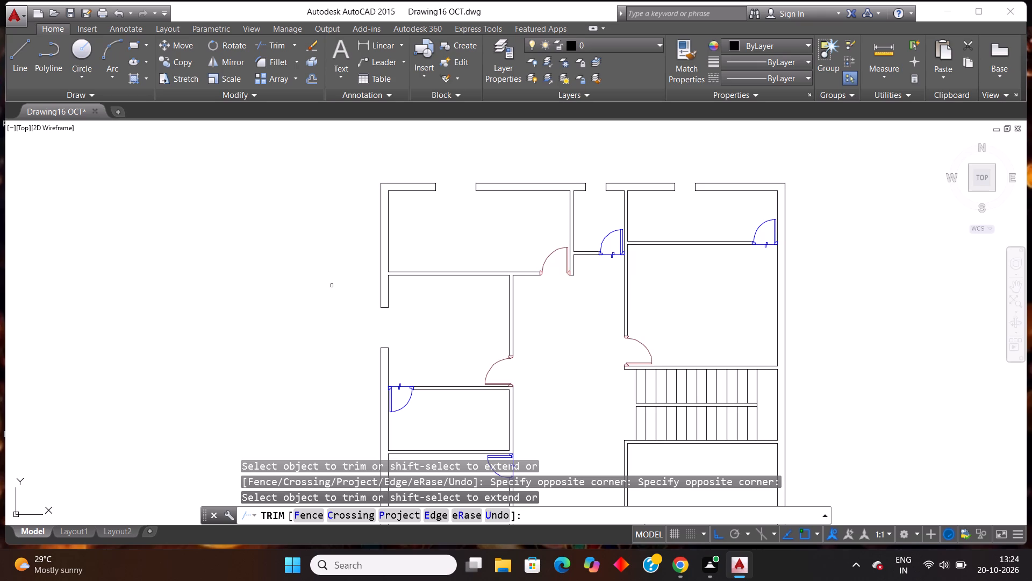
Draw a horizontal line across the right exterior wall of the large room above the staircase.
scroll(400, 299, "down", 2)
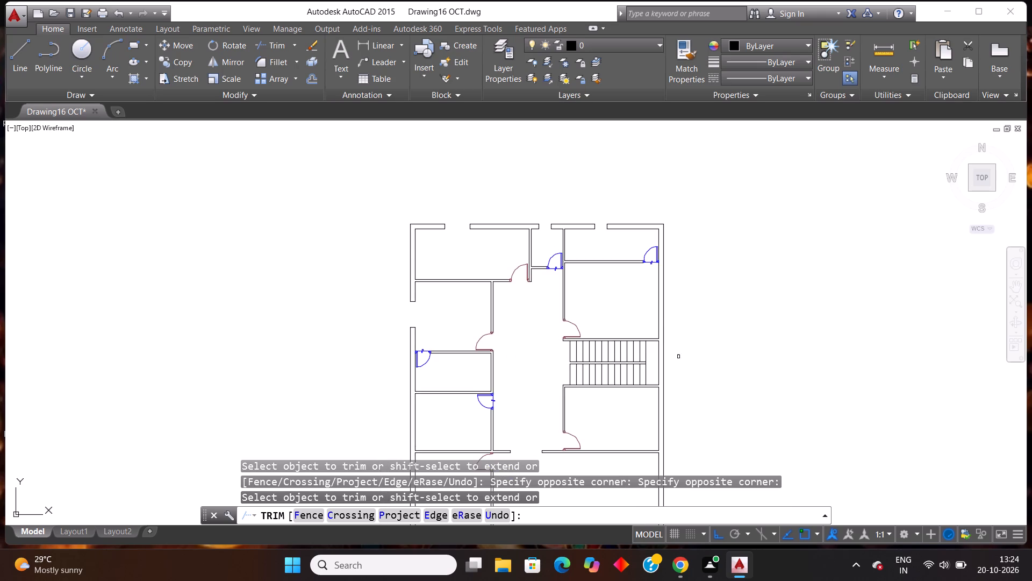
scroll(684, 291, "up", 2)
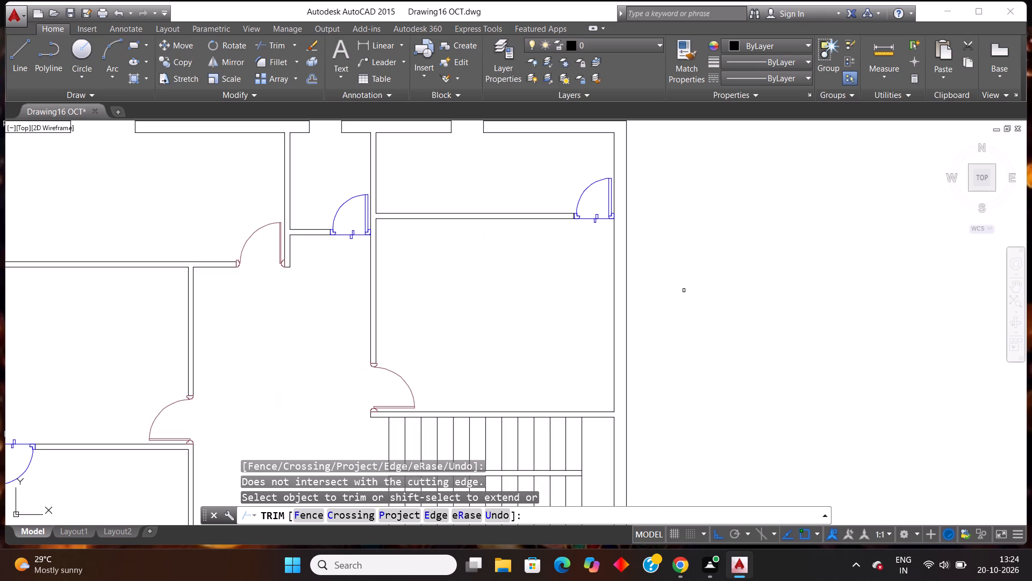
key("Escape")
key("l")
key("Return")
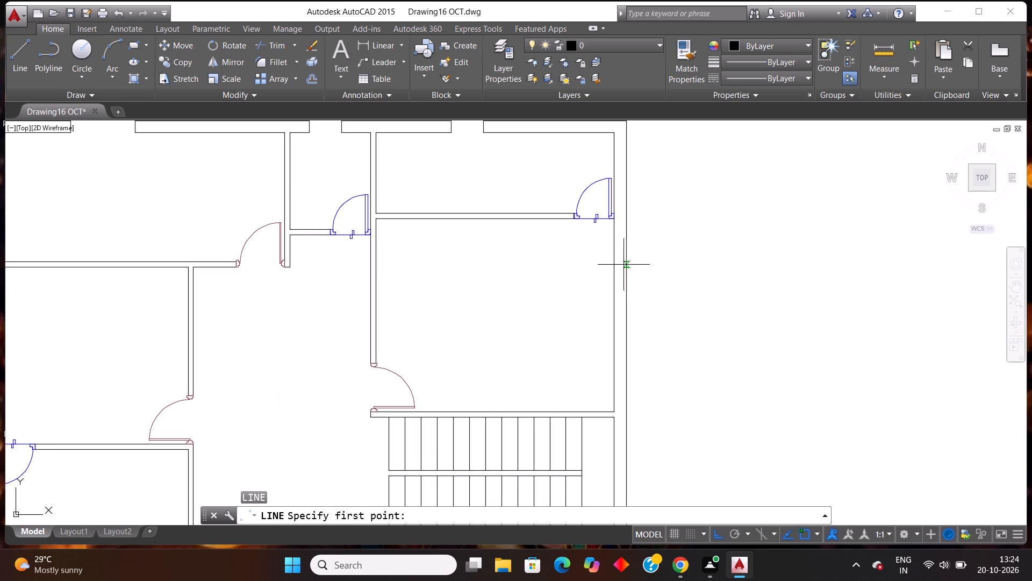
left_click(589, 267)
left_click(670, 240)
key("Escape")
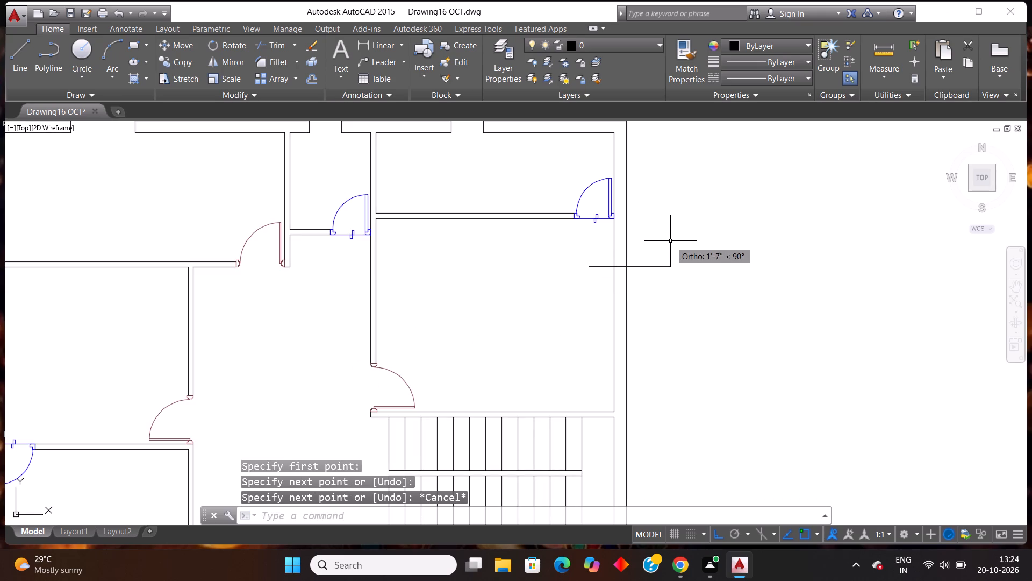
Offset the right exterior wall's horizontal line 4' downward.
type("off")
key("Return")
type("4'")
key("Return")
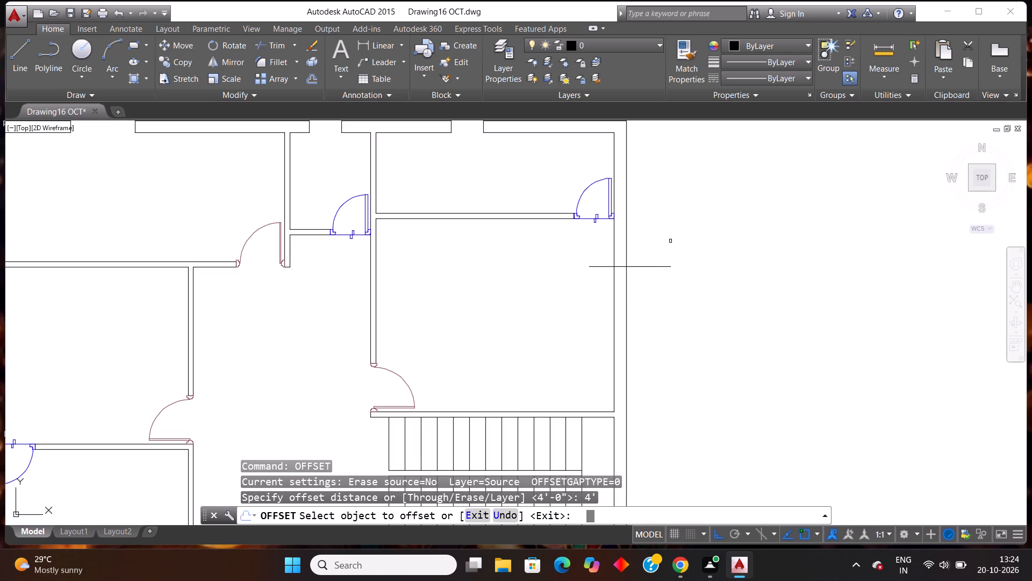
left_click(661, 268)
left_click(656, 349)
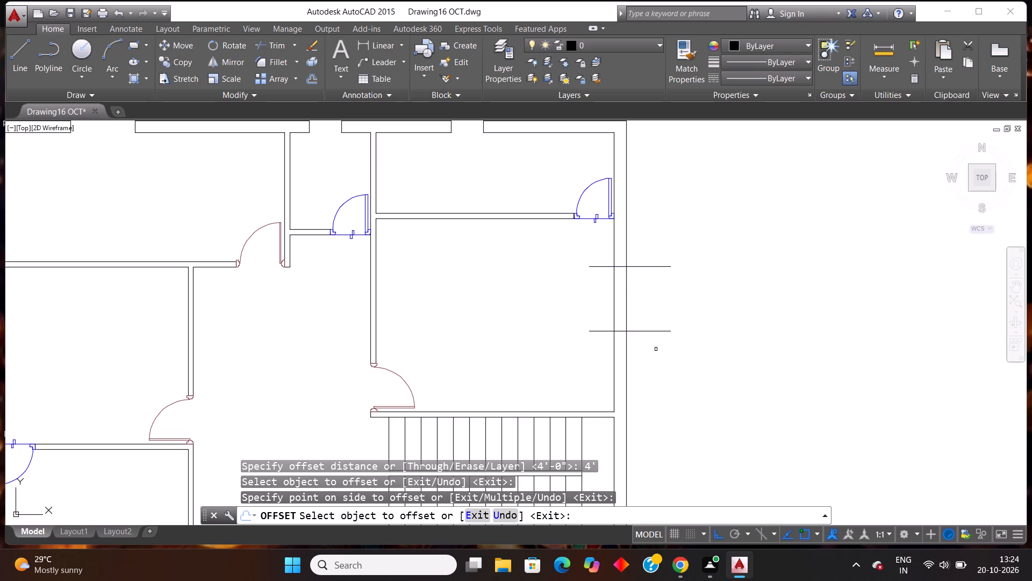
key("Escape")
Trim the right exterior wall between the large room's two horizontal lines to form an opening, removing the line ends beyond both wall faces.
type("tr")
key("Return")
key("Return")
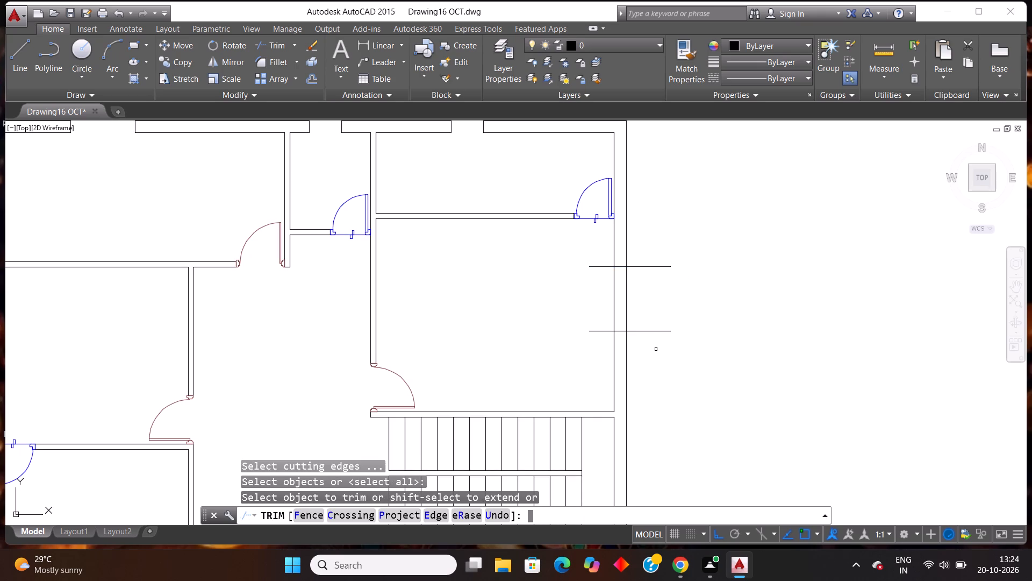
left_click(656, 349)
left_click(657, 226)
left_click(633, 292)
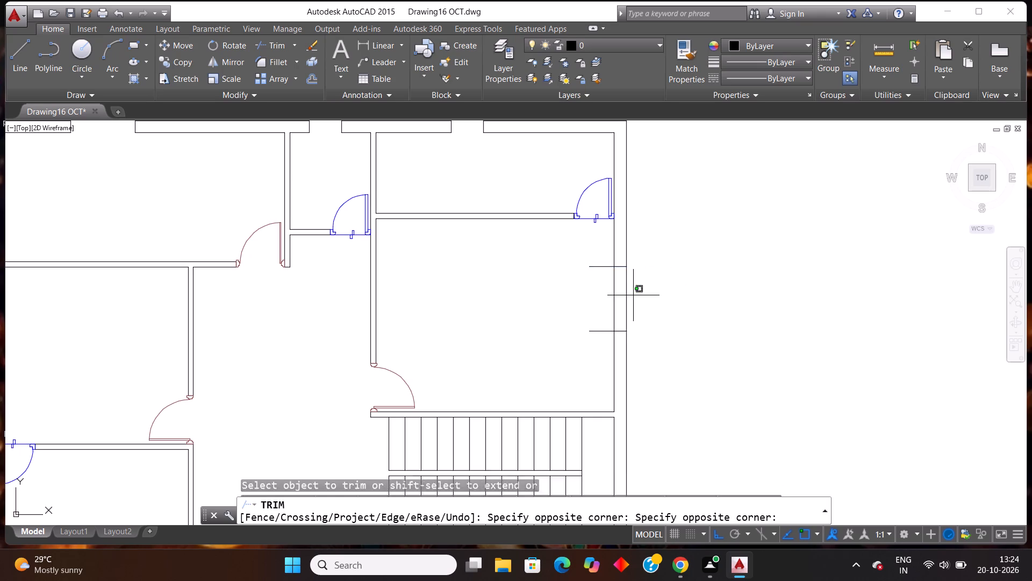
left_click(580, 306)
left_click(592, 248)
left_click(579, 352)
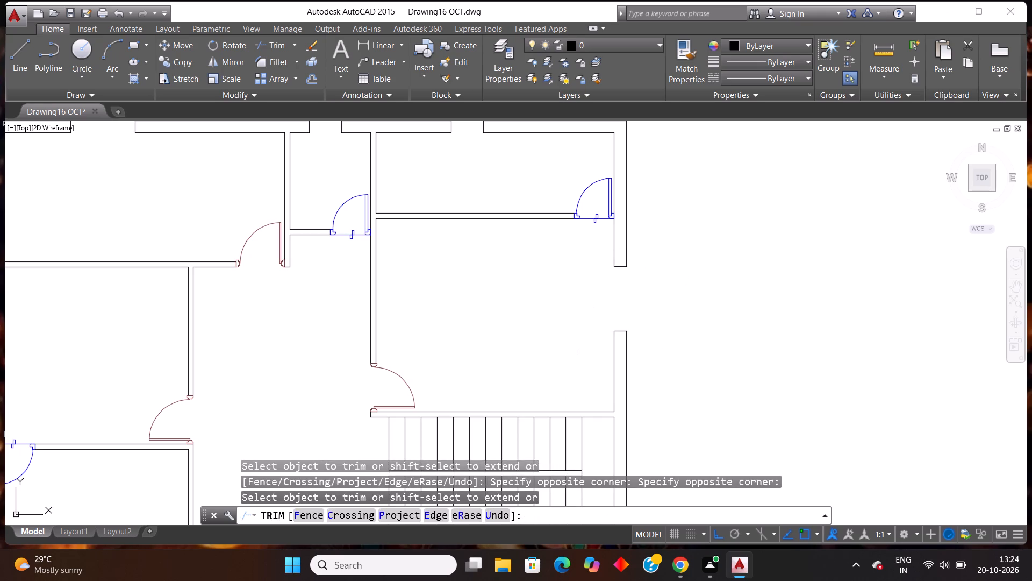
Draw a horizontal line across the right exterior wall beside the staircase landing, level with the upper flight.
scroll(599, 347, "down", 2)
scroll(611, 394, "up", 1)
key("Escape")
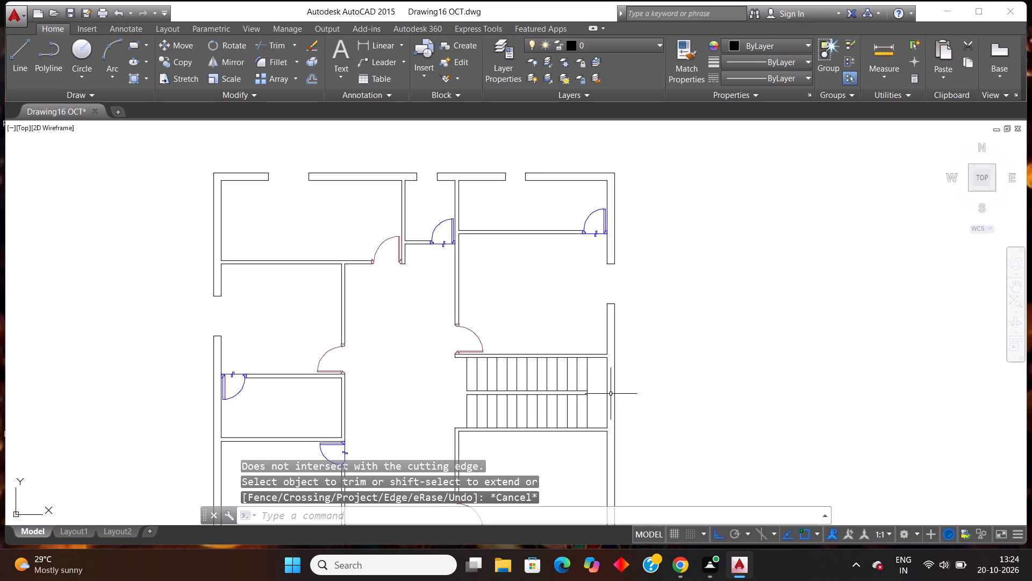
key("Escape")
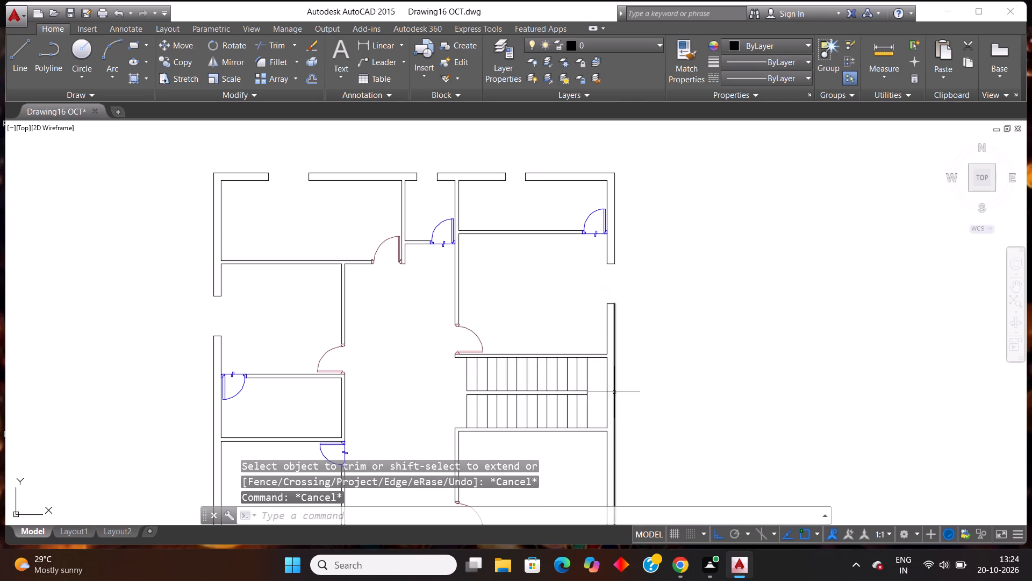
scroll(632, 397, "up", 1)
key("l")
key("Return")
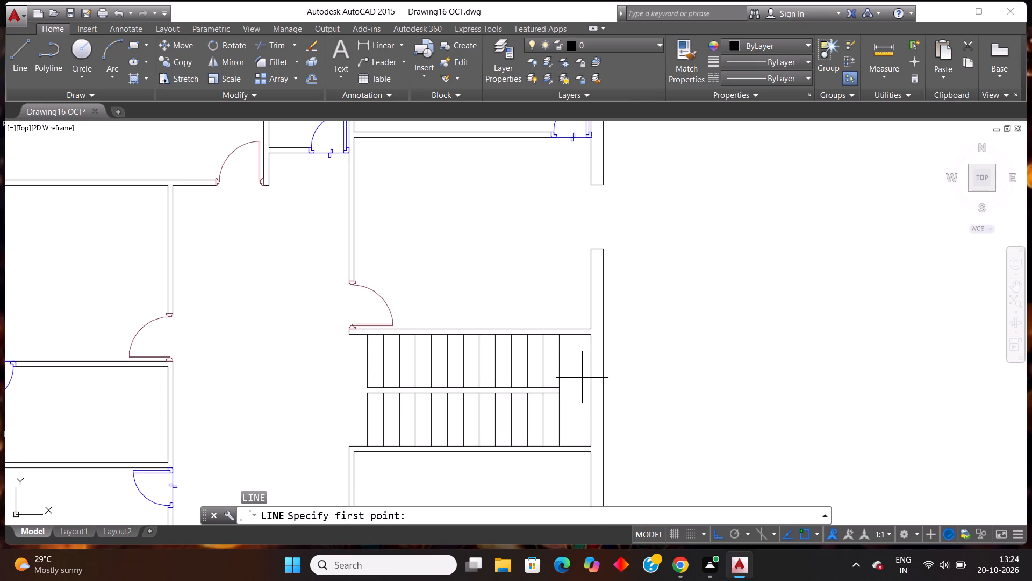
left_click(582, 364)
left_click(655, 353)
key("Escape")
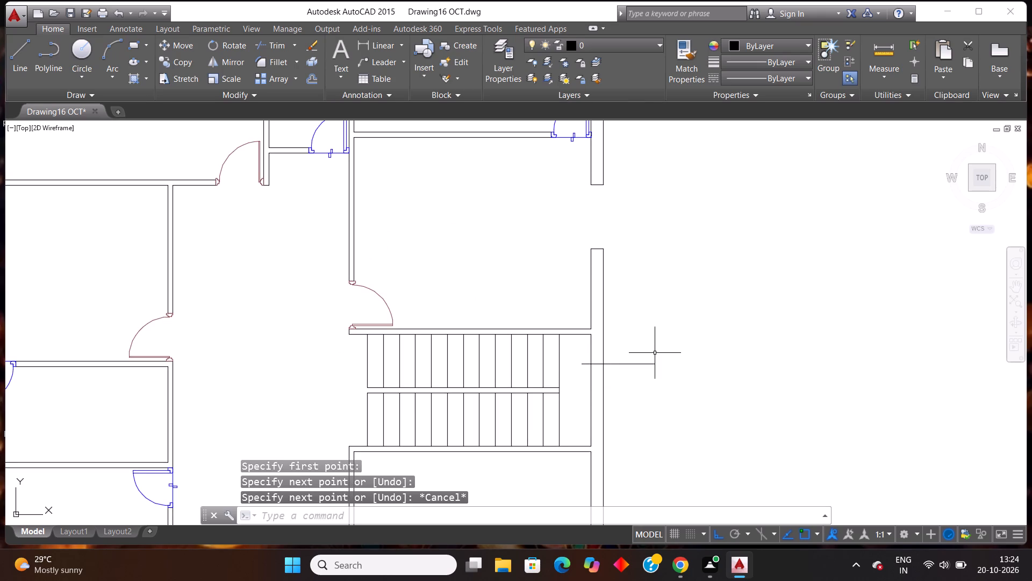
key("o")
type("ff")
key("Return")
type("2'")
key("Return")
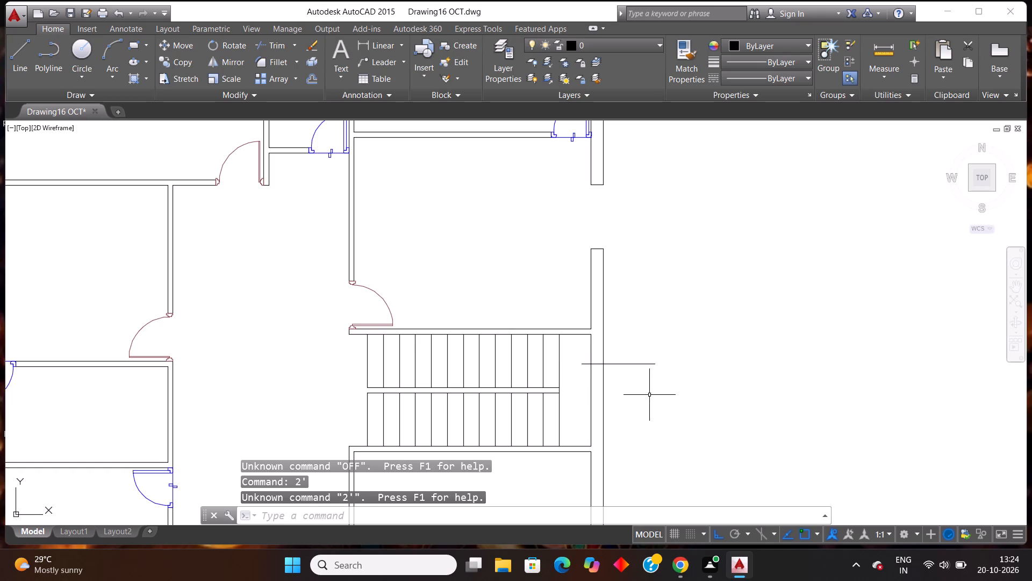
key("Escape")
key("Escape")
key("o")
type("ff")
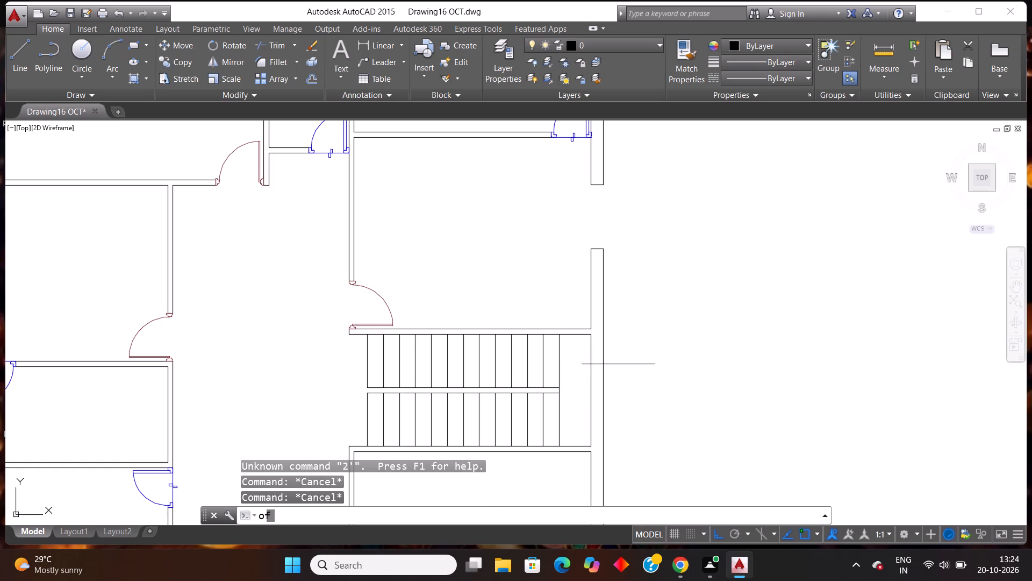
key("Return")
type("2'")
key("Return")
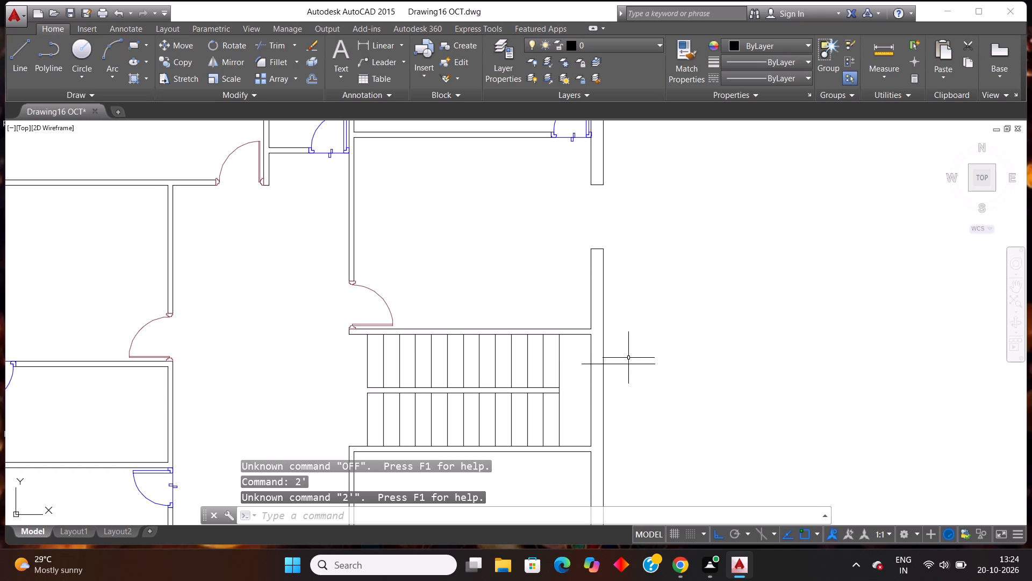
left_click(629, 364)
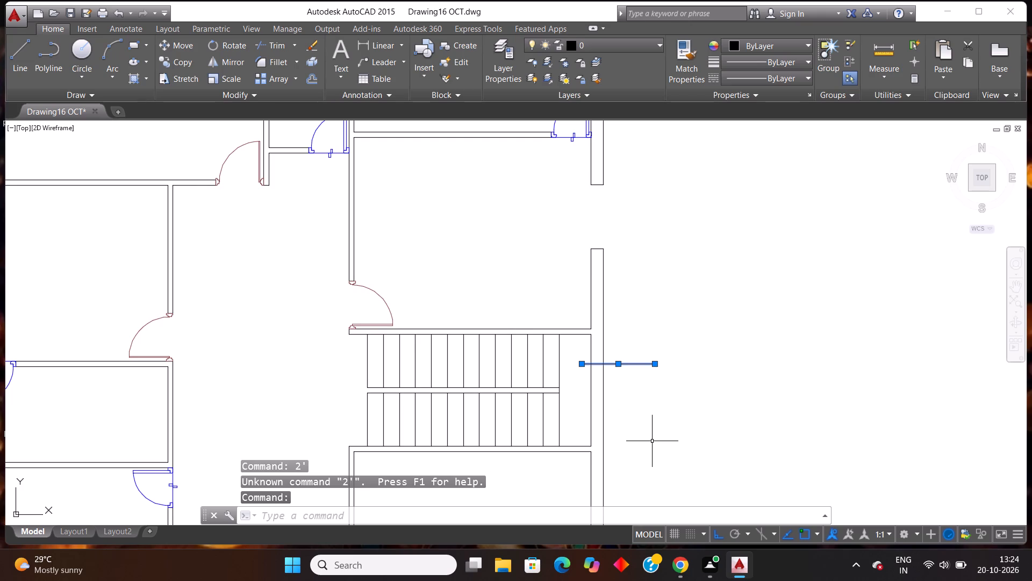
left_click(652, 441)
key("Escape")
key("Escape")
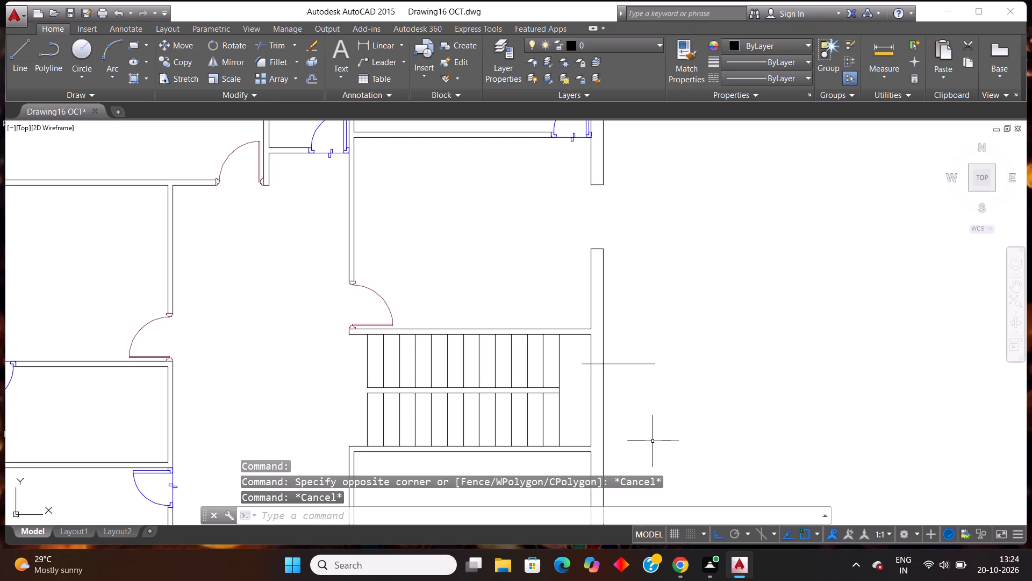
Offset the staircase landing's horizontal line 2' downward.
type("off")
key("Return")
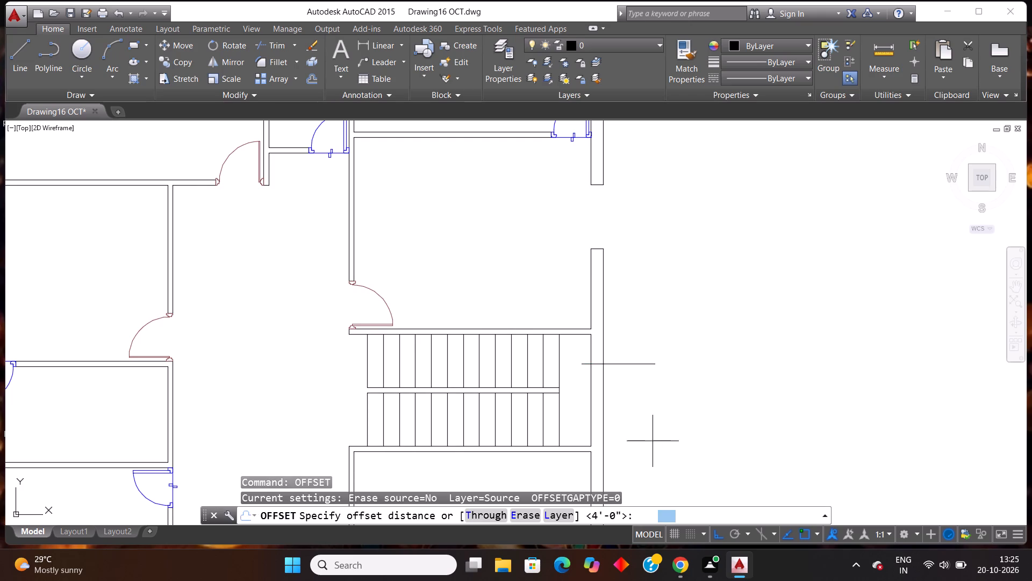
type("2'")
key("Return")
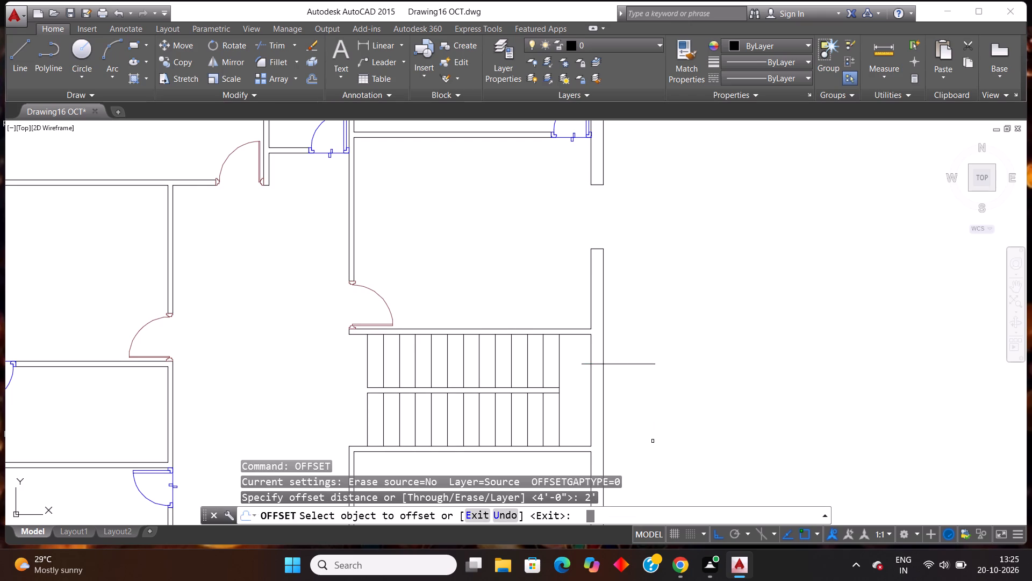
left_click(625, 365)
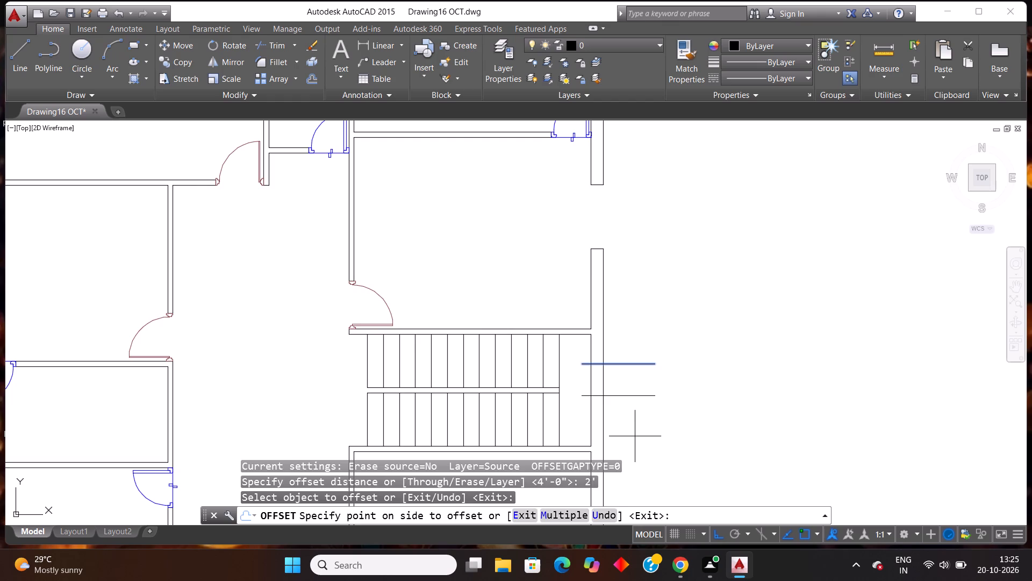
left_click(635, 437)
key("Escape")
Trim the right exterior wall between the staircase landing's two lines to form an opening, removing the line ends beyond both wall faces.
type("tr")
key("Return")
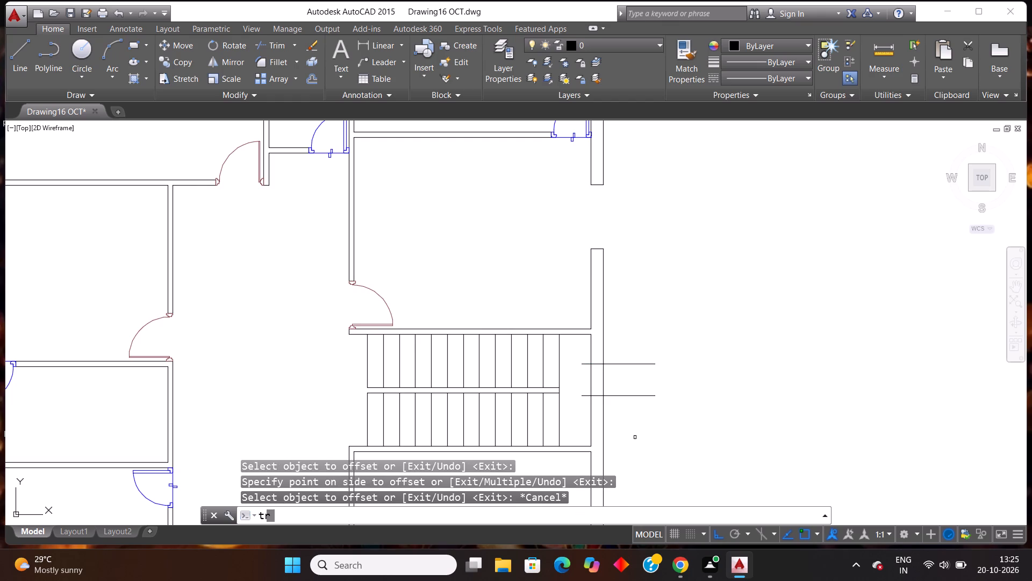
key("Return")
left_click(584, 385)
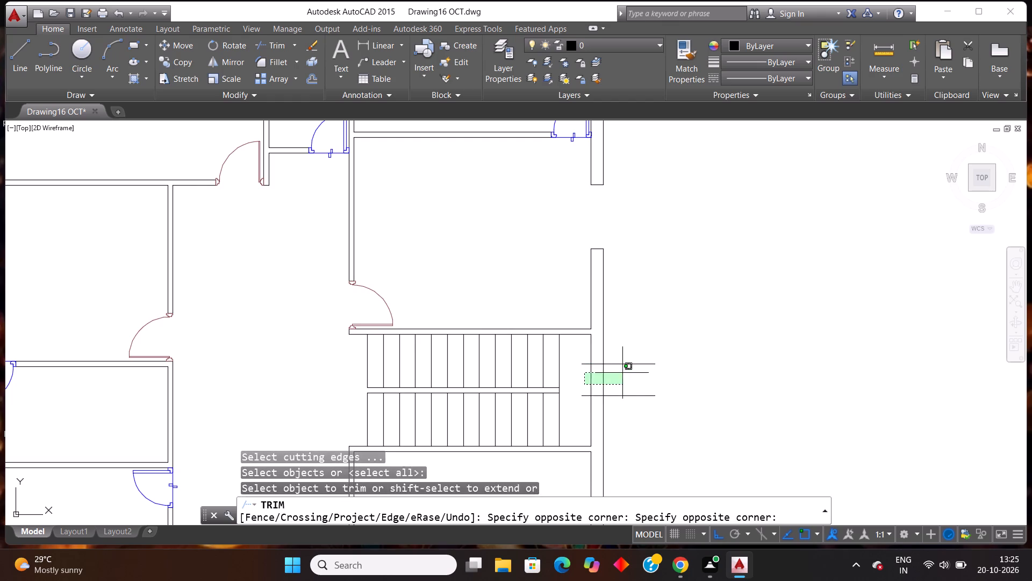
left_click(637, 369)
left_click(640, 338)
left_click(664, 409)
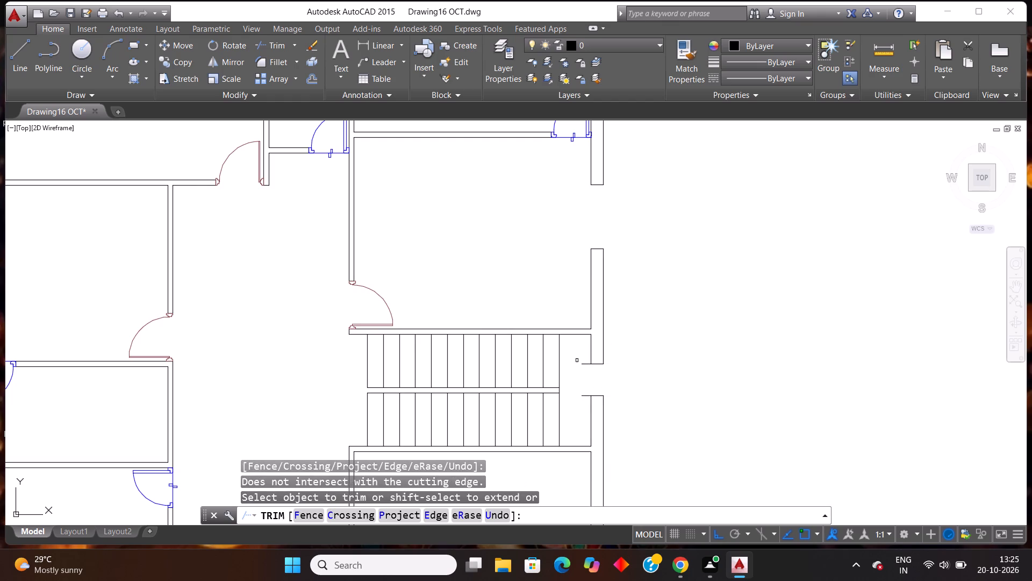
left_click(575, 356)
left_click(583, 414)
scroll(585, 324, "down", 2)
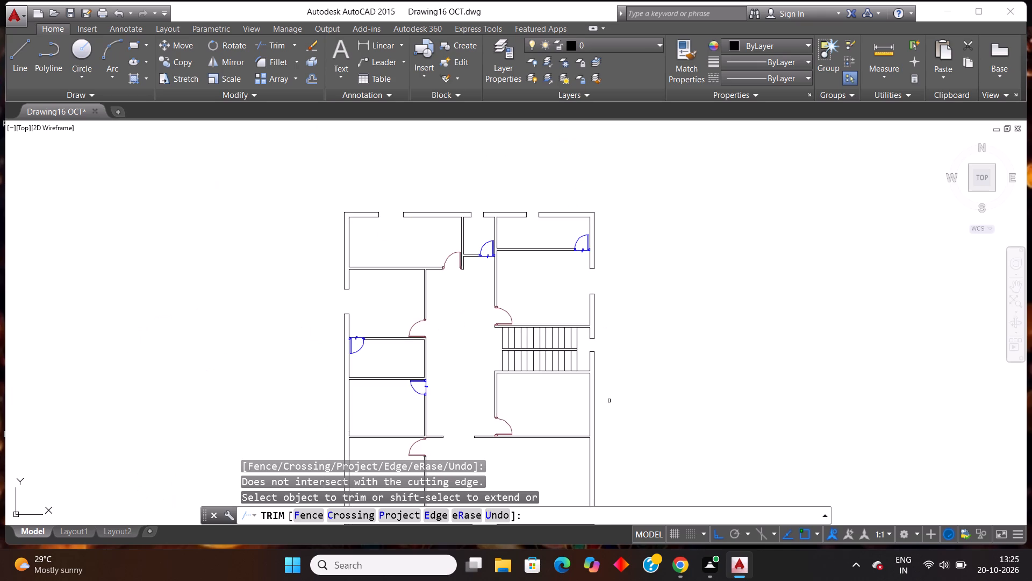
Draw a horizontal line across the right exterior wall of the room directly below the staircase, near the room's upper part.
scroll(609, 402, "down", 1)
scroll(584, 454, "up", 2)
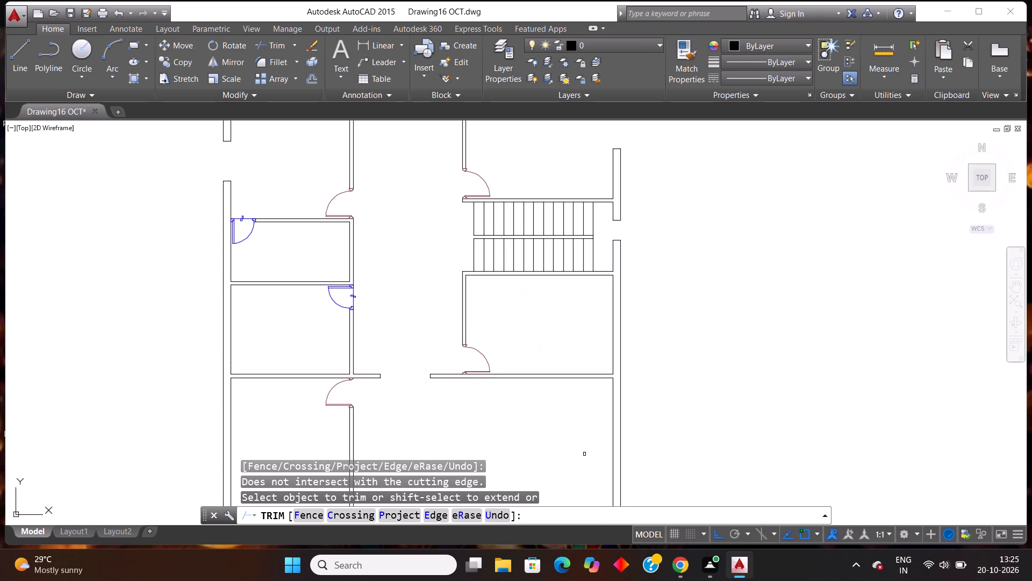
key("Escape")
key("Escape")
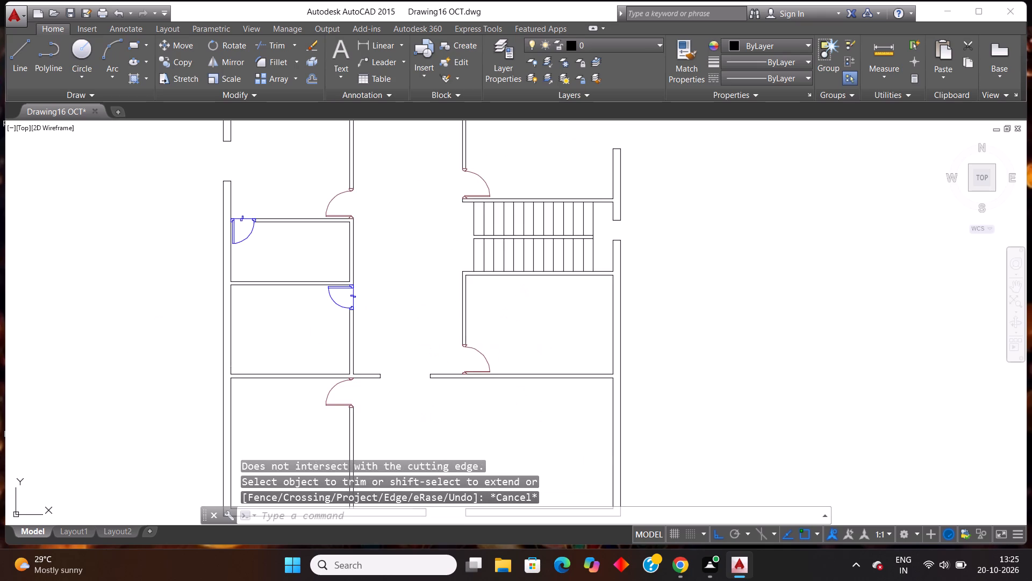
key("l")
key("Return")
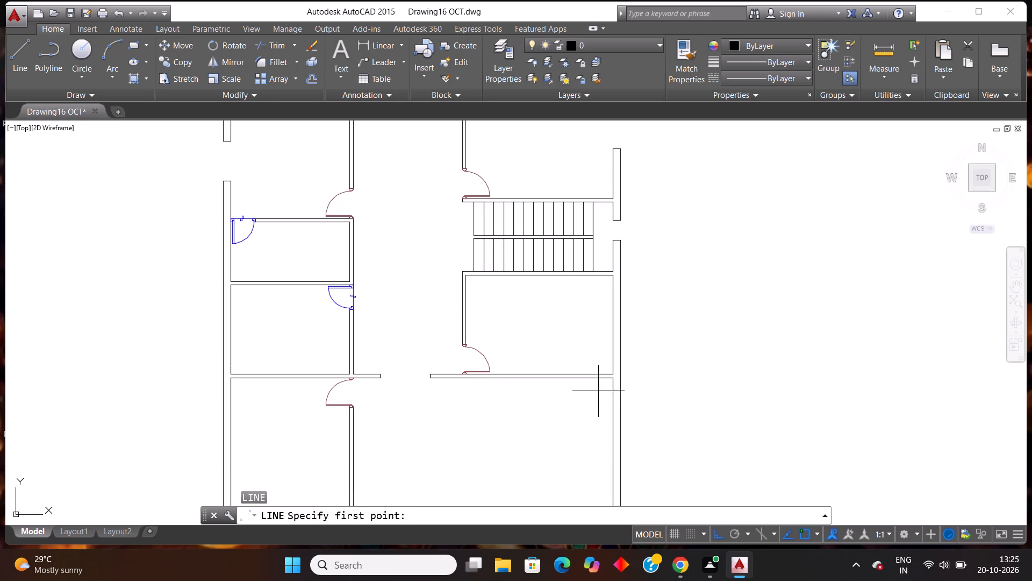
left_click(596, 303)
left_click(671, 287)
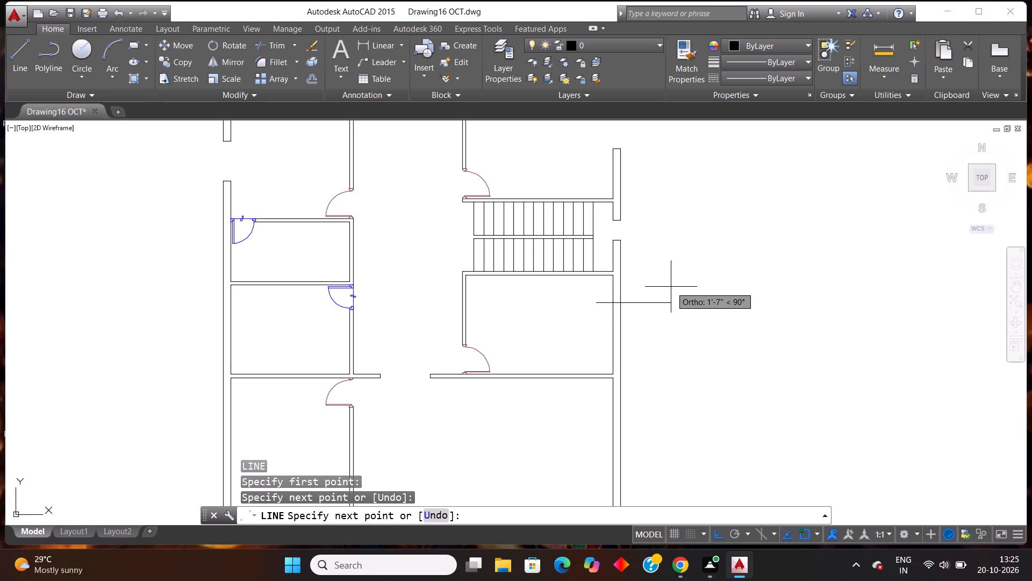
key("Escape")
Offset the horizontal line at the room below the staircase 4' downward.
type("off")
key("Return")
type("4'")
key("Return")
left_click(637, 301)
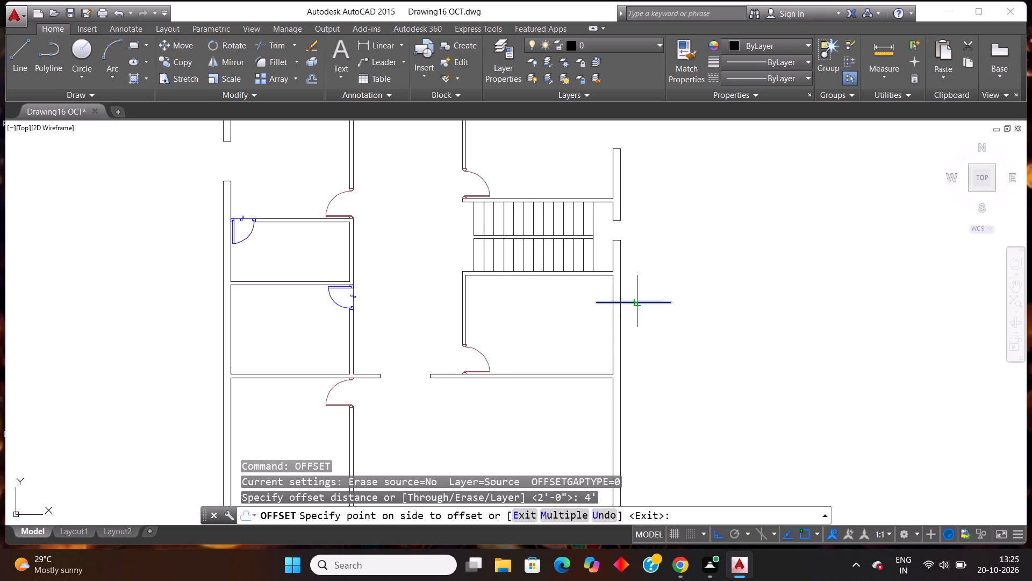
left_click(654, 344)
key("Escape")
Trim the right exterior wall of the room below the staircase between the two lines, removing the line ends beyond both wall faces.
type("tr")
key("Return")
key("Return")
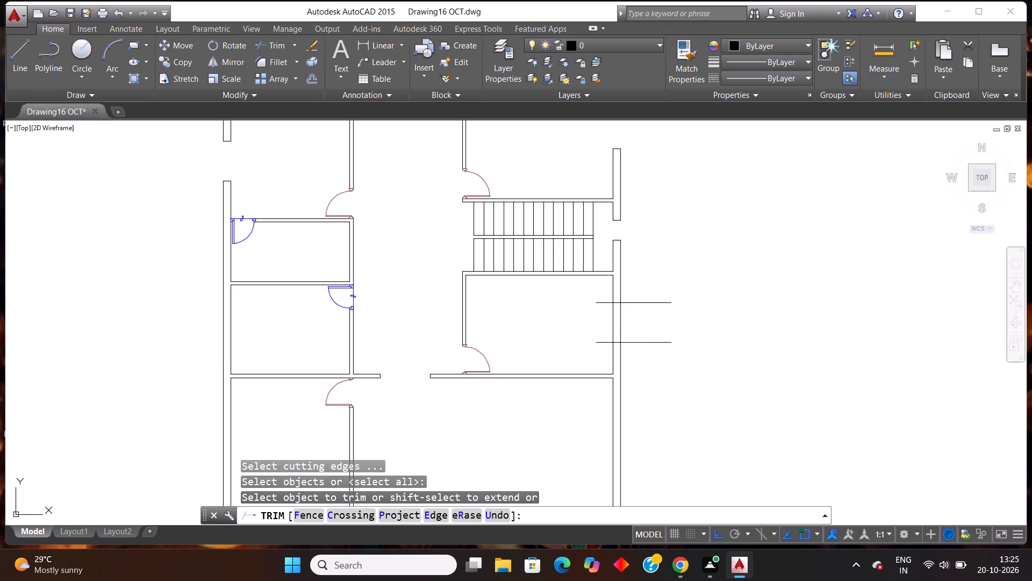
left_click(646, 328)
left_click(601, 321)
left_click(648, 287)
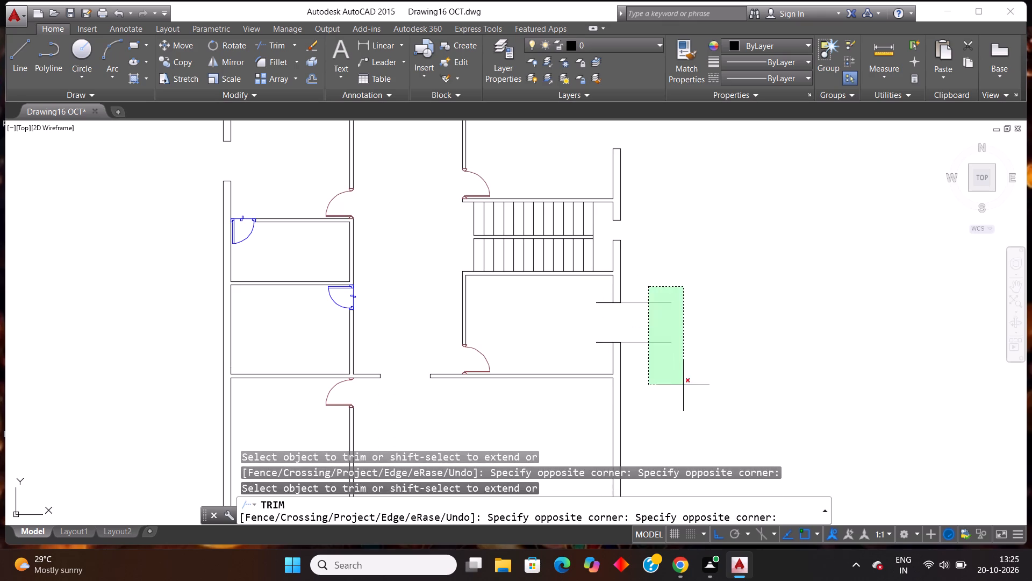
left_click(685, 386)
left_click(580, 281)
left_click(606, 358)
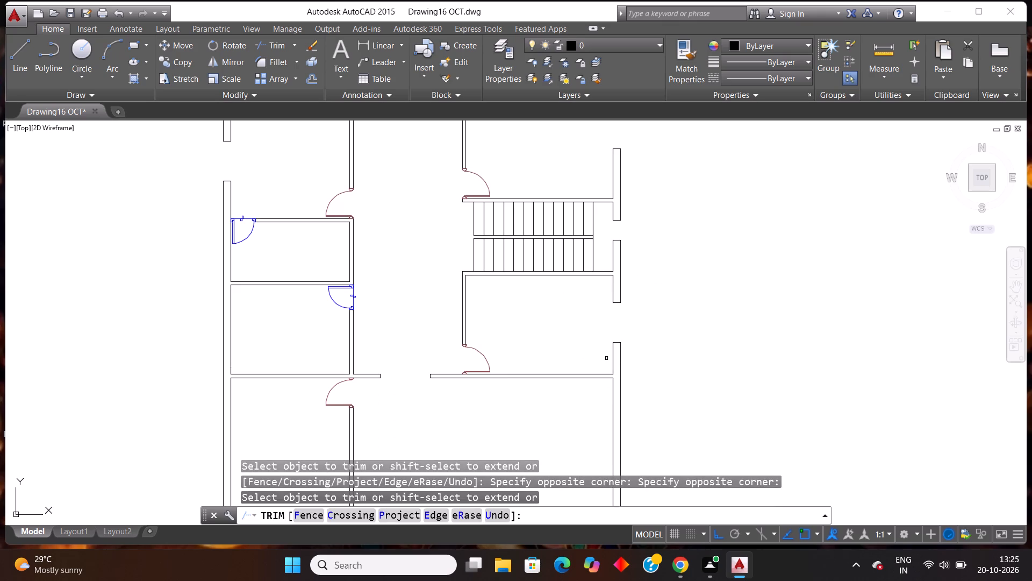
scroll(610, 350, "down", 3)
scroll(613, 416, "up", 1)
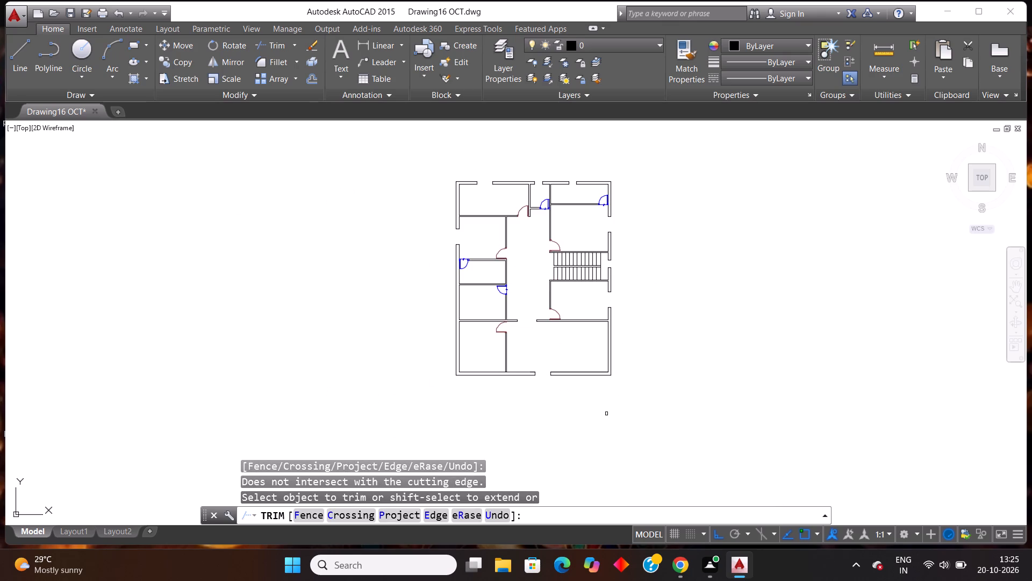
key("Escape")
key("Escape")
key("Escape")
Draw a horizontal line across the right exterior wall of the large bottom room, just below its upper partition.
key("l")
key("Return")
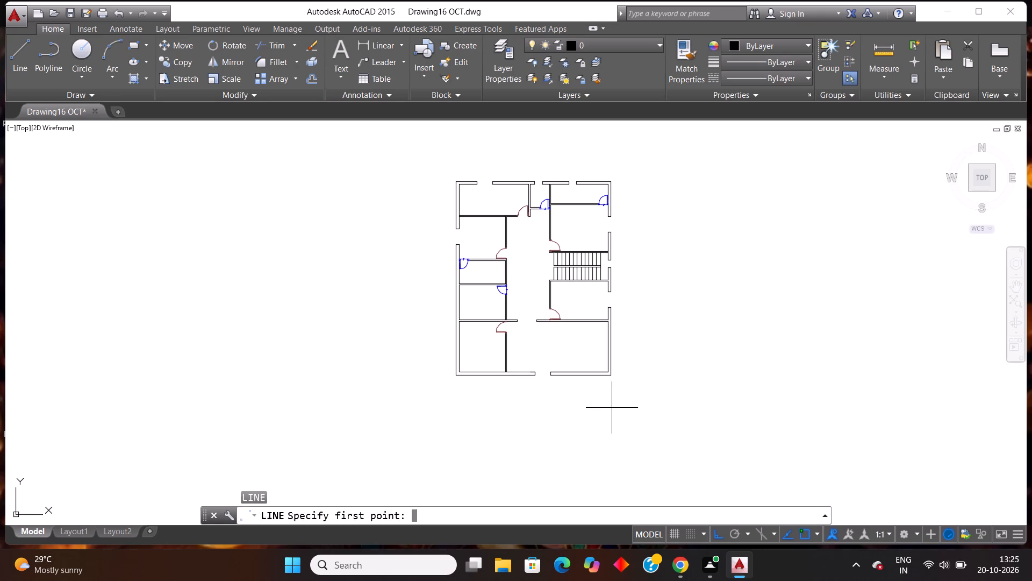
scroll(592, 369, "up", 1)
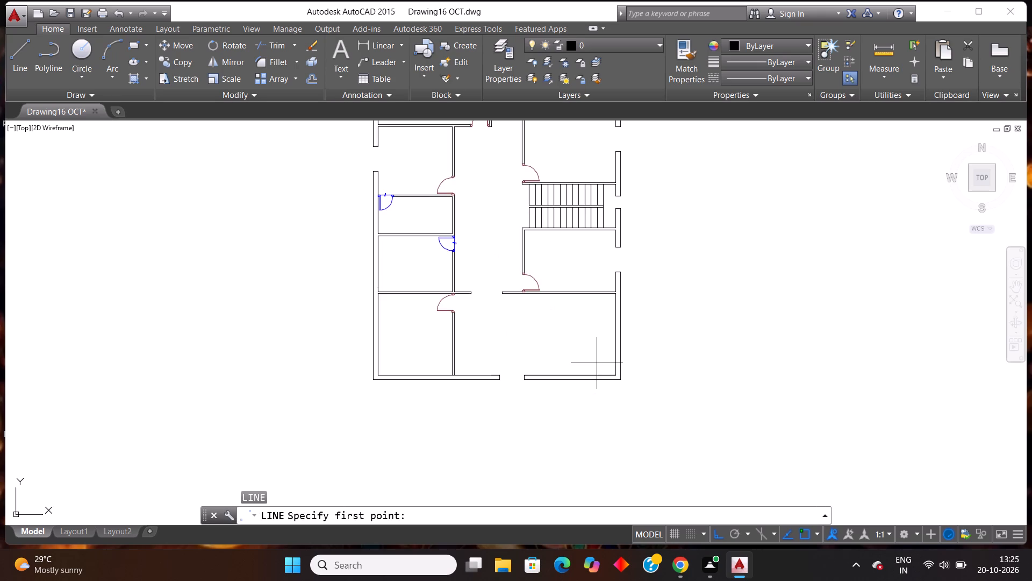
left_click(592, 315)
left_click(648, 300)
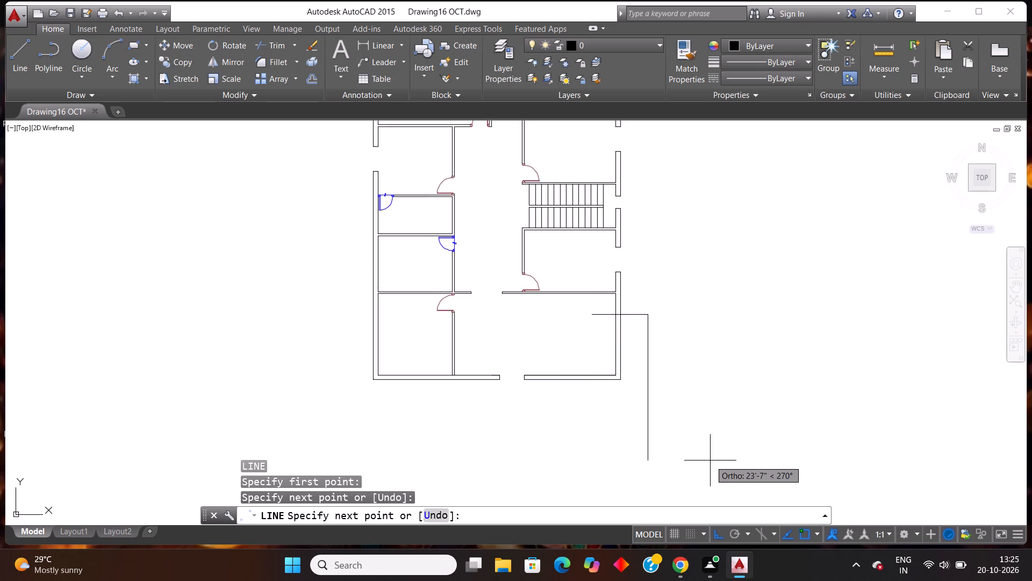
key("Return")
Draw a short vertical line across the bottom exterior wall, between the entrance opening and the bottom-right corner.
key("Return")
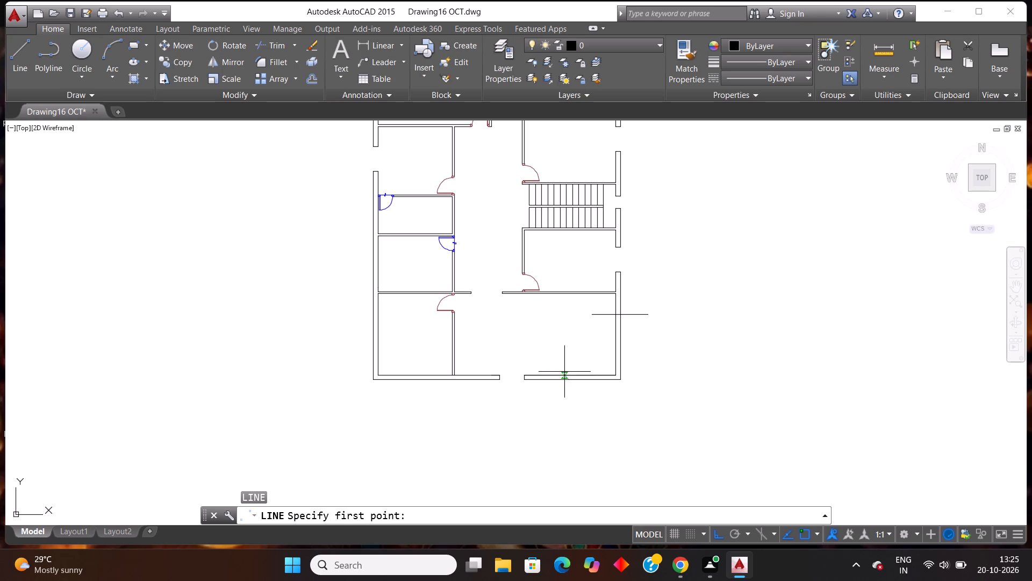
left_click(570, 371)
left_click(568, 400)
key("Escape")
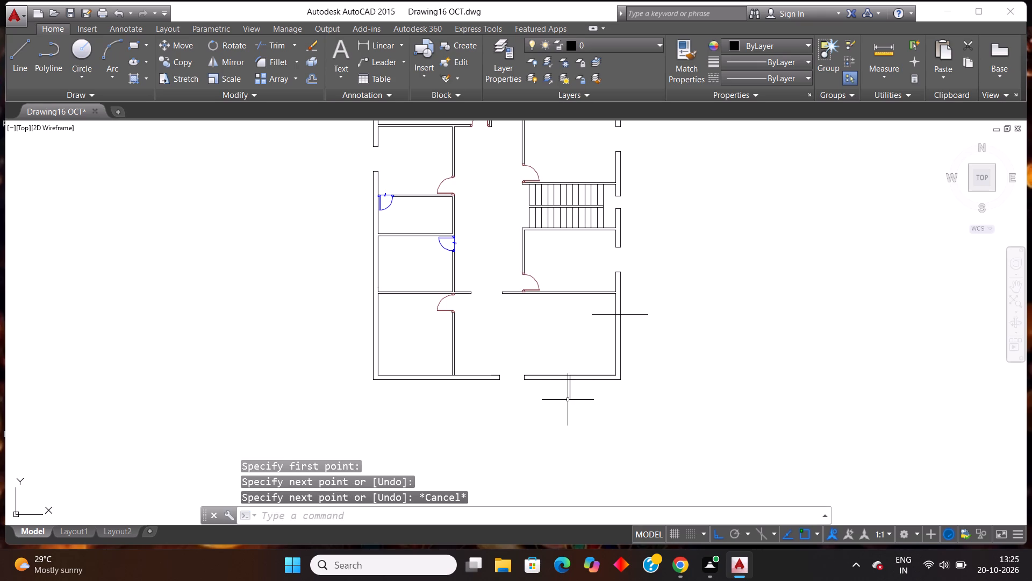
Offset the horizontal line on the large bottom room's right exterior wall 4' downward.
type("off")
key("Return")
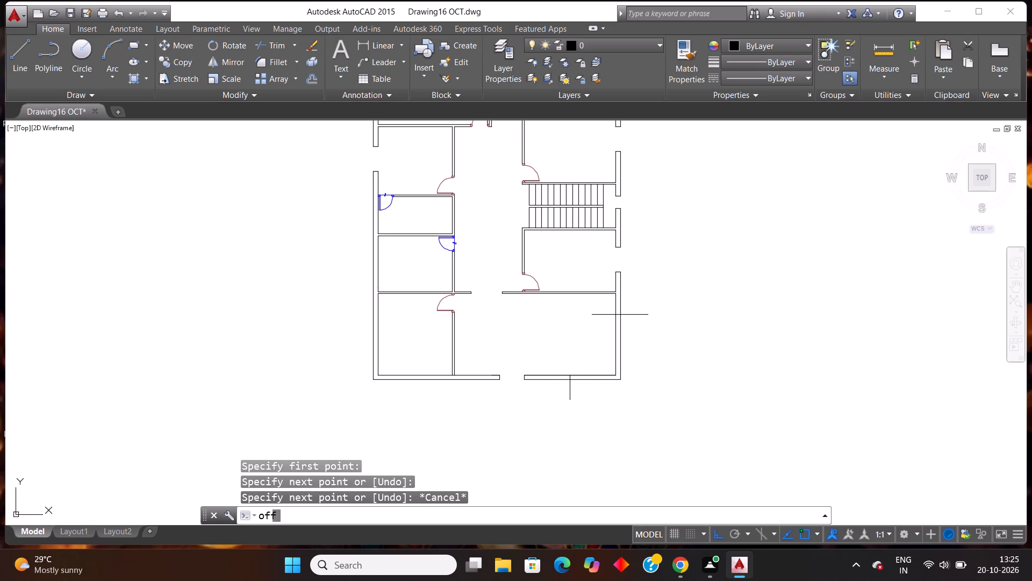
type("4'")
key("Return")
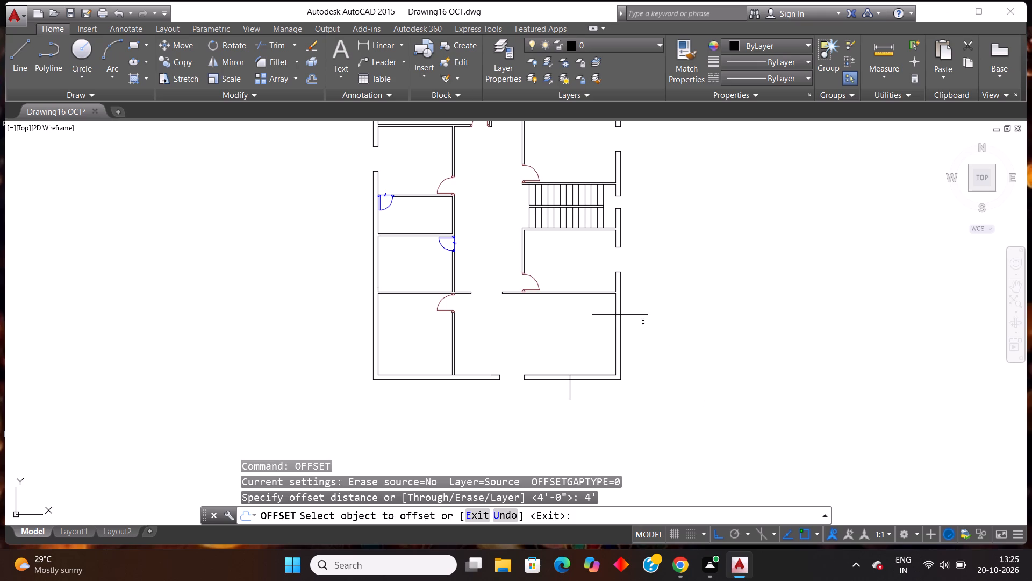
left_click(628, 315)
left_click(651, 394)
key("Escape")
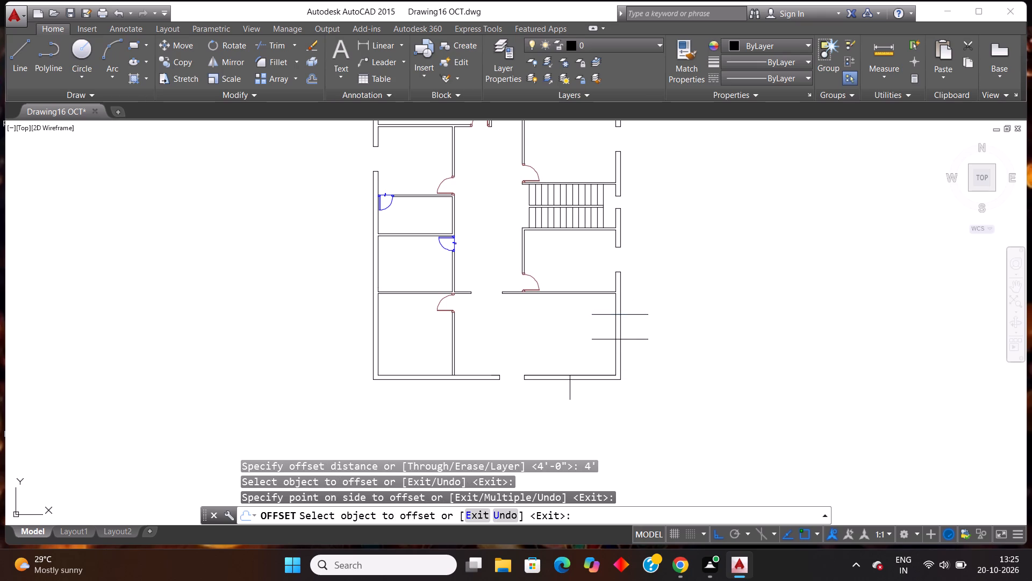
Offset the short vertical line on the bottom exterior wall 2' to the right.
type("off")
key("Return")
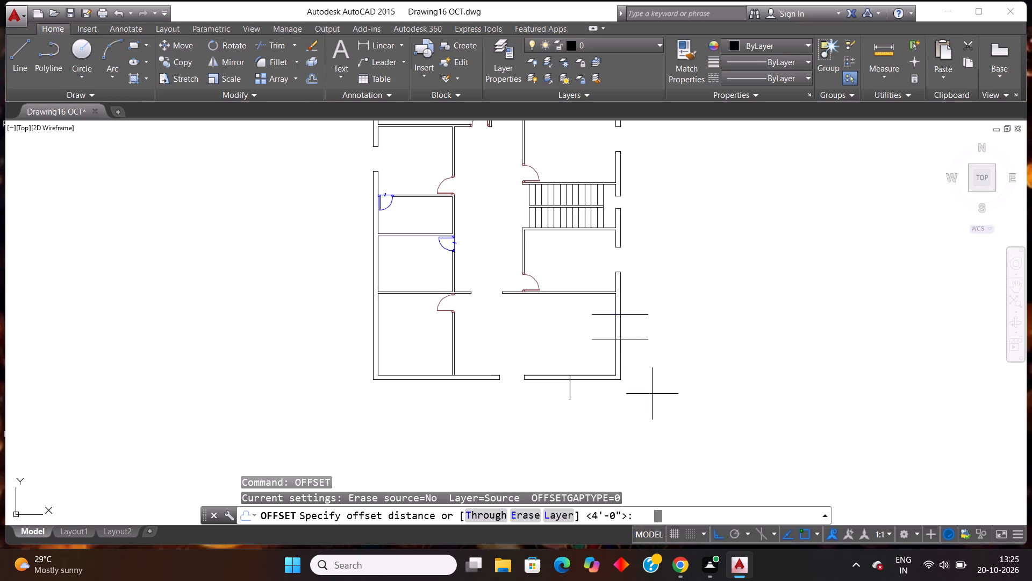
type("2'")
key("Return")
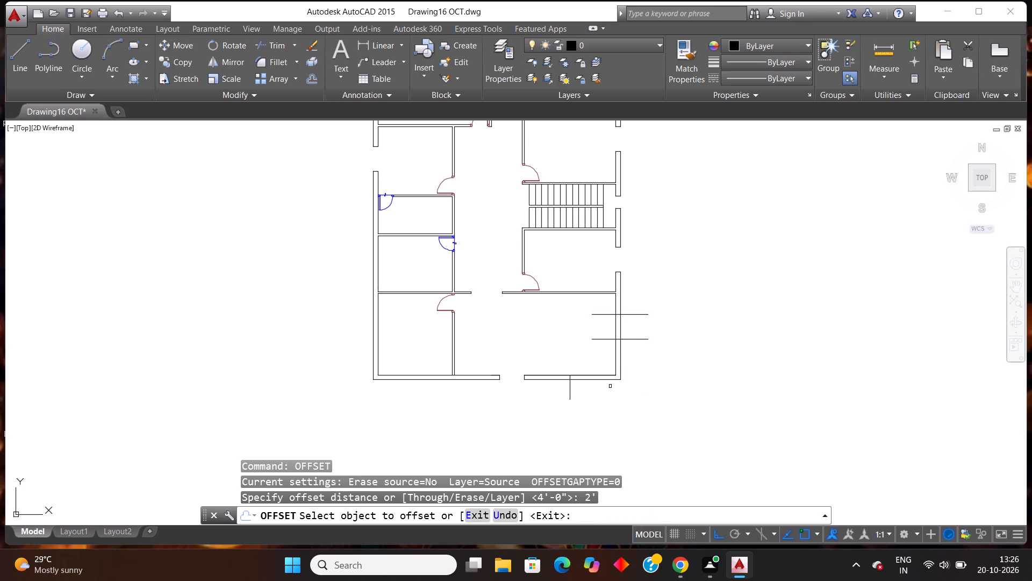
left_click(569, 393)
left_click(612, 405)
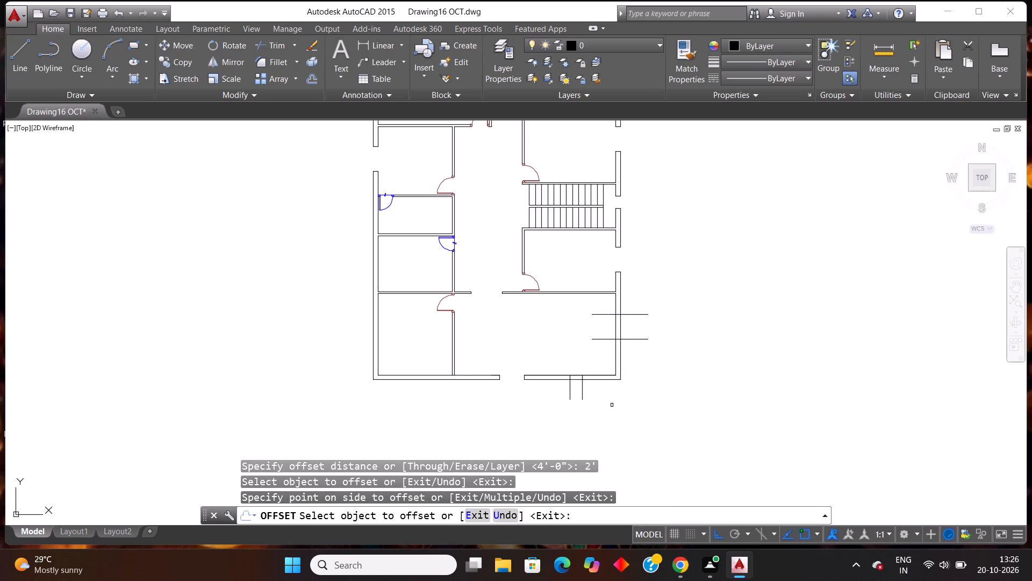
key("Escape")
key("Escape")
Trim the large bottom room's right exterior wall between the two horizontal lines, removing the line ends beyond both wall faces.
type("tr")
key("Return")
key("Return")
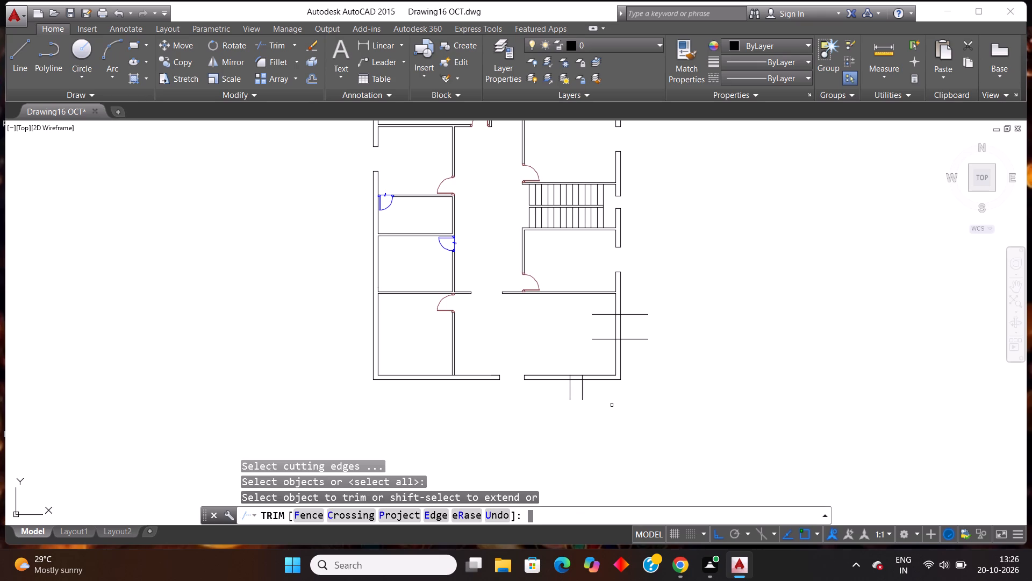
left_click(626, 300)
left_click(670, 369)
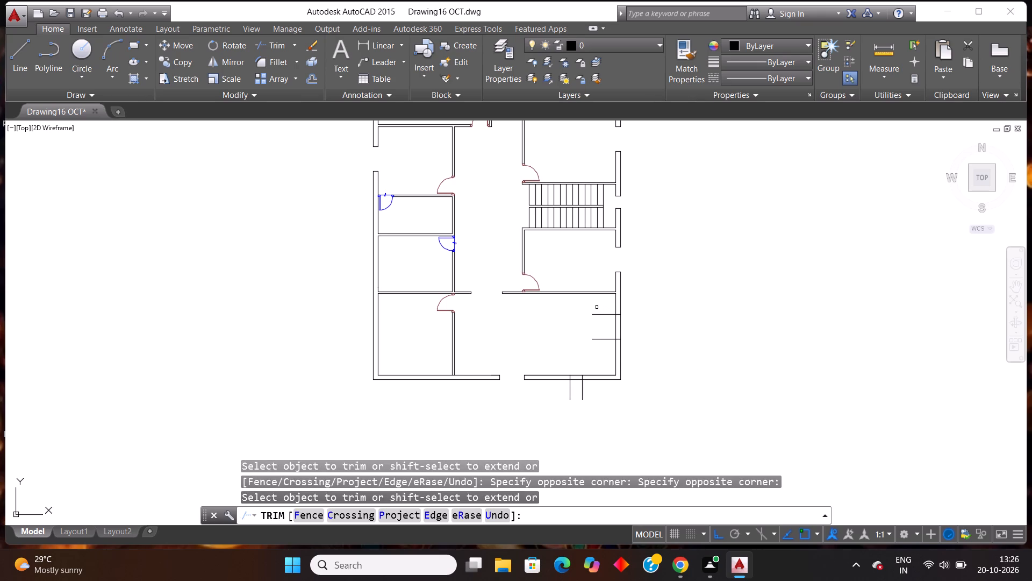
left_click(596, 307)
left_click(604, 353)
scroll(619, 331, "up", 2)
left_click(586, 340)
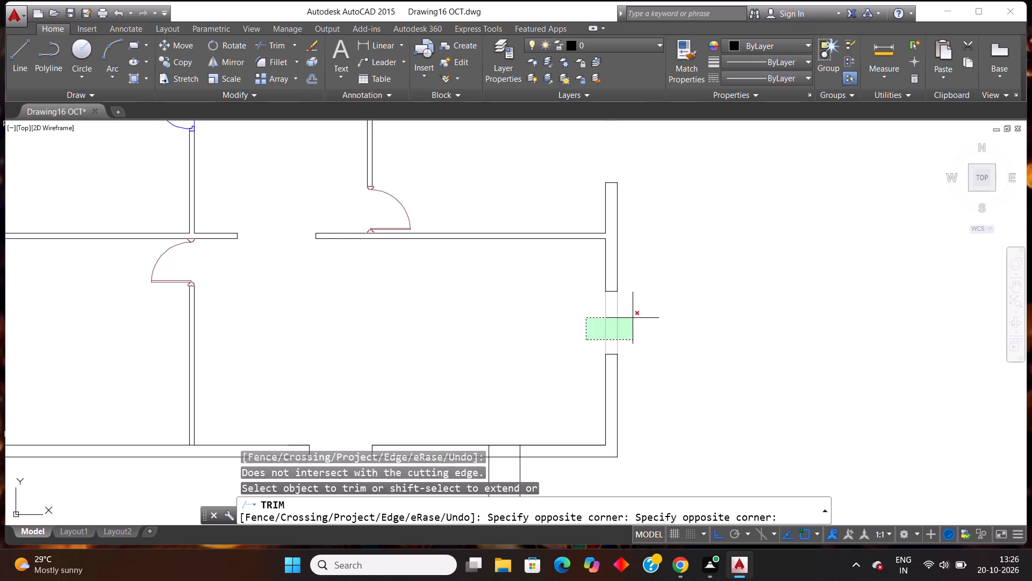
left_click(633, 317)
Trim the bottom exterior wall between the two vertical lines to form an opening, removing the line ends below the outer face.
scroll(629, 336, "down", 2)
scroll(562, 391, "up", 1)
scroll(605, 357, "up", 3)
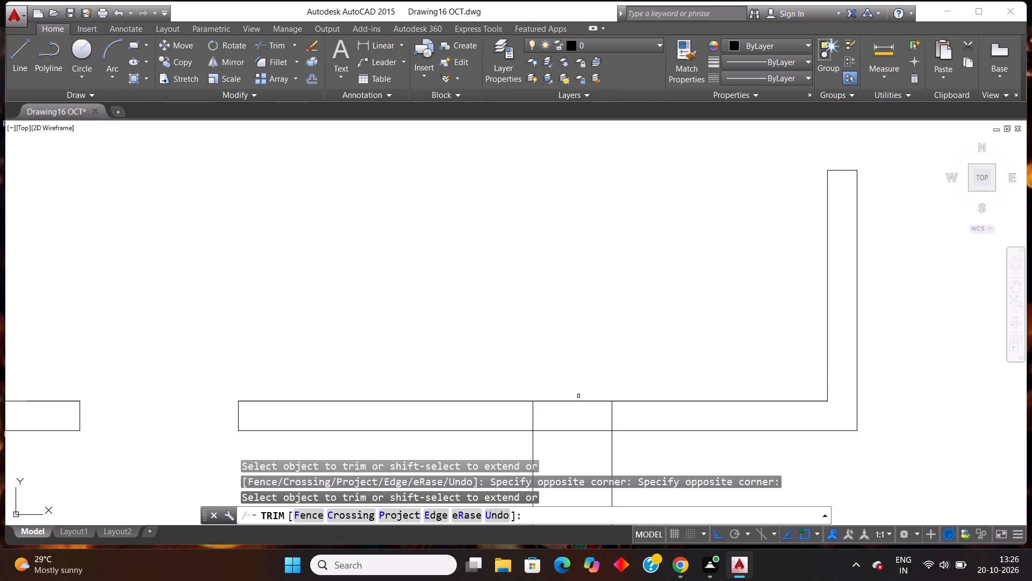
scroll(583, 392, "down", 2)
scroll(594, 456, "up", 1)
left_click(527, 424)
left_click(692, 429)
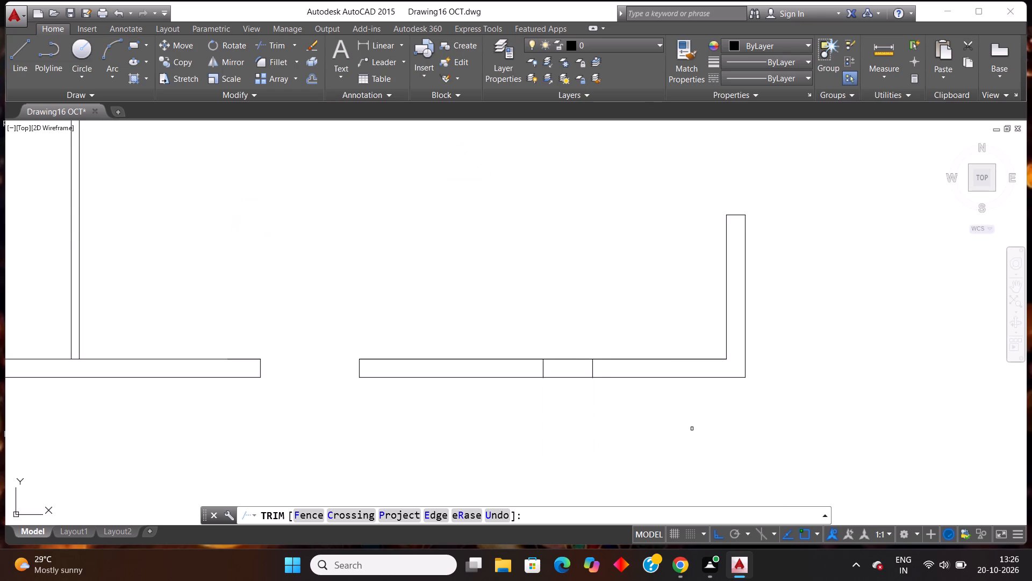
double_click(580, 394)
left_click(573, 331)
scroll(580, 329, "down", 3)
scroll(656, 310, "down", 1)
scroll(540, 345, "down", 1)
scroll(469, 280, "up", 1)
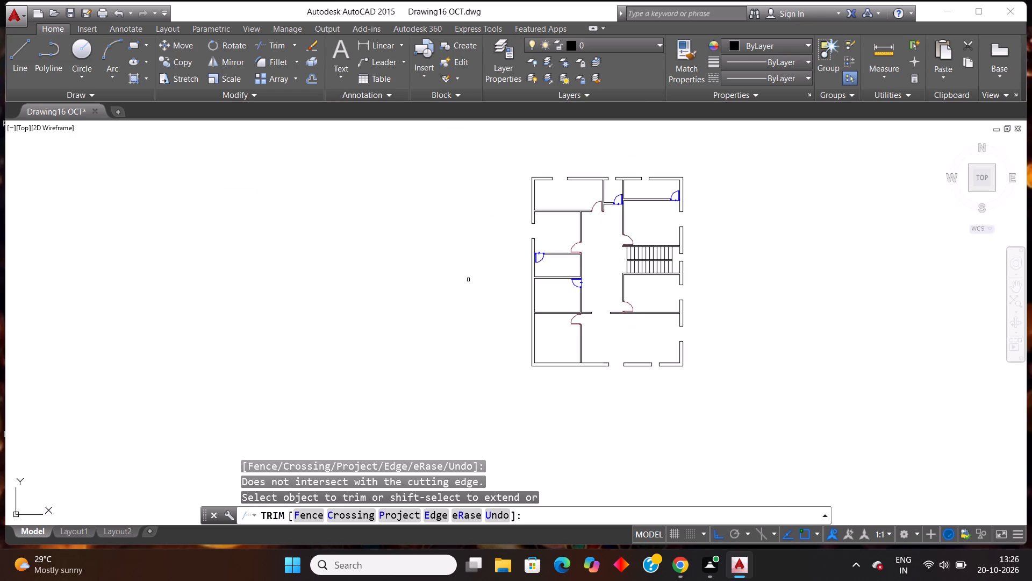
key("Escape")
key("Escape")
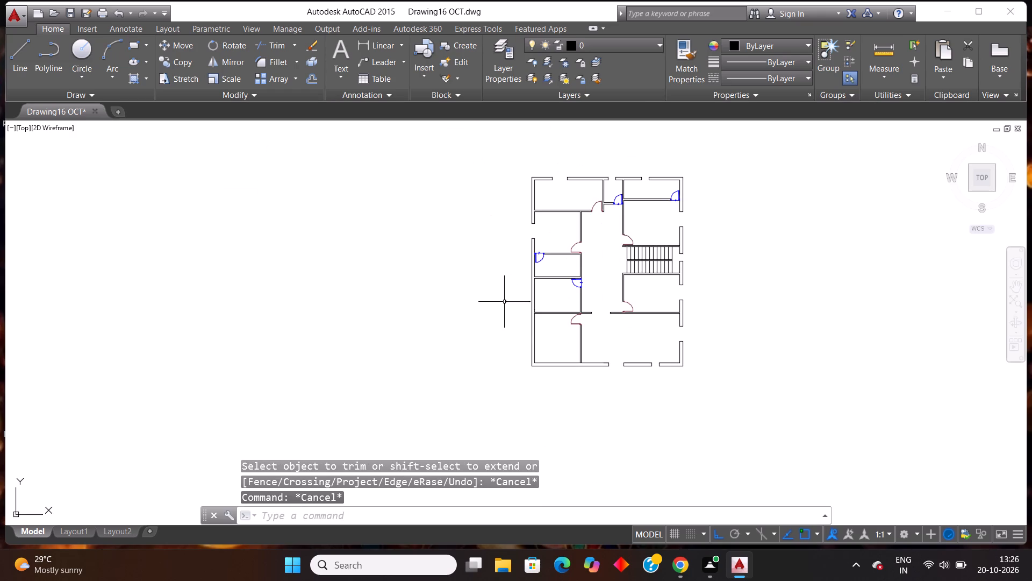
Trim the bottom wall's inner face line where the bottom-left room's partition joins it, between the partition's two faces.
scroll(564, 353, "up", 1)
scroll(649, 405, "up", 1)
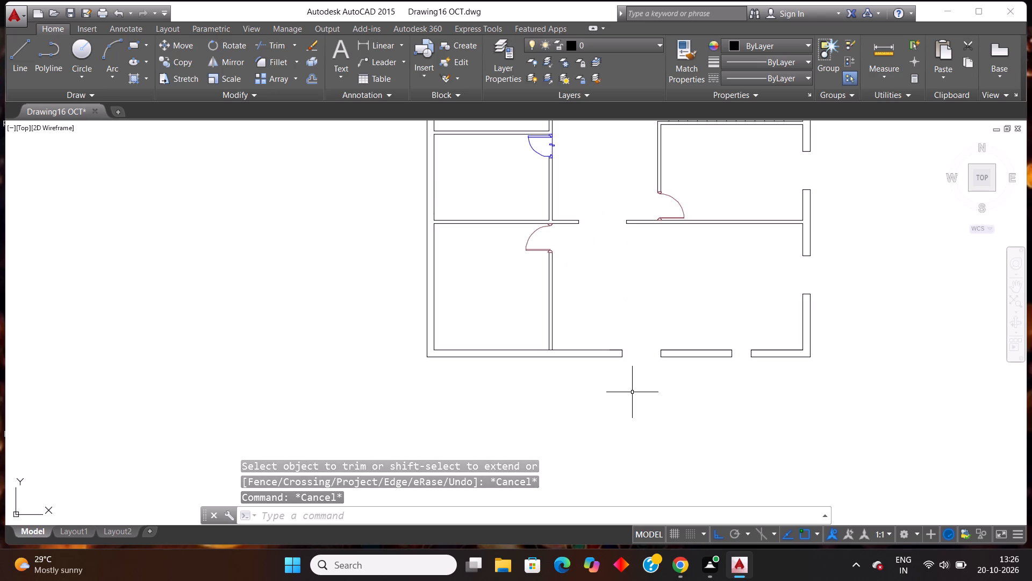
type("tr")
key("Return")
key("Return")
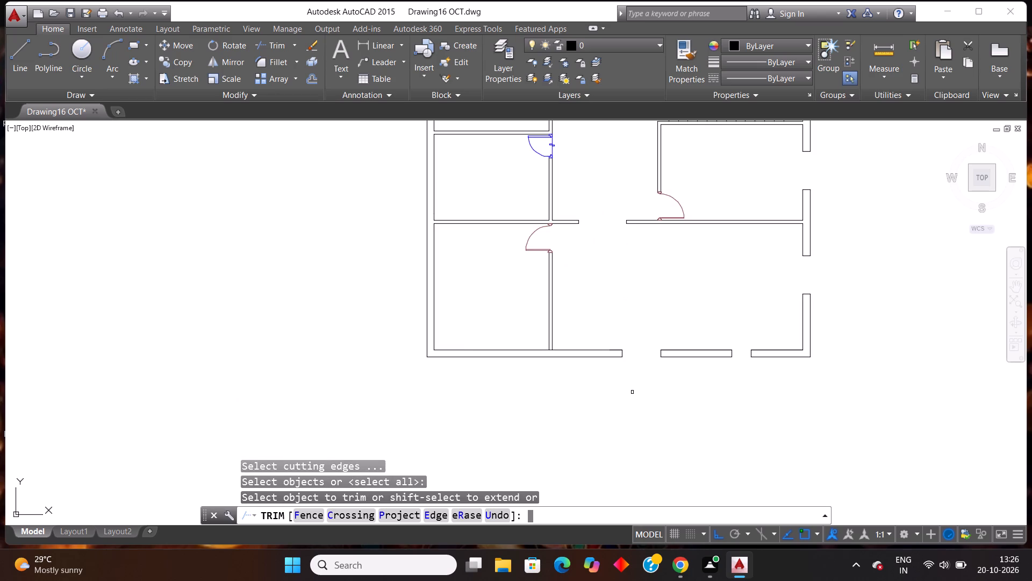
scroll(621, 360, "up", 1)
scroll(473, 332, "up", 2)
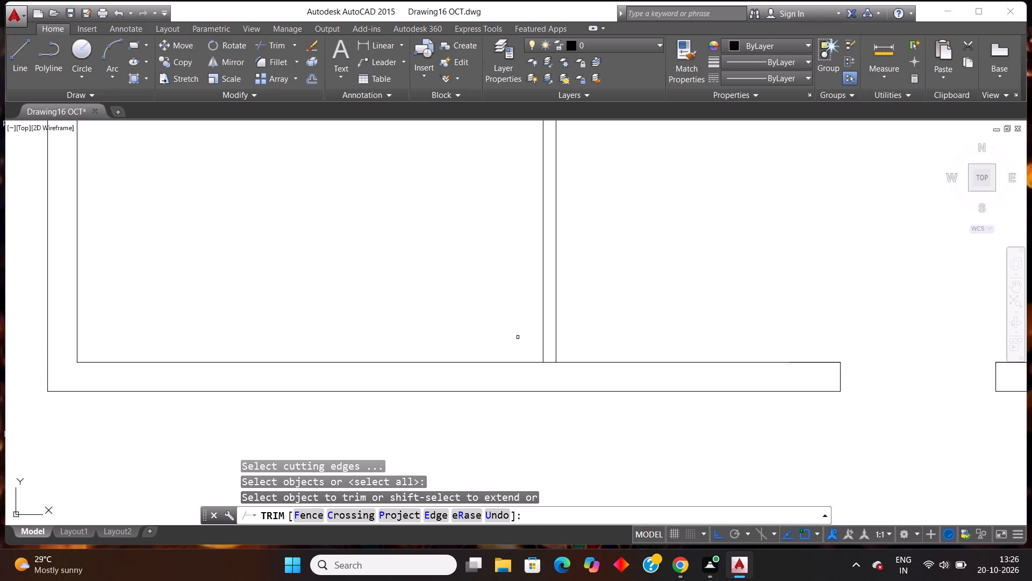
scroll(582, 366, "up", 2)
left_click(501, 376)
left_click(502, 321)
scroll(528, 364, "down", 2)
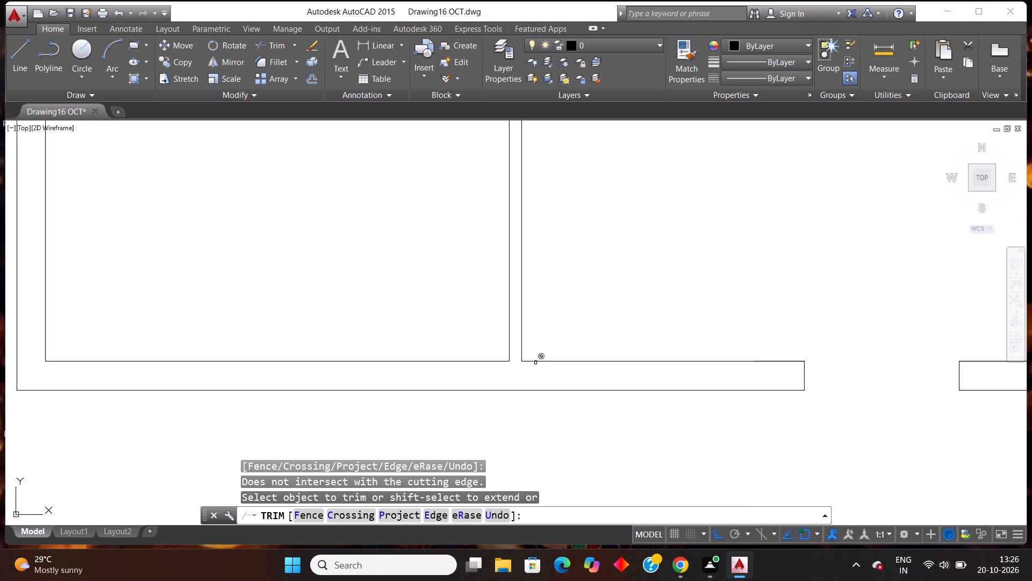
scroll(541, 361, "down", 2)
key("Escape")
key("Escape")
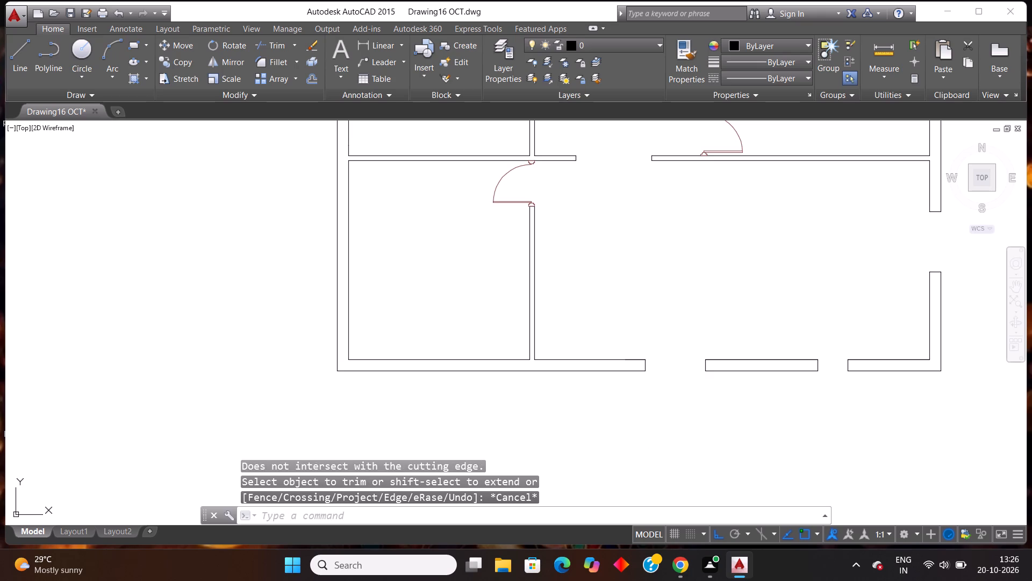
Draw a vertical line across the bottom exterior wall, between the bottom-left room's partition and the entrance opening.
key("l")
key("Return")
left_click(614, 384)
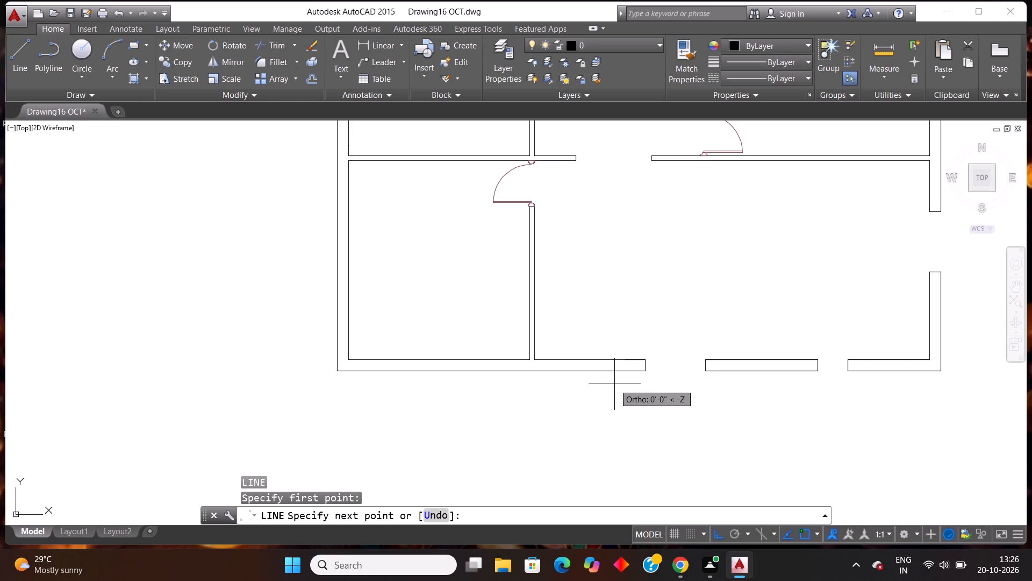
left_click(604, 319)
key("Escape")
Offset the vertical line beside the entrance opening 2' to the left, toward the partition.
type("off")
key("Return")
type("2'")
key("Return")
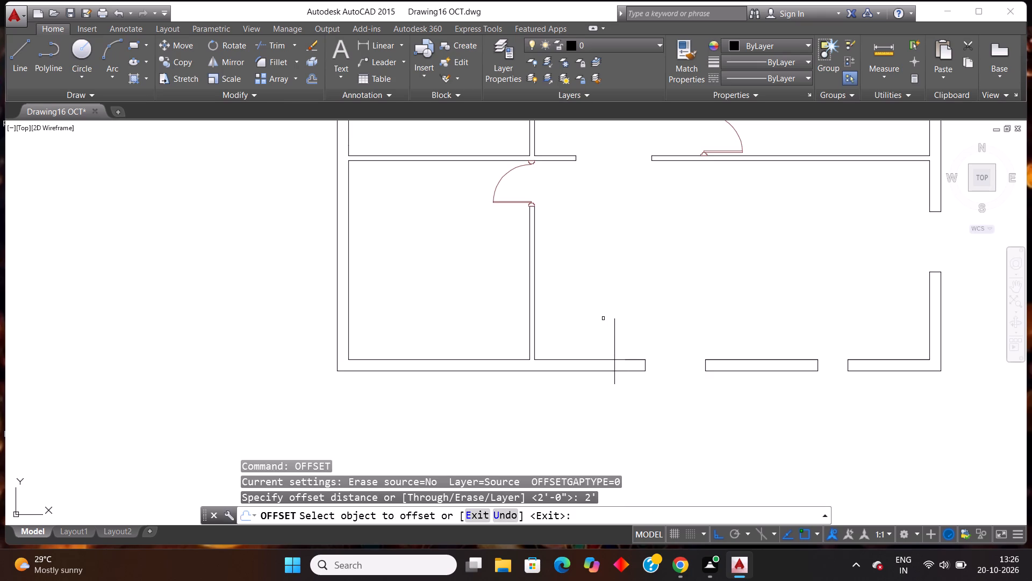
left_click(615, 327)
left_click(547, 296)
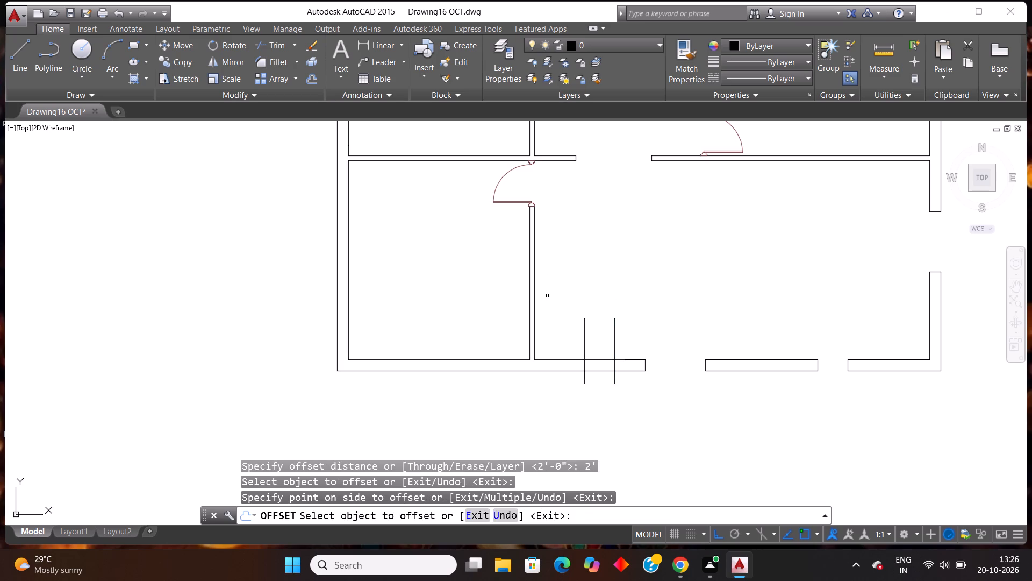
Trim the bottom exterior wall between the two vertical lines beside the entrance to form an opening, removing the line ends beyond both faces.
key("Escape")
type("tr")
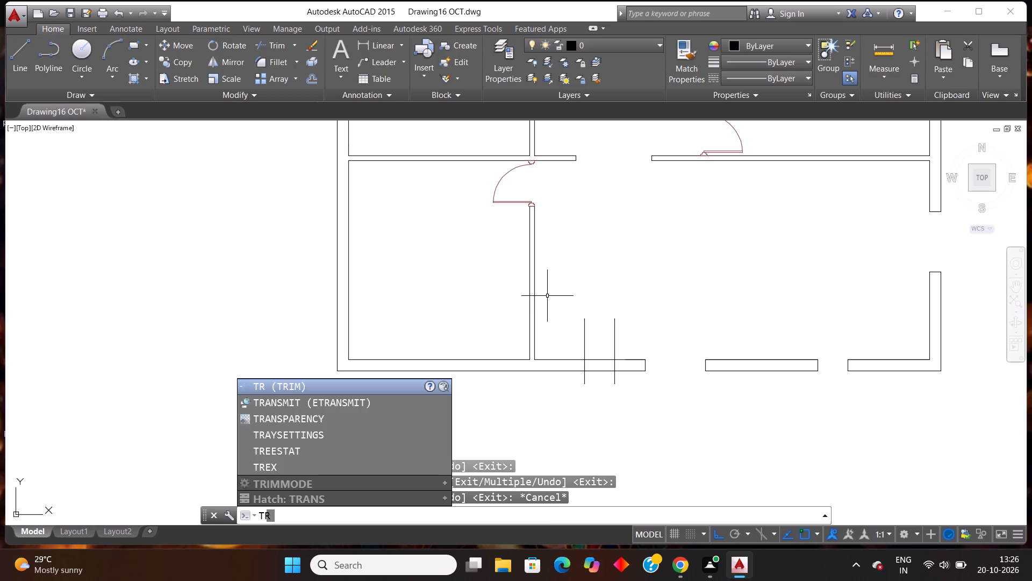
key("Return")
key("Return")
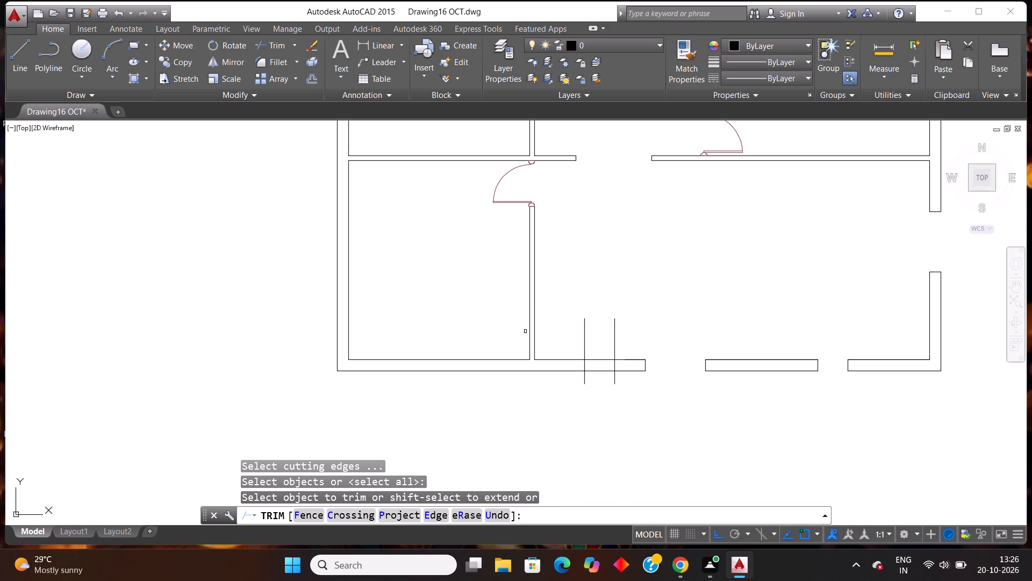
left_click(599, 382)
left_click(594, 334)
left_click(576, 311)
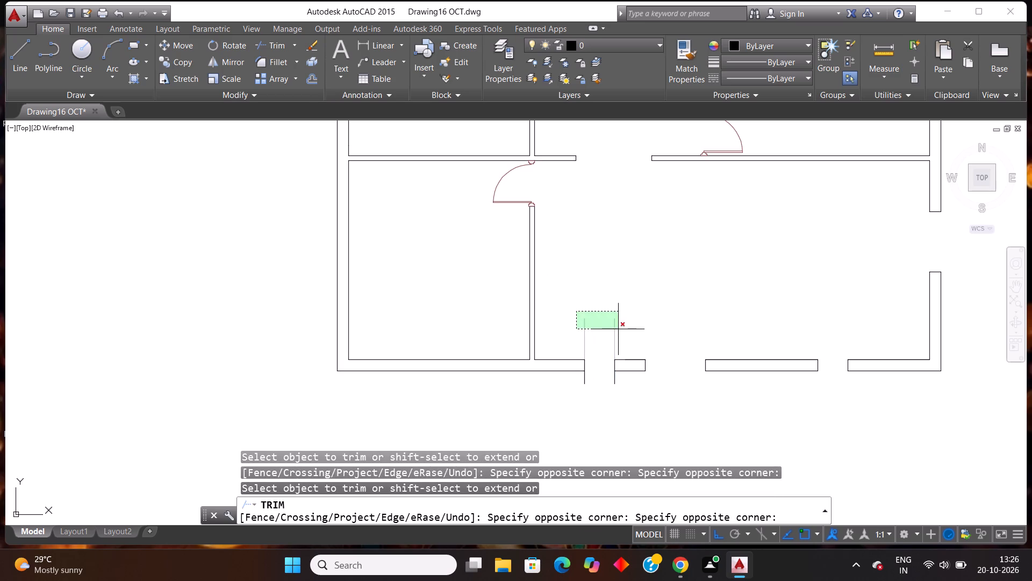
left_click(621, 331)
left_click(574, 385)
left_click(645, 403)
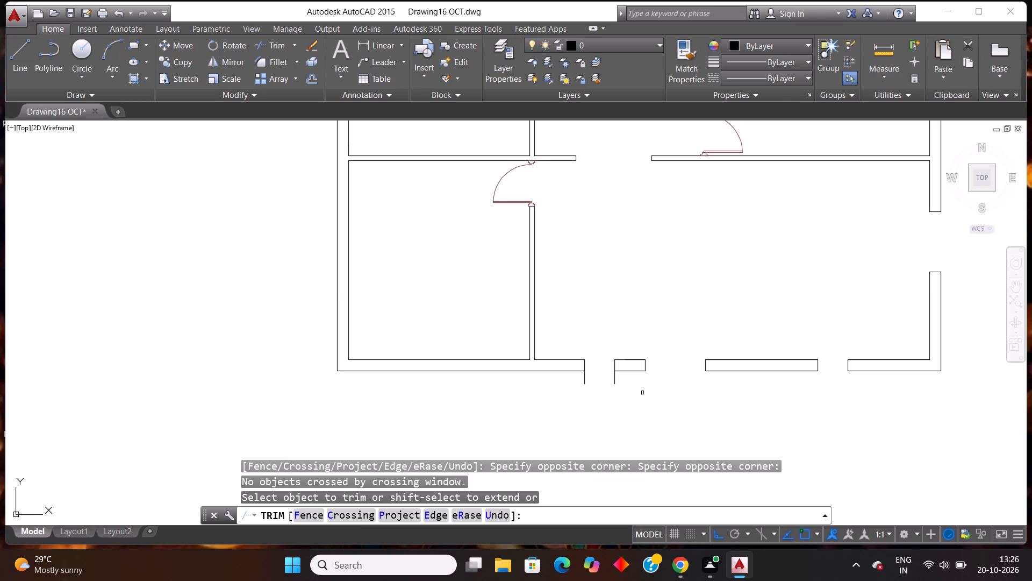
left_click(642, 393)
left_click(568, 381)
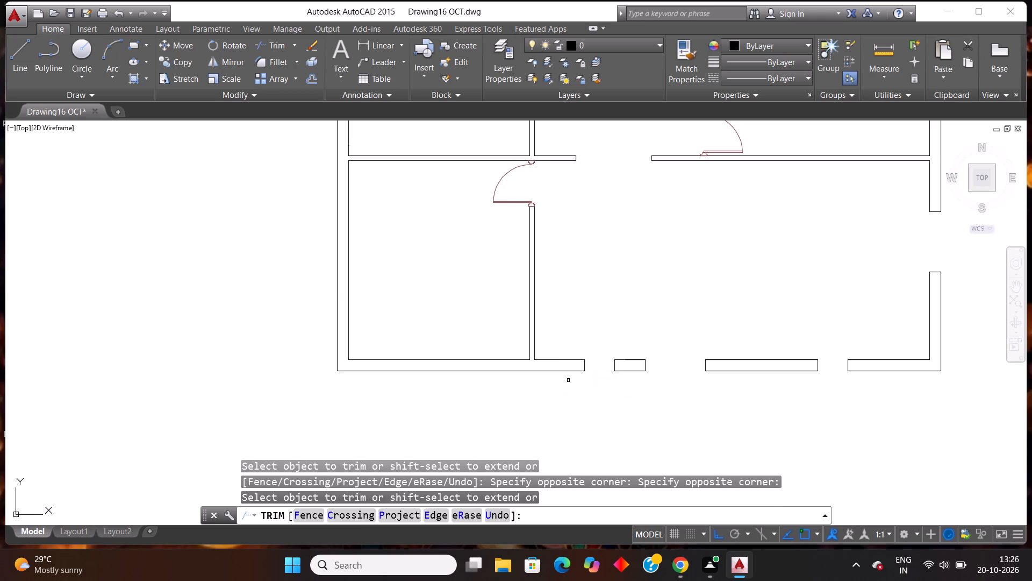
scroll(565, 378, "down", 1)
key("Escape")
Draw a vertical line across the bottom exterior wall of the bottom-left room, near its left corner.
key("l")
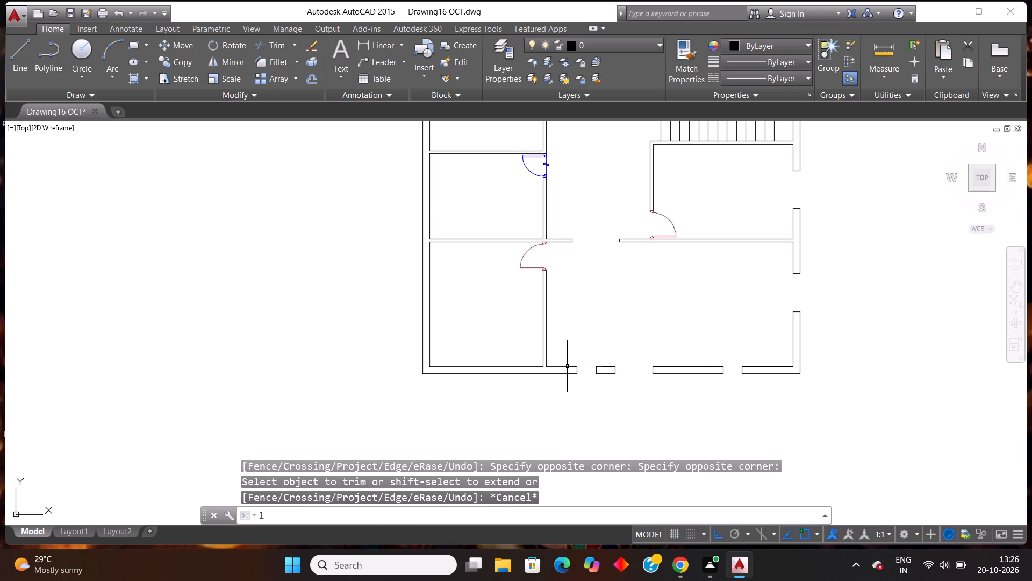
key("Return")
scroll(456, 400, "up", 1)
left_click(465, 334)
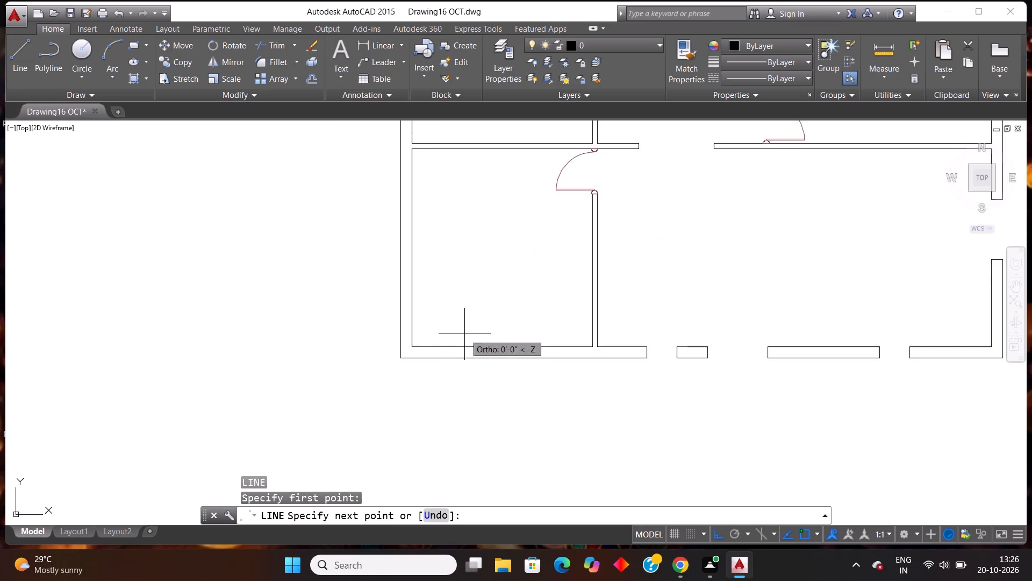
left_click(460, 386)
key("Escape")
Offset the vertical line in the bottom-left room's bottom wall 4' to the right.
key("i")
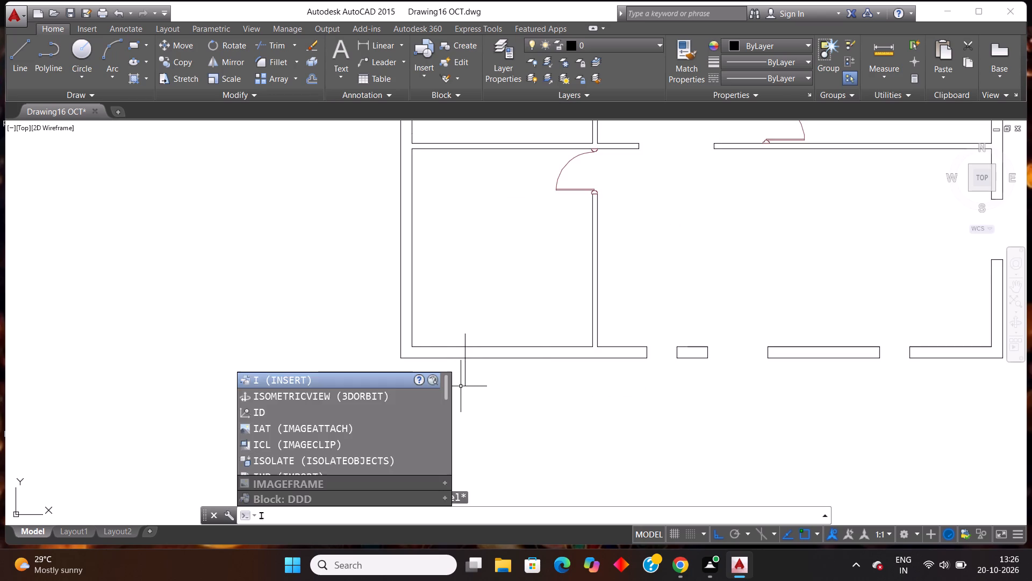
key("BackSpace")
key("BackSpace")
type("off")
key("Return")
type("4'")
key("Return")
left_click(465, 375)
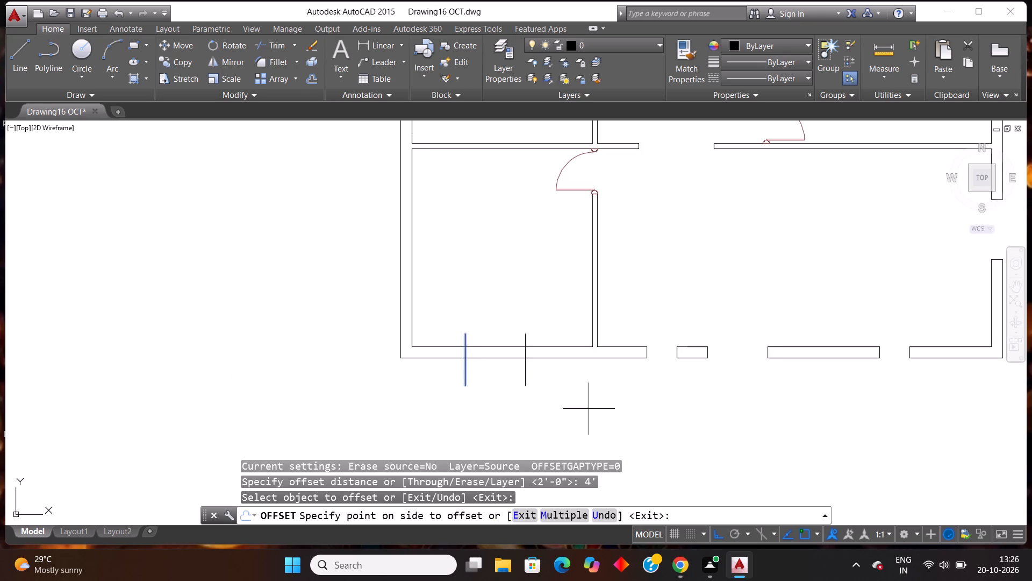
left_click(589, 409)
key("Escape")
Trim the bottom-left room's bottom wall between the two vertical lines to form an opening, removing the line ends beyond both faces.
type("tr")
key("Return")
key("Return")
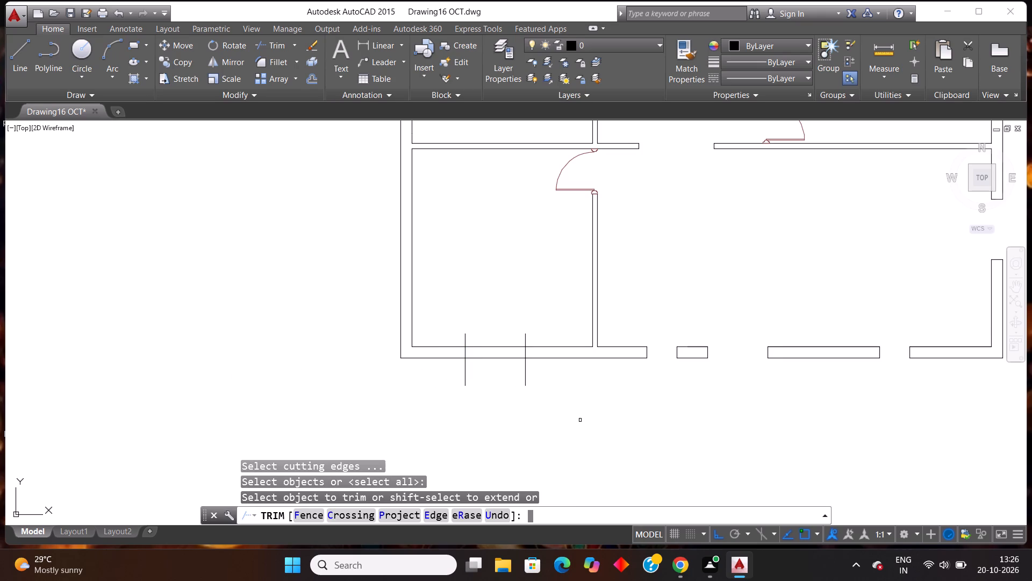
left_click(493, 390)
left_click(497, 308)
left_click(453, 373)
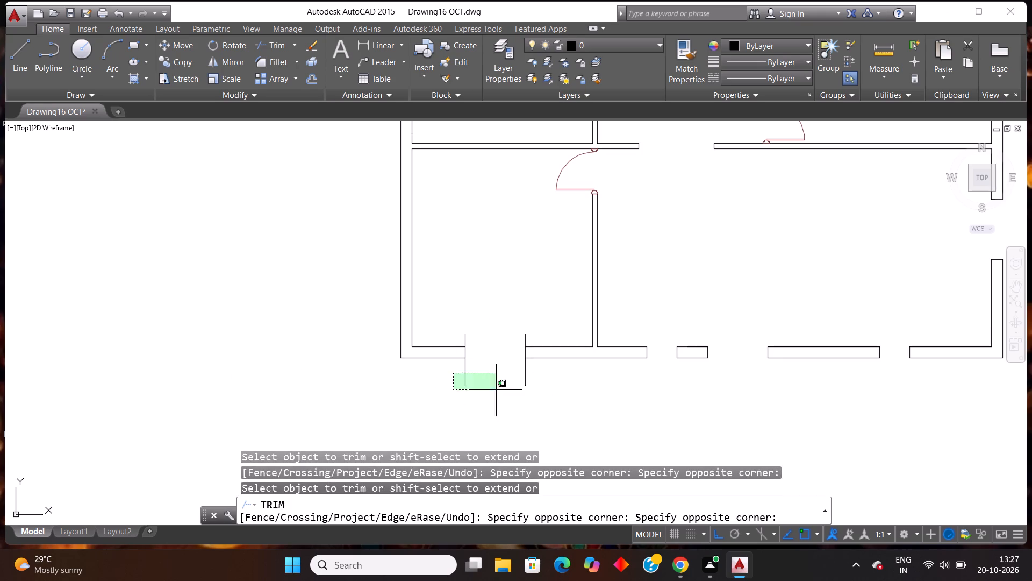
left_click(551, 405)
left_click(458, 310)
left_click(550, 344)
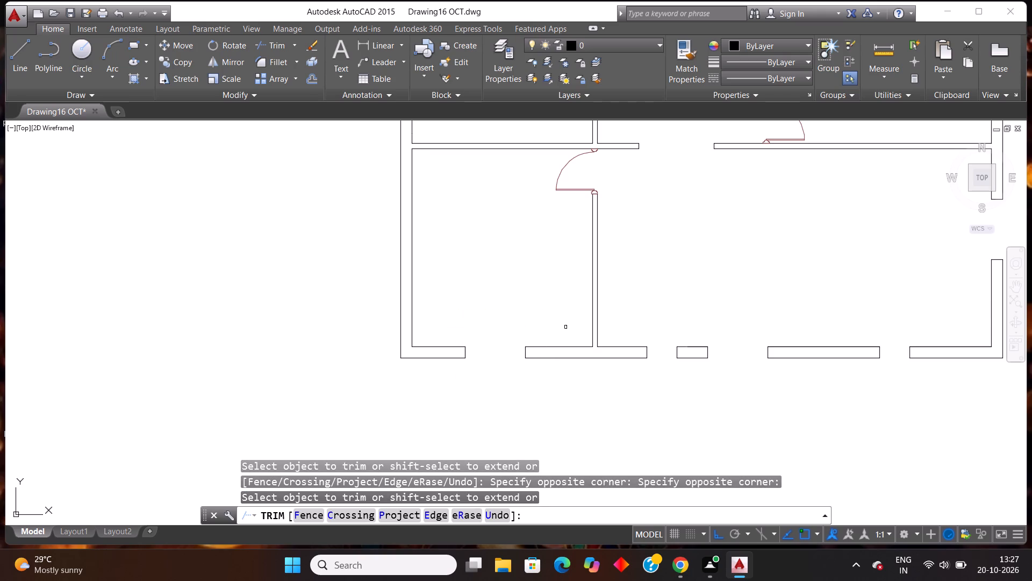
scroll(565, 329, "down", 3)
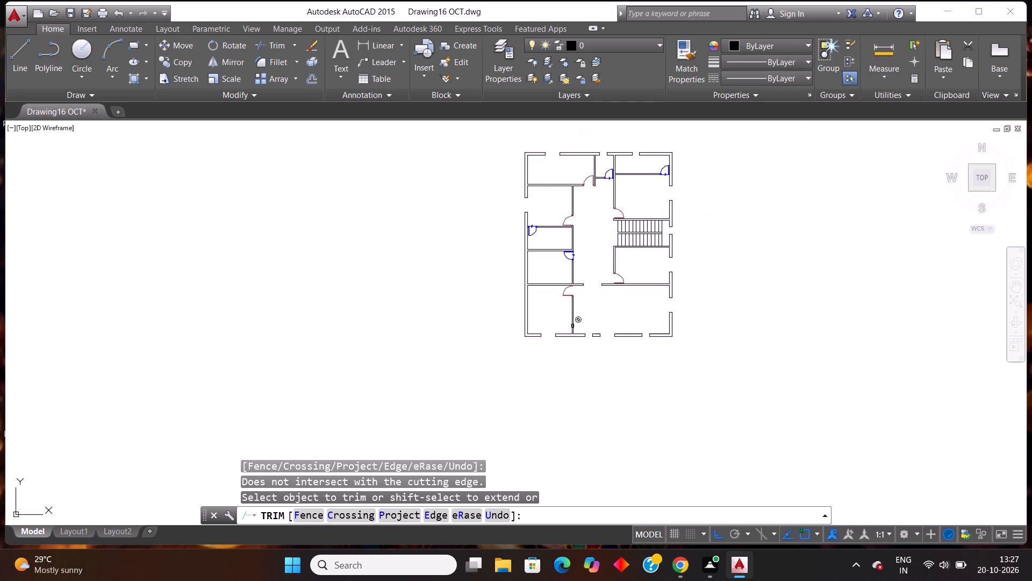
key("Escape")
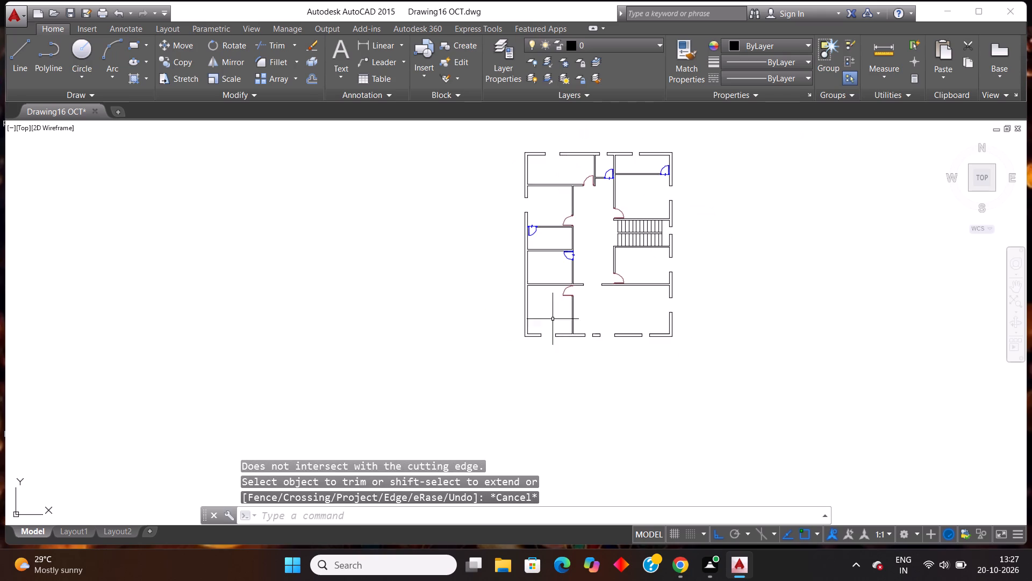
Draw a horizontal line across the left exterior wall of the bottom-left room, in the room's lower half.
scroll(553, 319, "up", 2)
key("l")
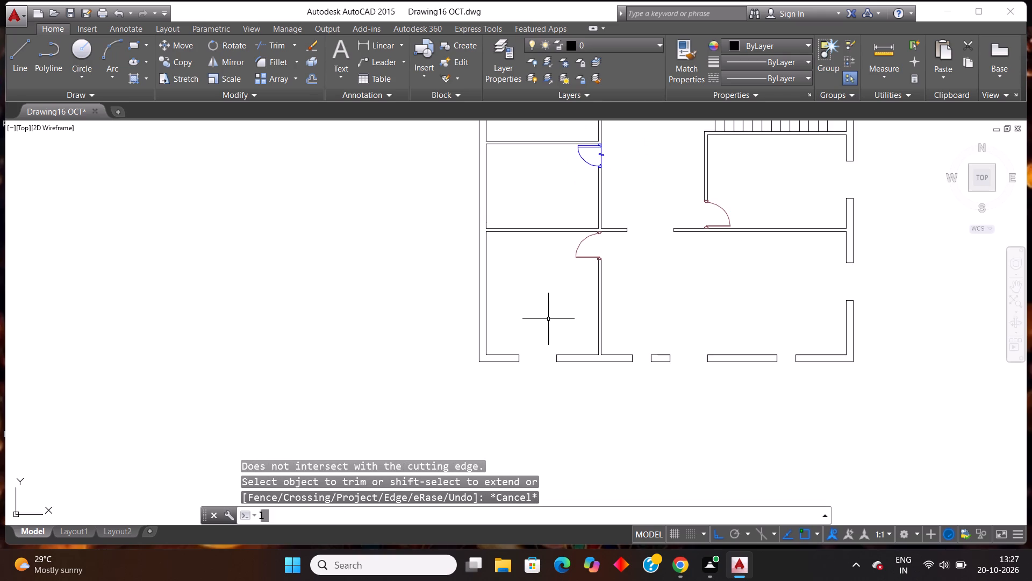
key("Return")
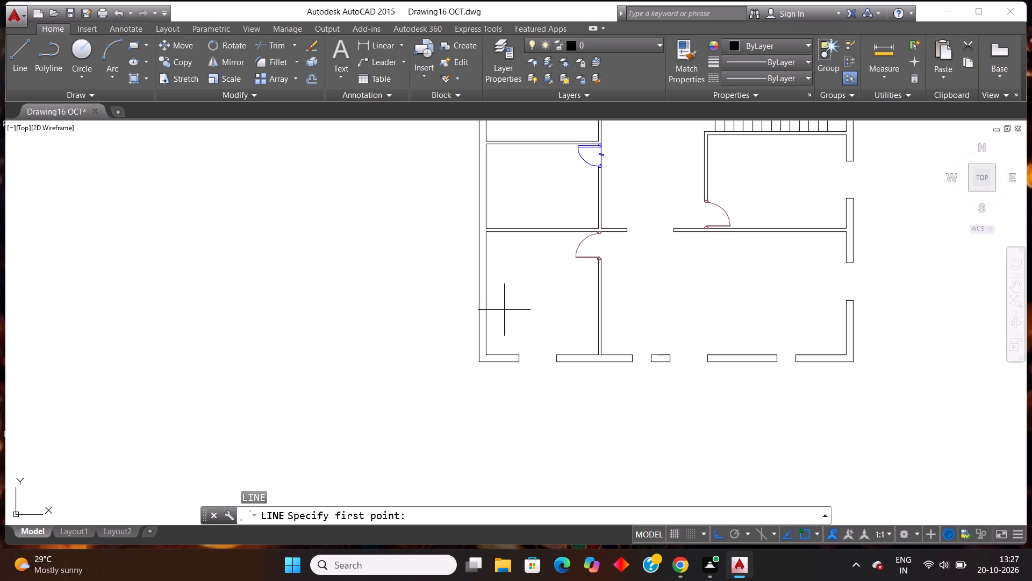
left_click(504, 311)
left_click(407, 307)
key("Escape")
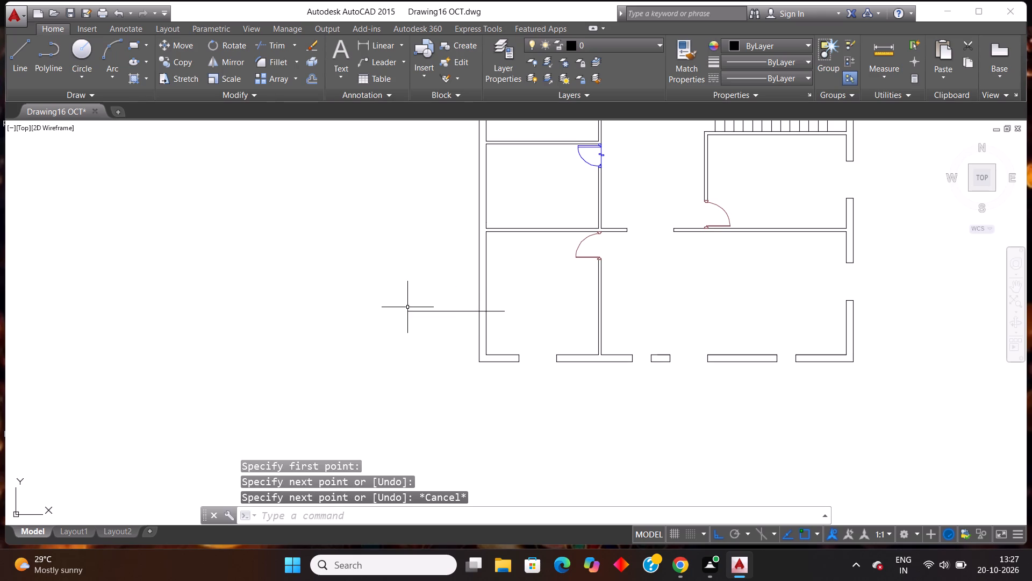
Offset the horizontal line across the bottom-left room's left wall 4' upward.
type("off")
key("Return")
type("4'")
key("Return")
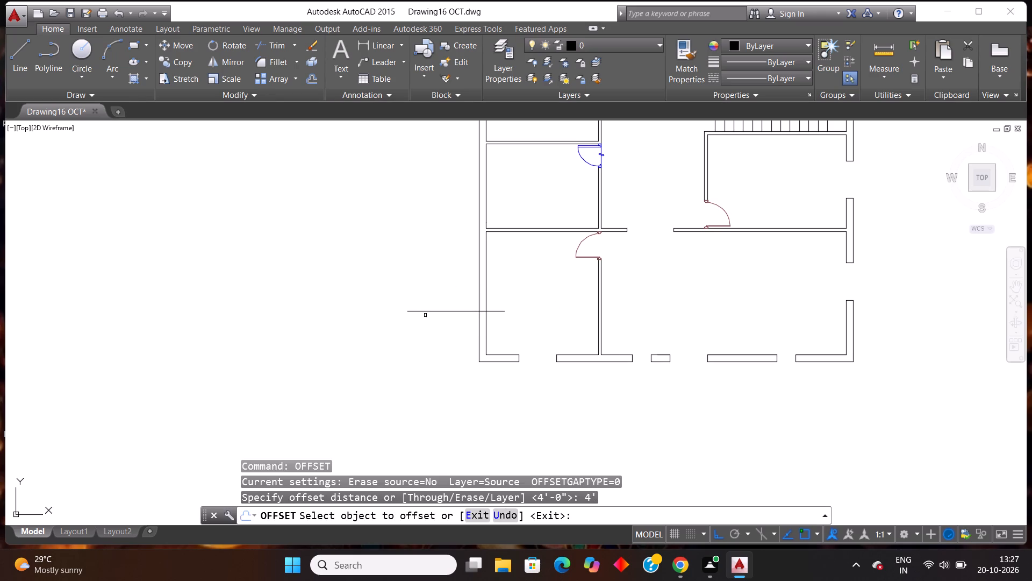
left_click(429, 311)
left_click(423, 240)
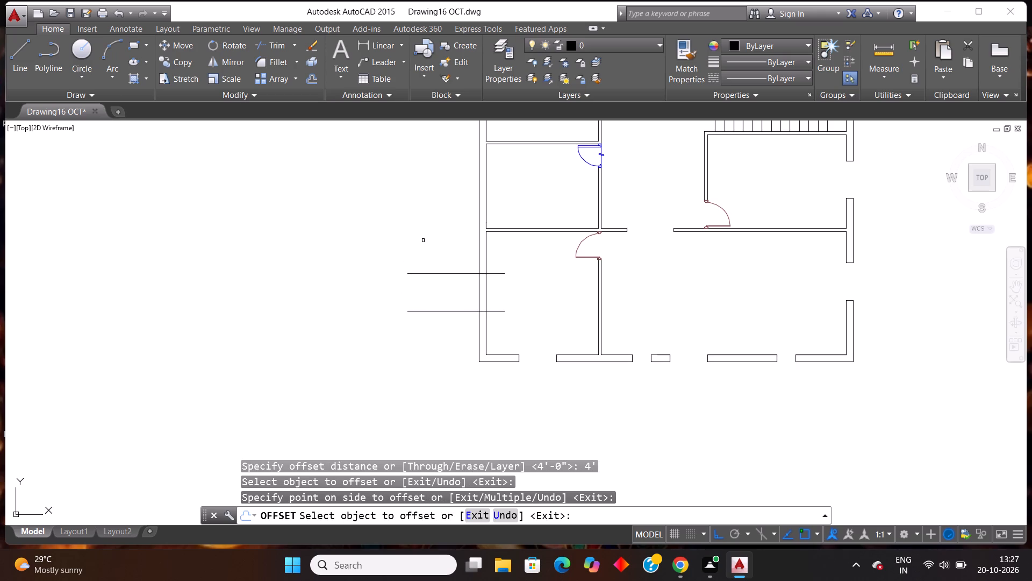
key("Escape")
Trim the bottom-left room's left wall between the two horizontal lines to form an opening, removing the line ends beyond both faces.
type("tr")
key("Return")
key("Return")
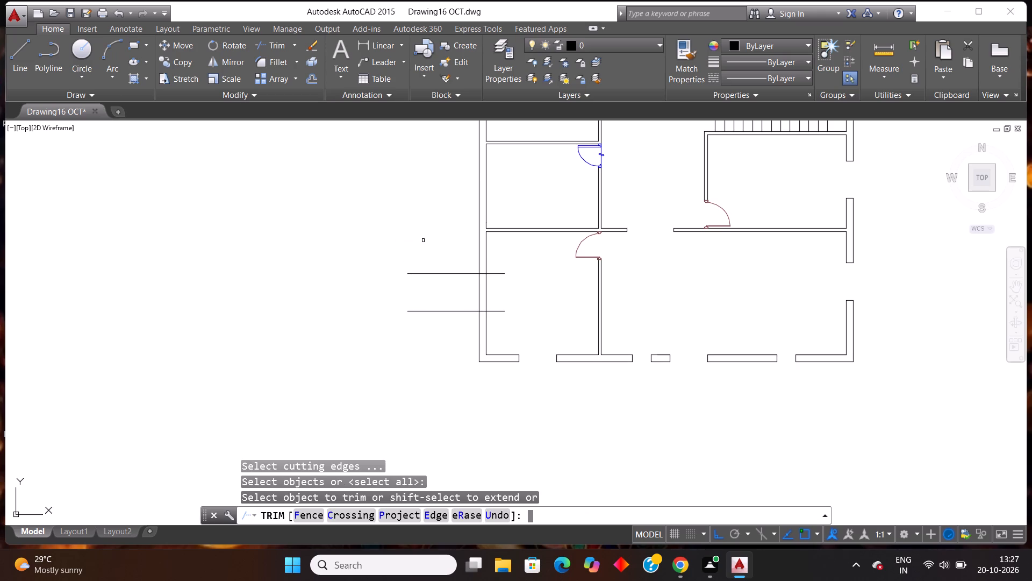
left_click(460, 287)
left_click(523, 295)
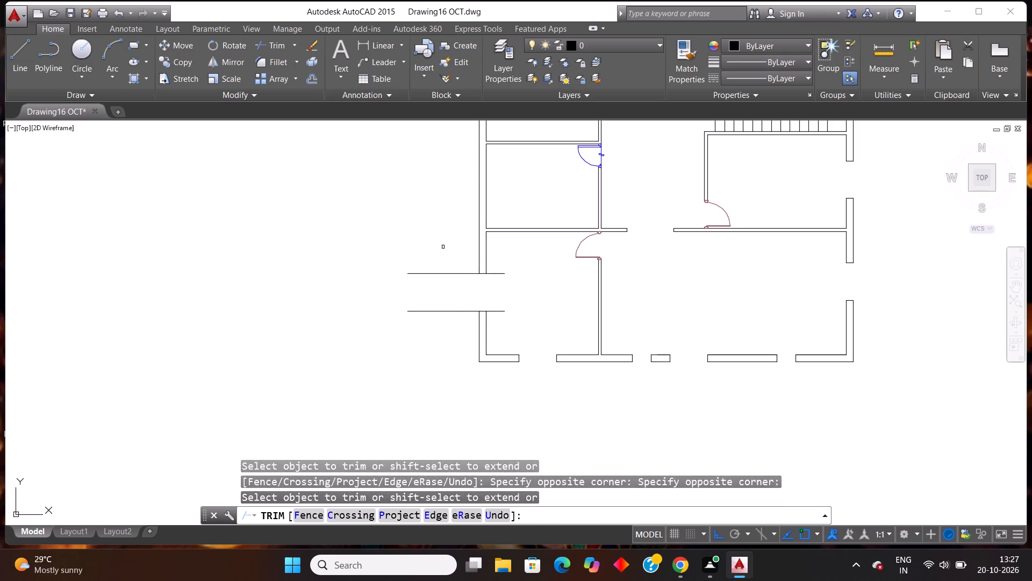
left_click(442, 247)
left_click(412, 358)
left_click(520, 325)
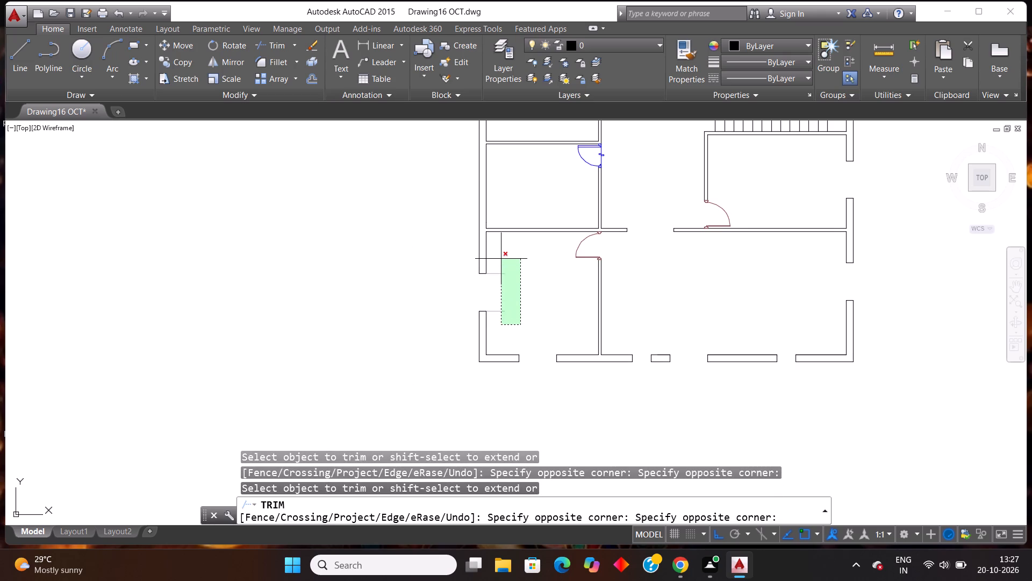
left_click(501, 259)
scroll(509, 303, "down", 2)
key("Escape")
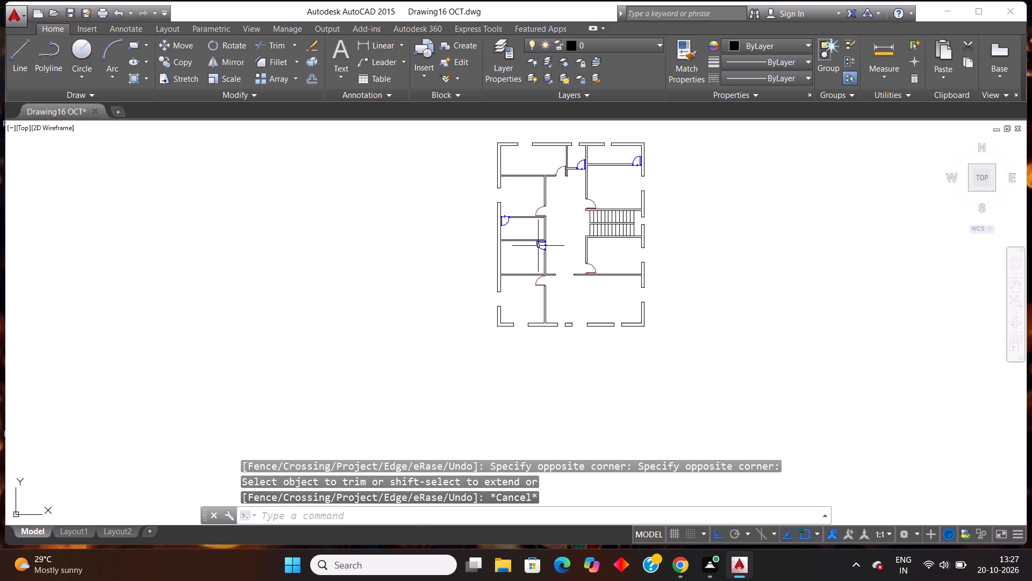
Draw a horizontal line across the left exterior wall of the room directly above the bottom-left room.
scroll(538, 245, "up", 1)
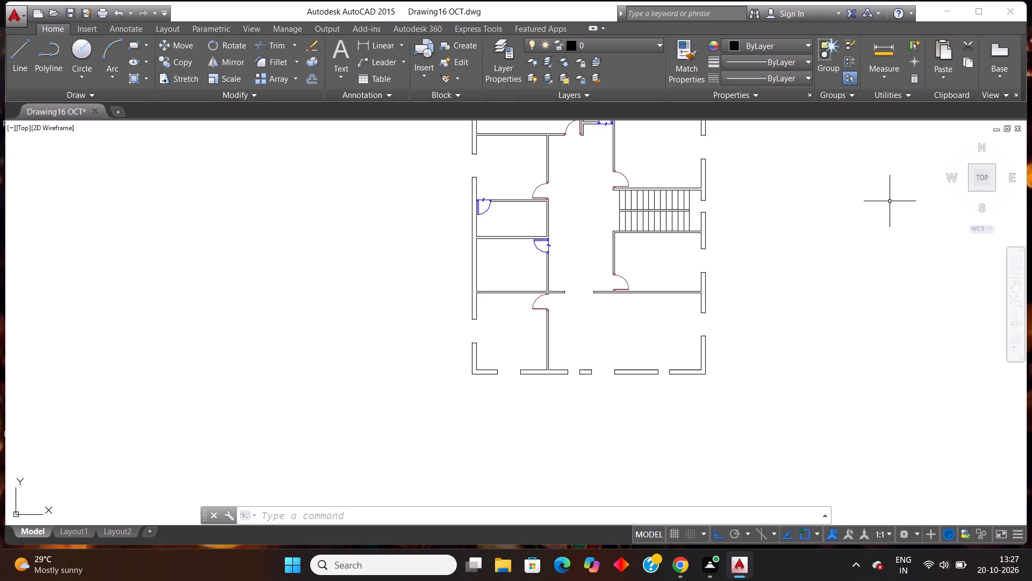
key("Escape")
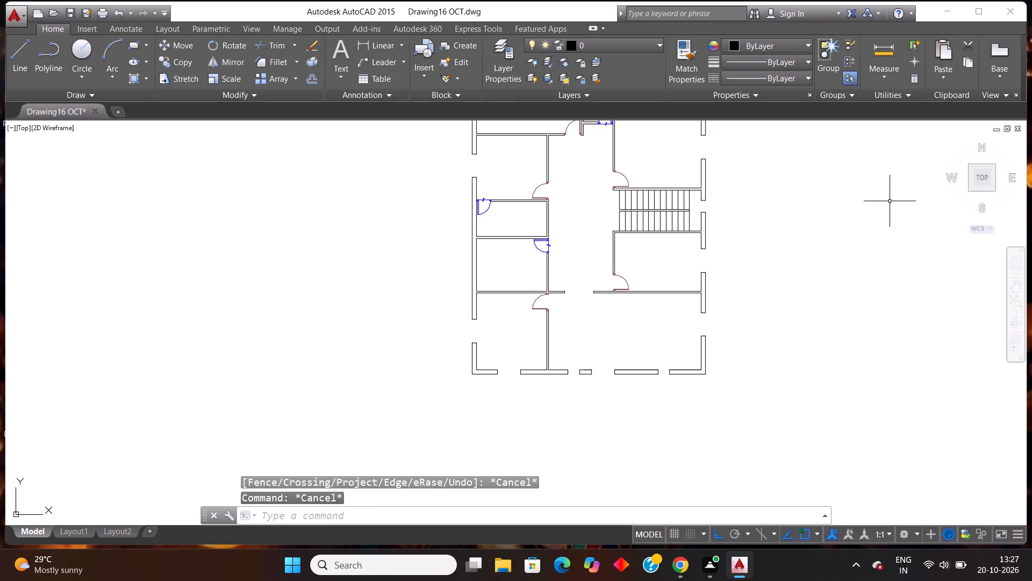
key("l")
key("Return")
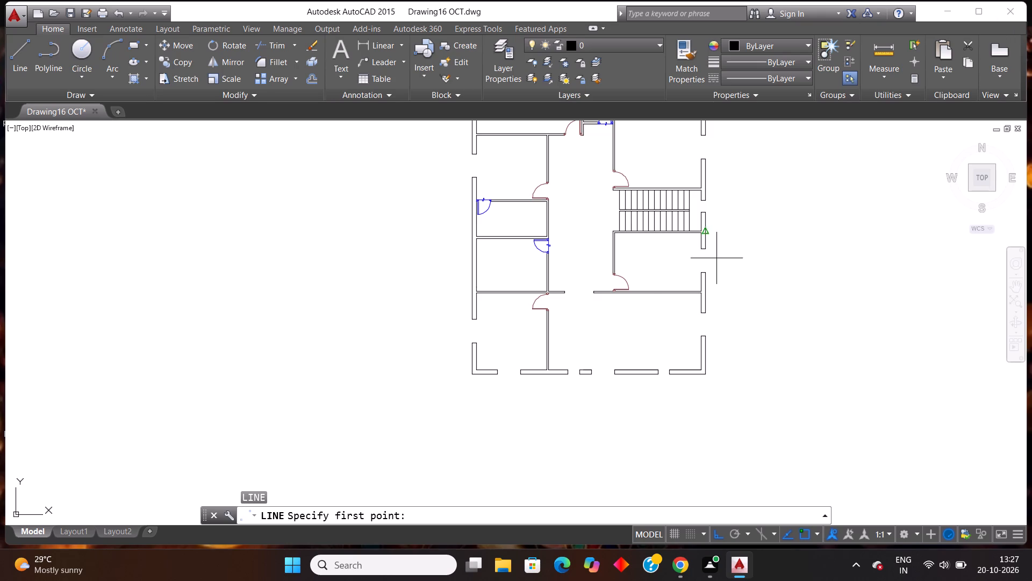
double_click(488, 255)
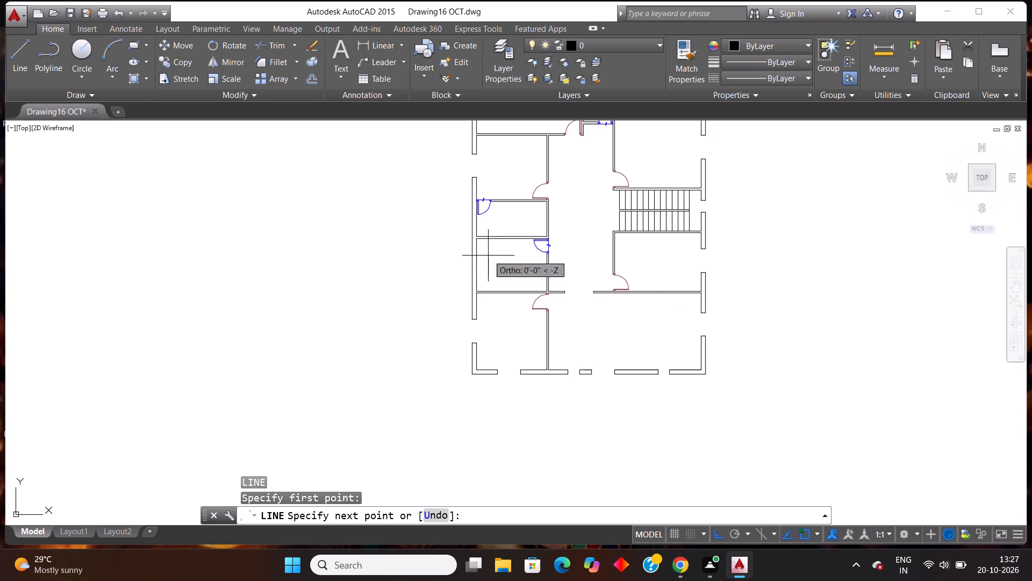
left_click(445, 253)
key("Escape")
key("Escape")
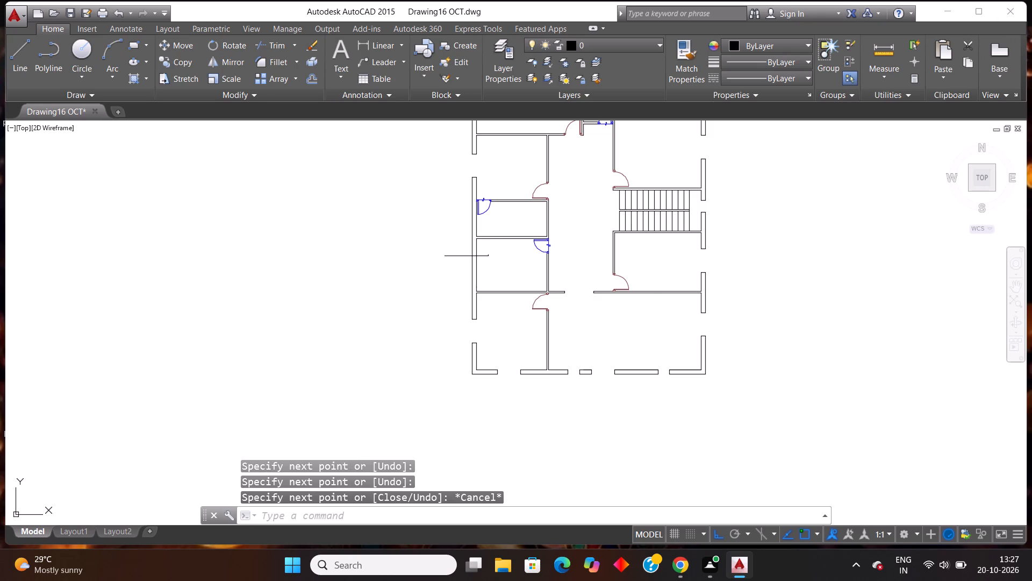
Offset the horizontal line across that room's left exterior wall 2' downward.
type("off")
key("Return")
type("2'")
key("Return")
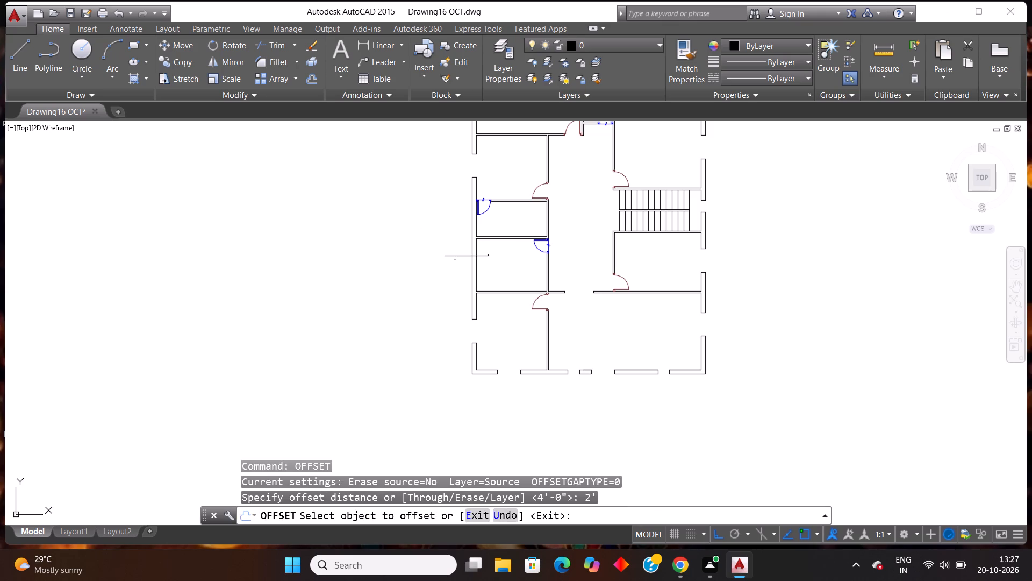
left_click(456, 257)
left_click(455, 302)
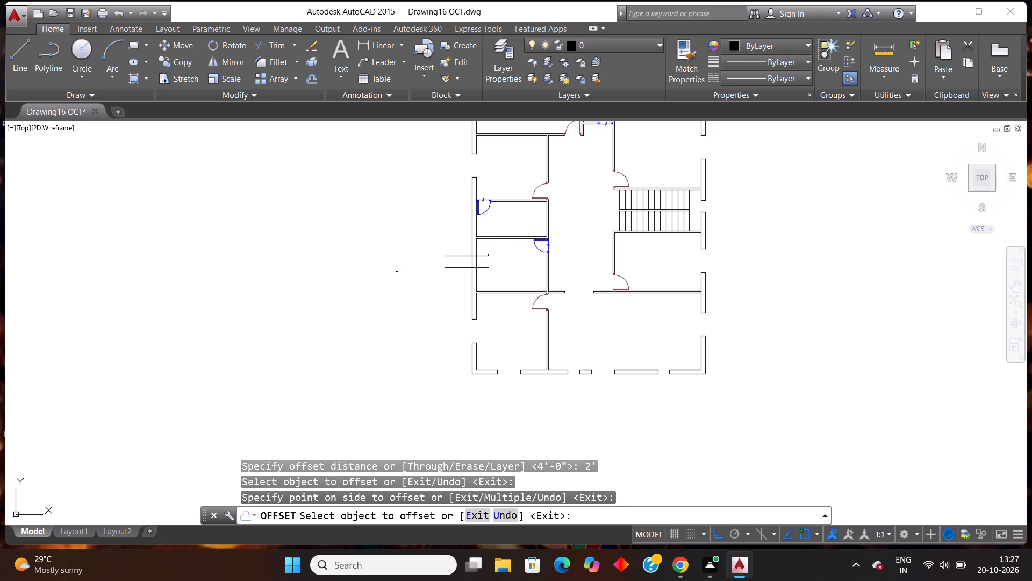
key("Escape")
key("Escape")
Trim the left exterior wall between the two horizontal lines to form an opening, removing the line ends beyond both faces.
type("tr")
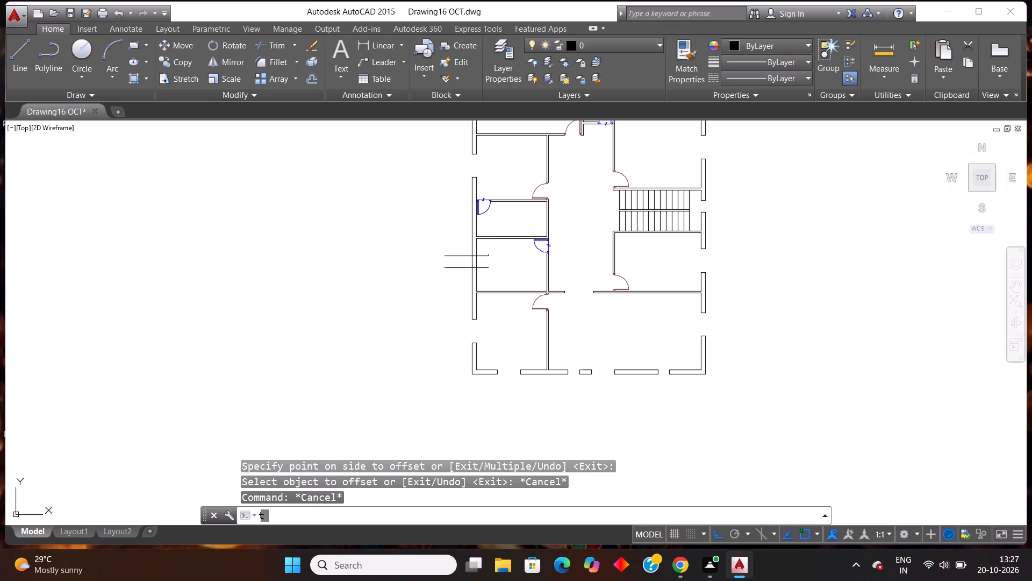
key("Return")
key("Return")
scroll(513, 251, "up", 2)
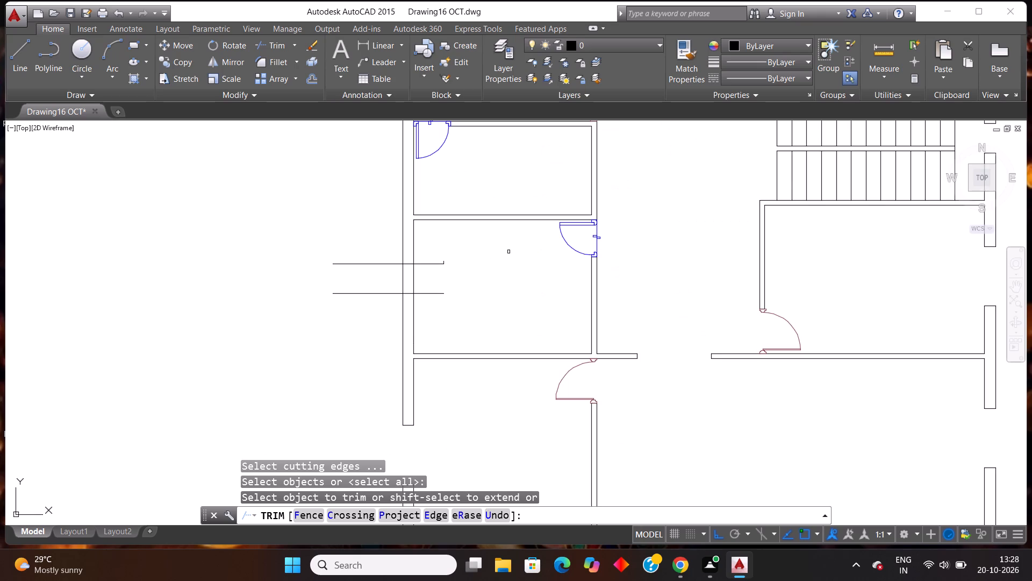
left_click_drag(435, 280, 426, 282)
left_click(360, 288)
left_click(336, 233)
left_click(372, 322)
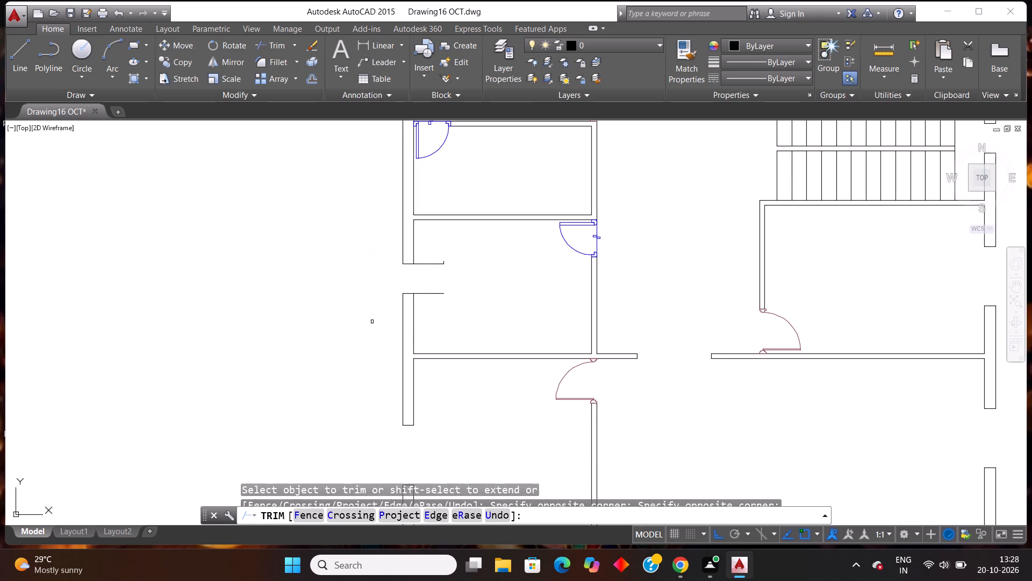
left_click(462, 301)
left_click(434, 247)
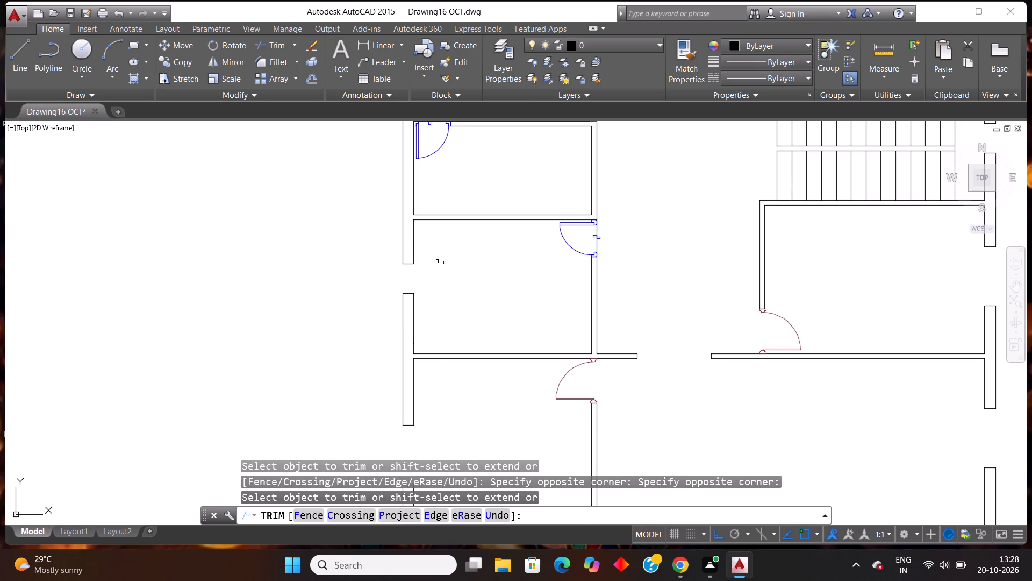
key("Escape")
Erase the tiny leftover line fragment inside the room beside the newly cut left-wall opening.
left_click(449, 287)
left_click(434, 251)
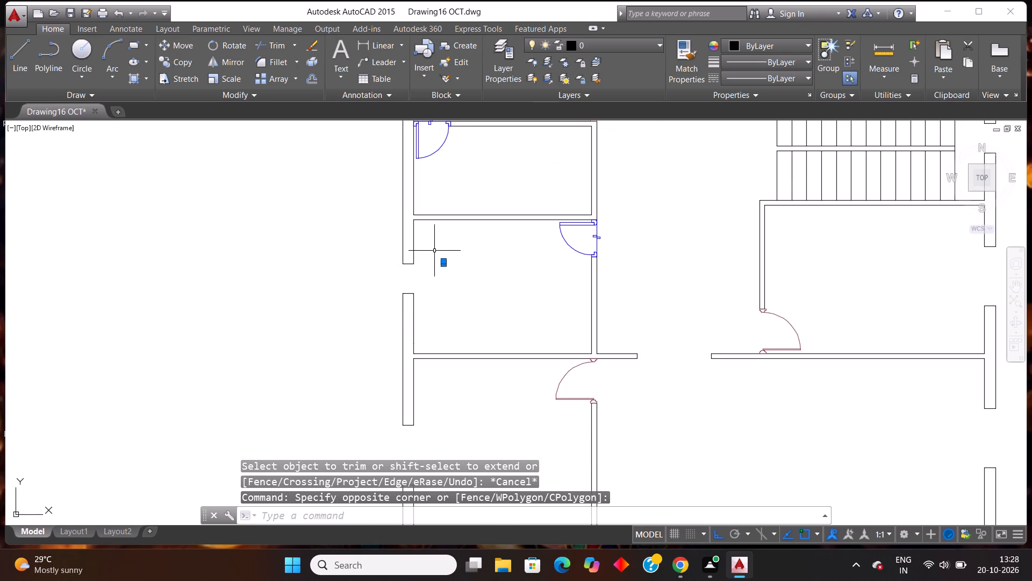
key("Delete")
Draw a horizontal line across the left exterior wall of the small room with the blue door in its upper-left corner.
scroll(438, 257, "down", 1)
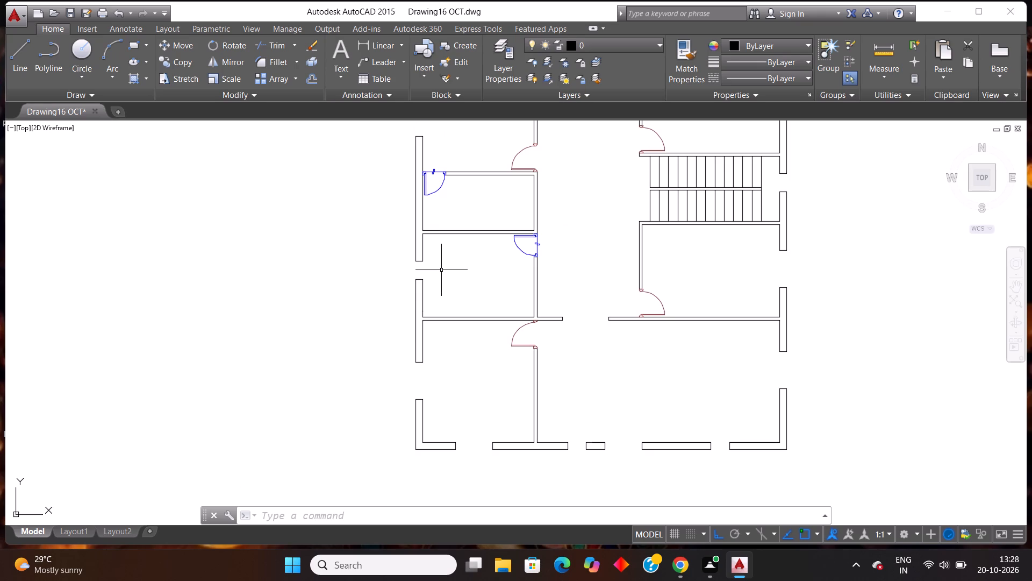
scroll(456, 308, "down", 1)
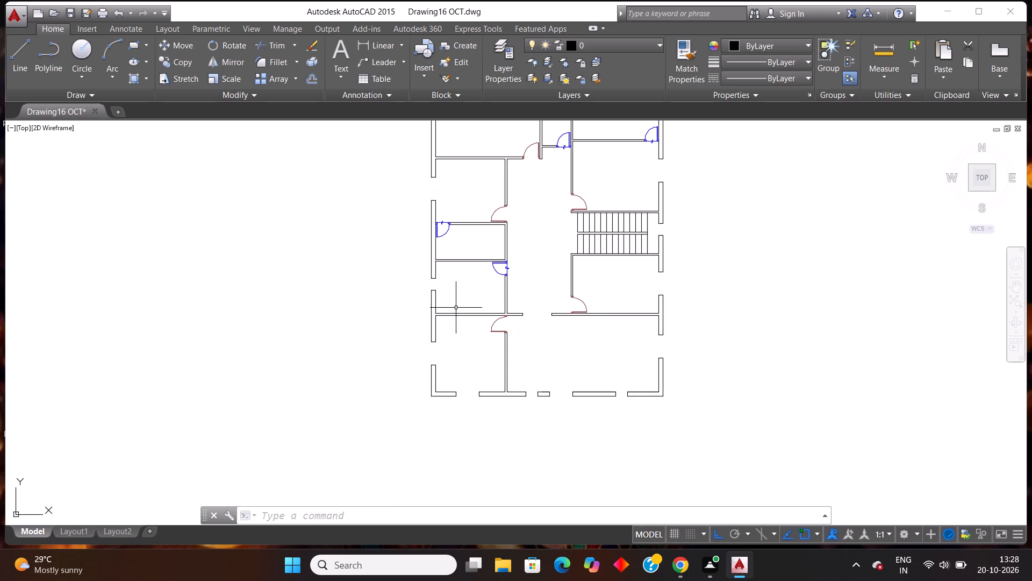
scroll(468, 243, "up", 1)
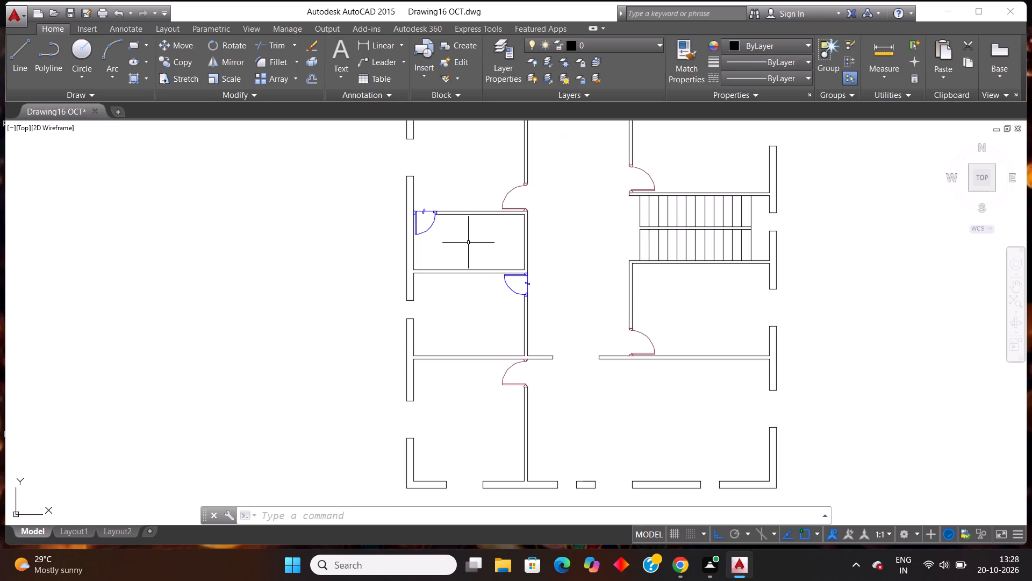
key("Escape")
key("l")
key("Return")
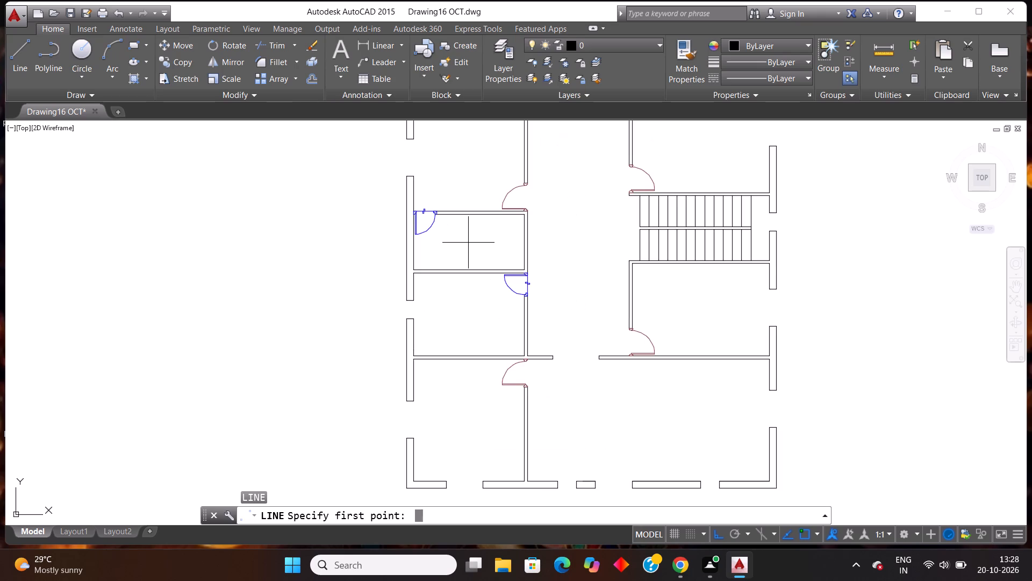
scroll(455, 217, "up", 1)
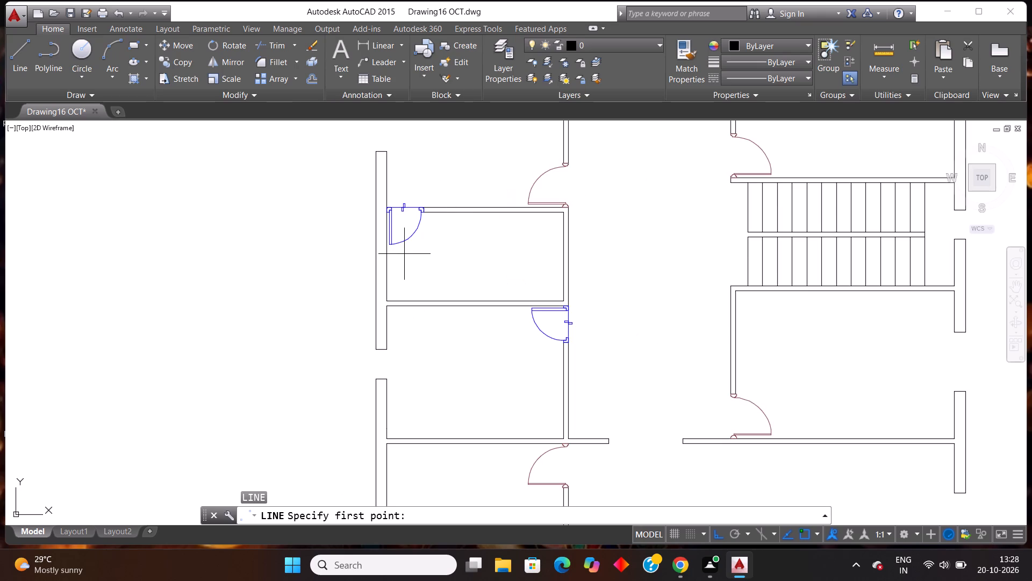
left_click(404, 254)
left_click(346, 252)
key("Escape")
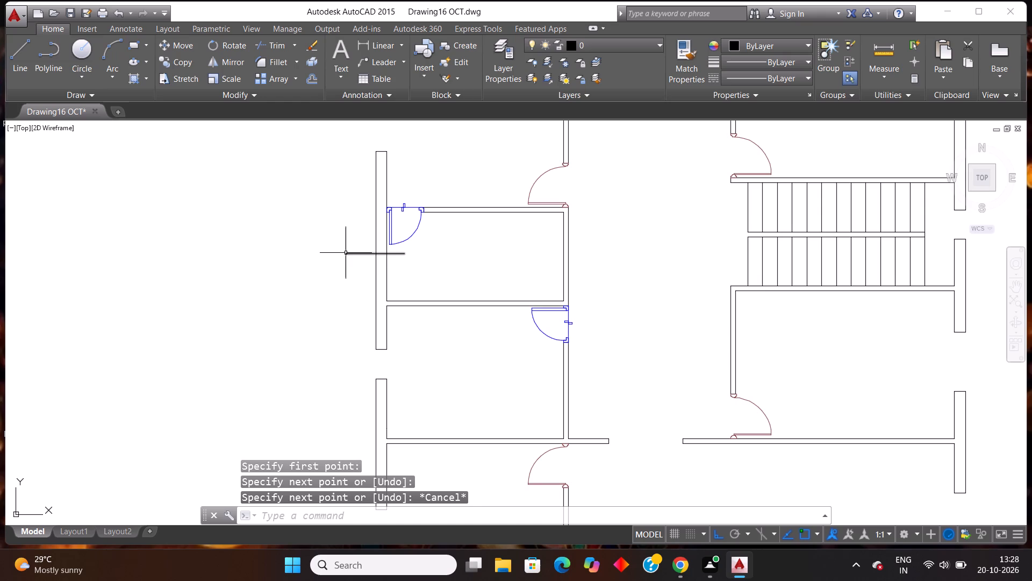
Offset the horizontal line across the small room's left exterior wall 2' downward.
type("off")
key("Return")
type("2'")
key("Return")
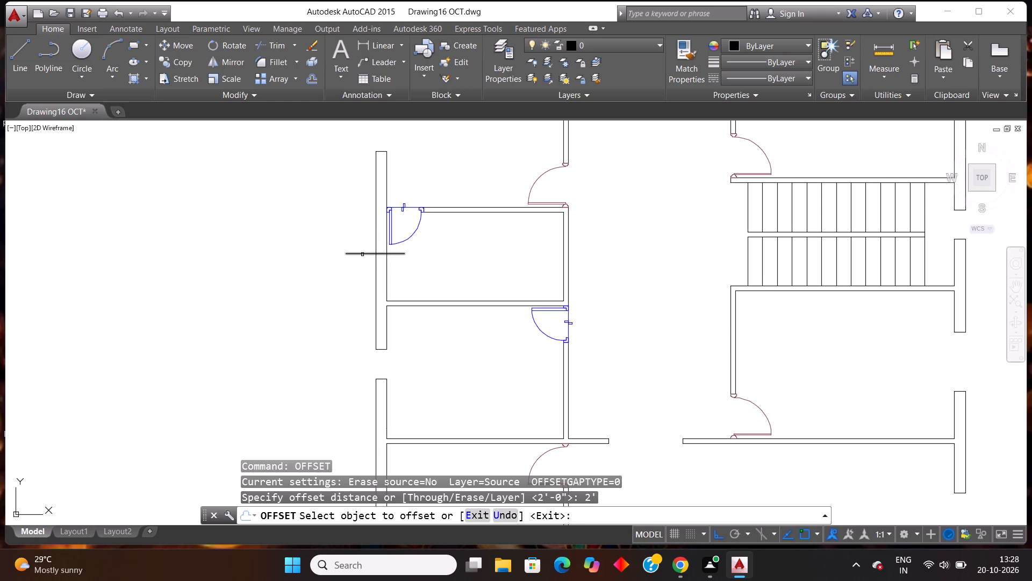
left_click(362, 254)
left_click(314, 332)
key("Escape")
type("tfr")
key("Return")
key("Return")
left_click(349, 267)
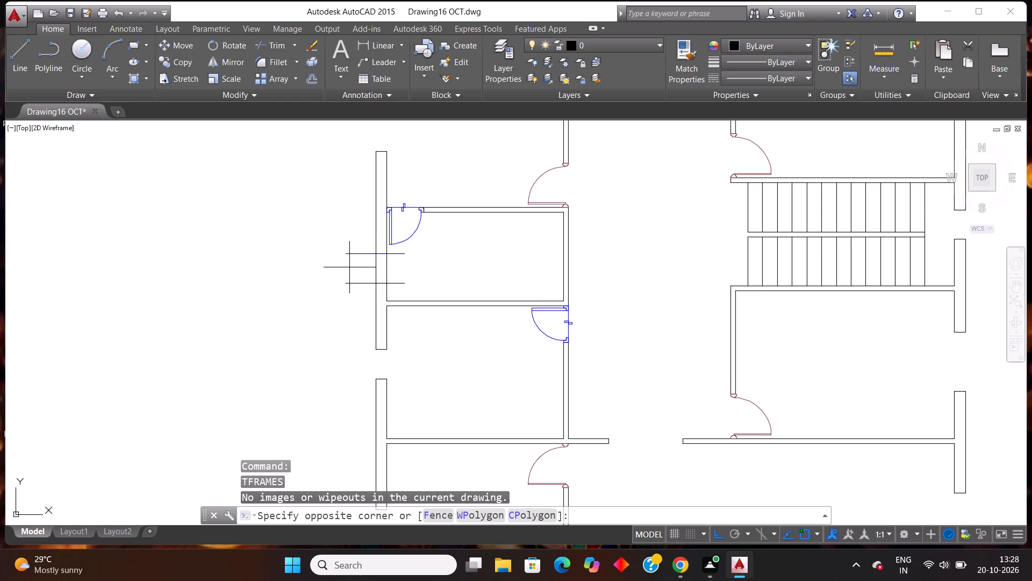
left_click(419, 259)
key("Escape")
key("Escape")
Trim the small room's left exterior wall between the two horizontal lines to form an opening, removing the line ends beyond both faces.
key("t")
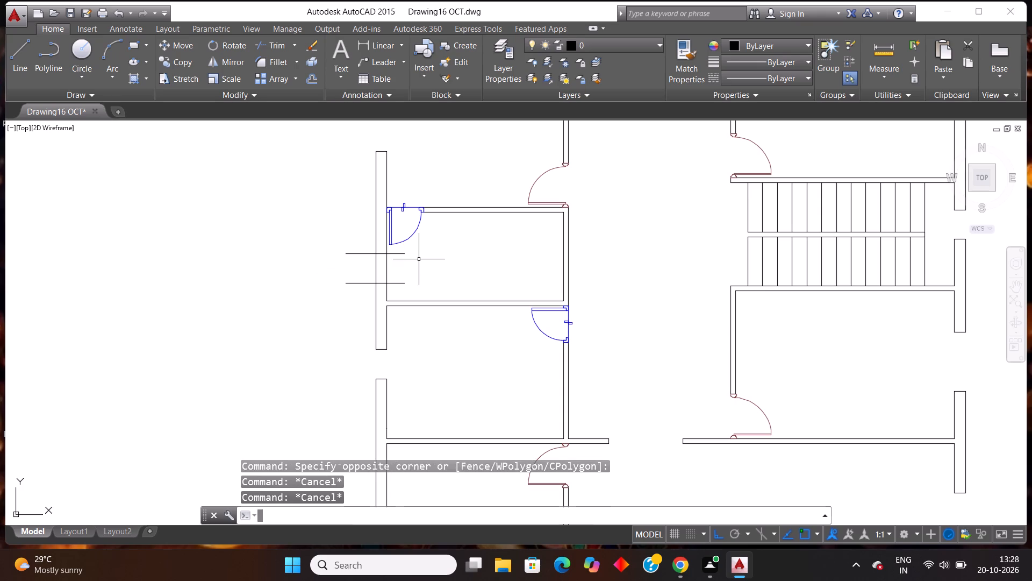
key("r")
key("Return")
key("Return")
left_click(419, 267)
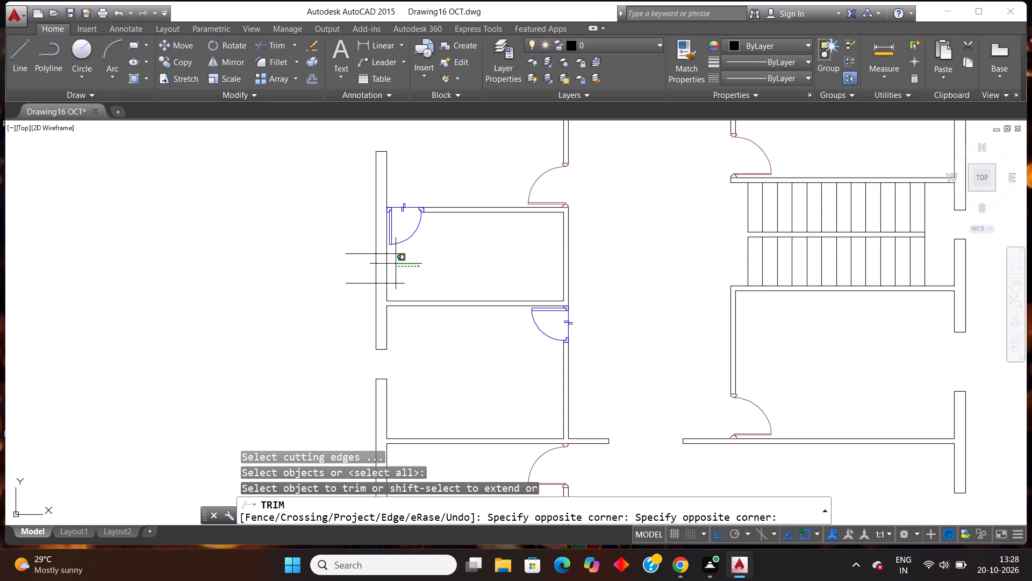
left_click(334, 276)
left_click_drag(337, 236, 338, 244)
left_click(360, 321)
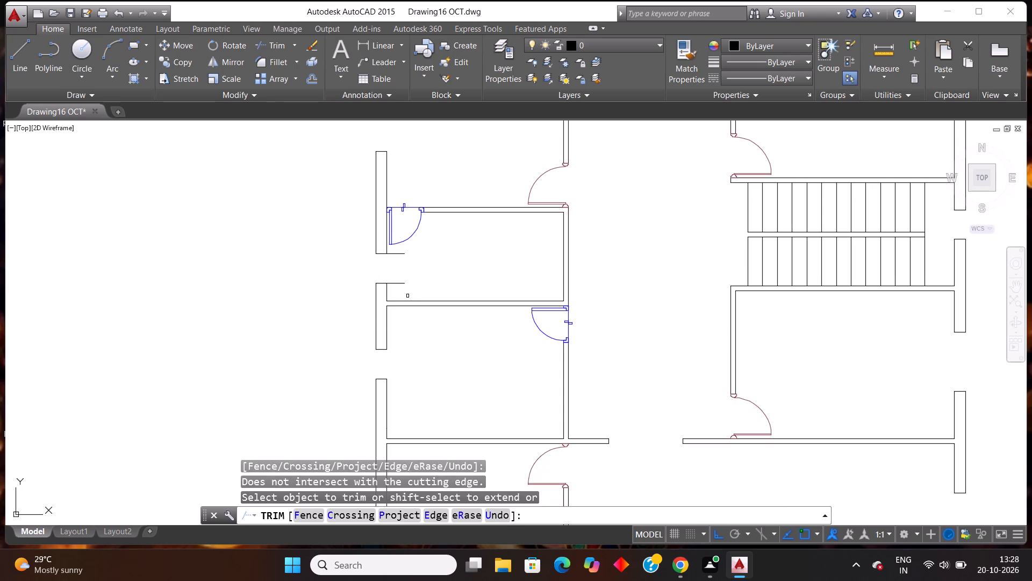
left_click(405, 289)
left_click(395, 247)
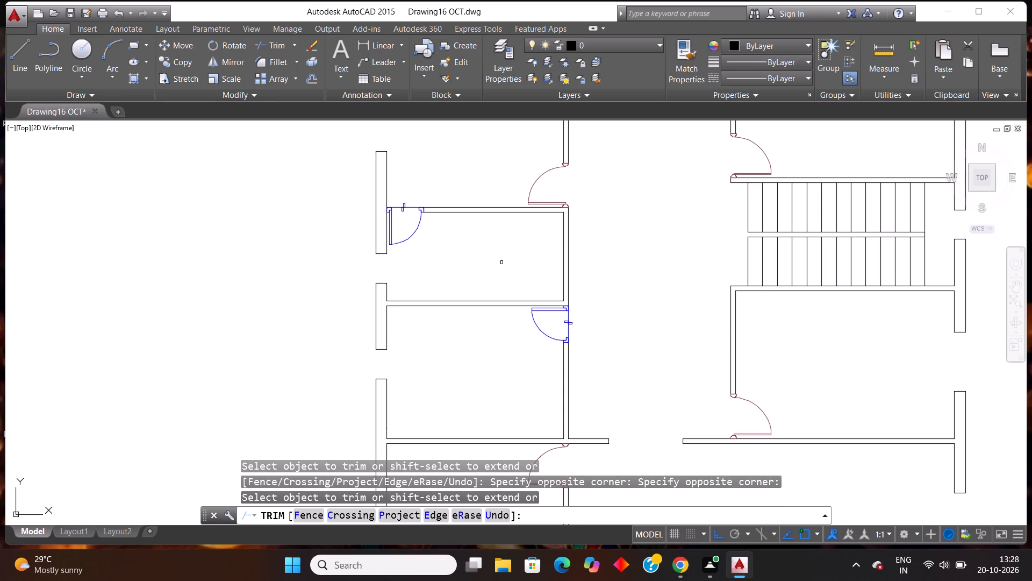
key("Escape")
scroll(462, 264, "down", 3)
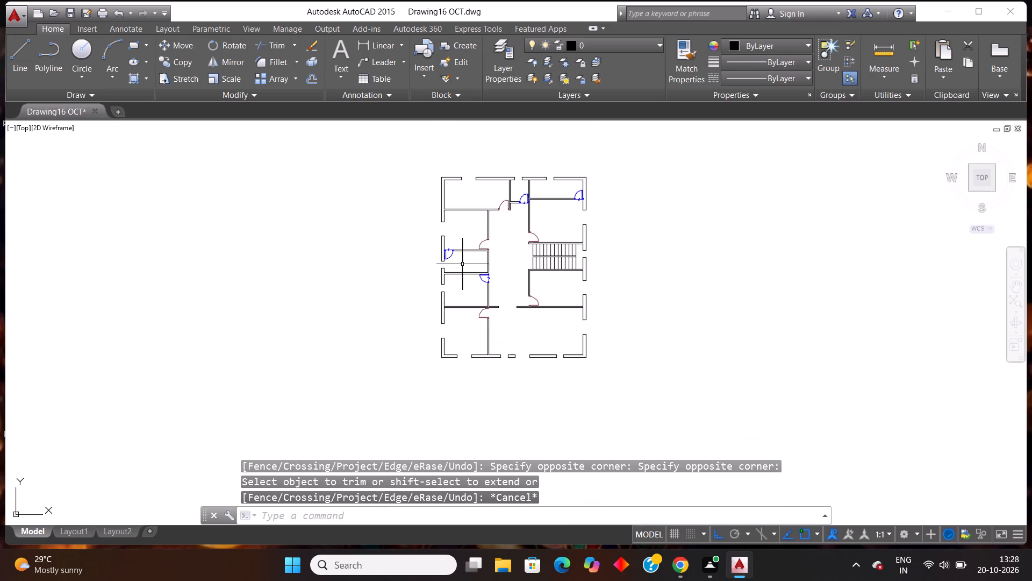
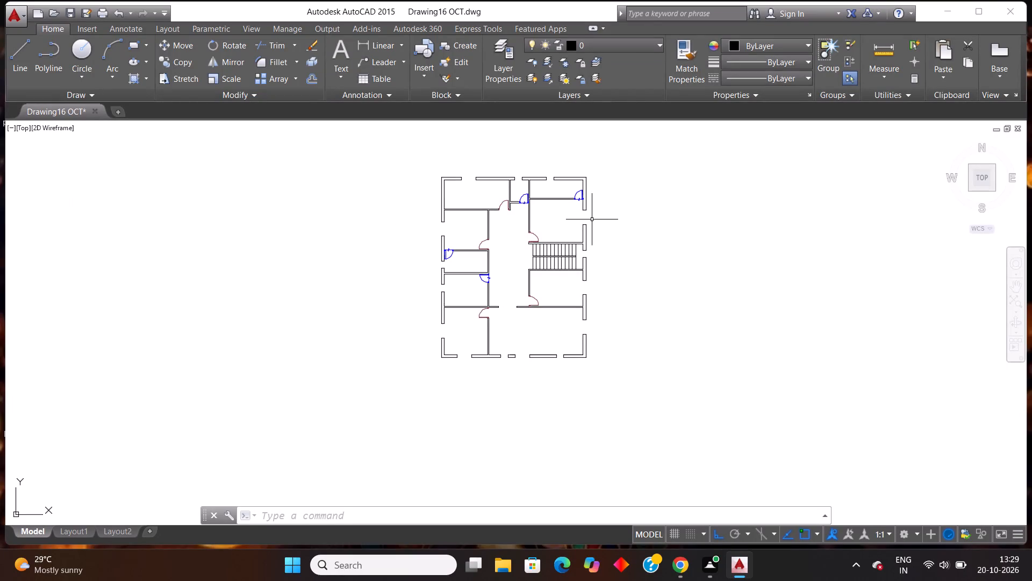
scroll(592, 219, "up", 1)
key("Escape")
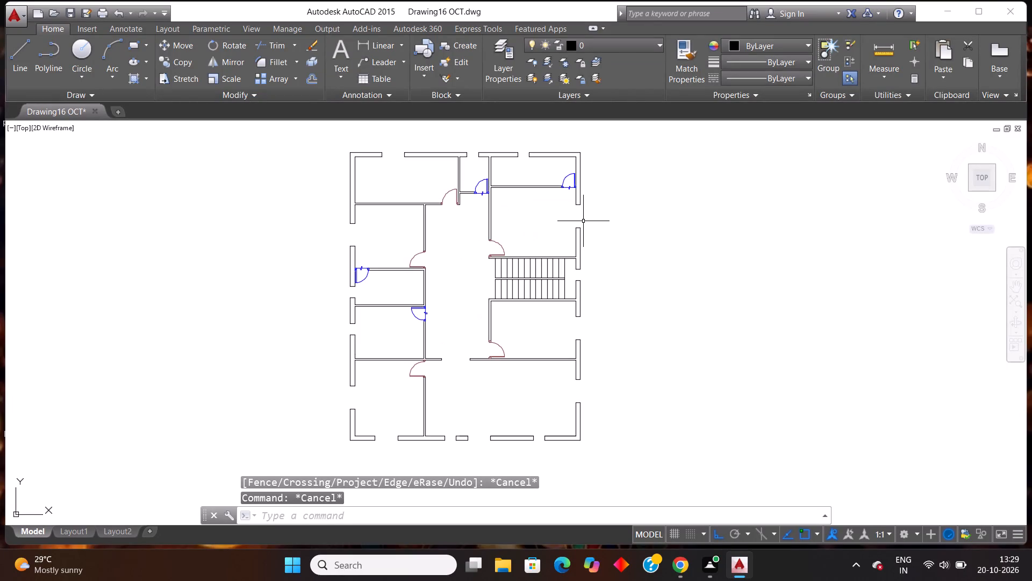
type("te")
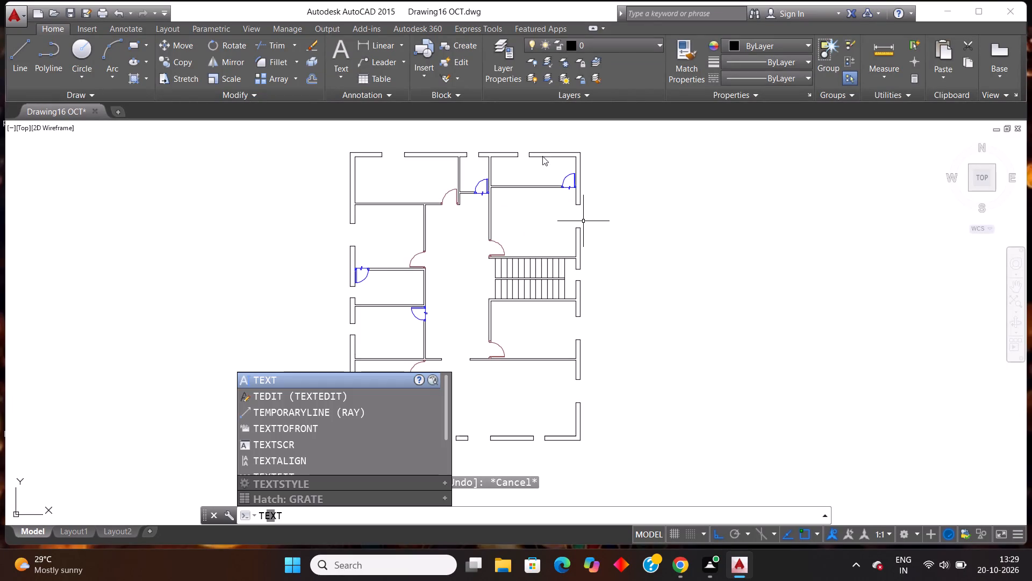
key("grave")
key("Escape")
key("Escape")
Add a 9" high multiline text label in the empty space right of the plan reading BEDROOM, with 18'X8' on the second line.
type("mte")
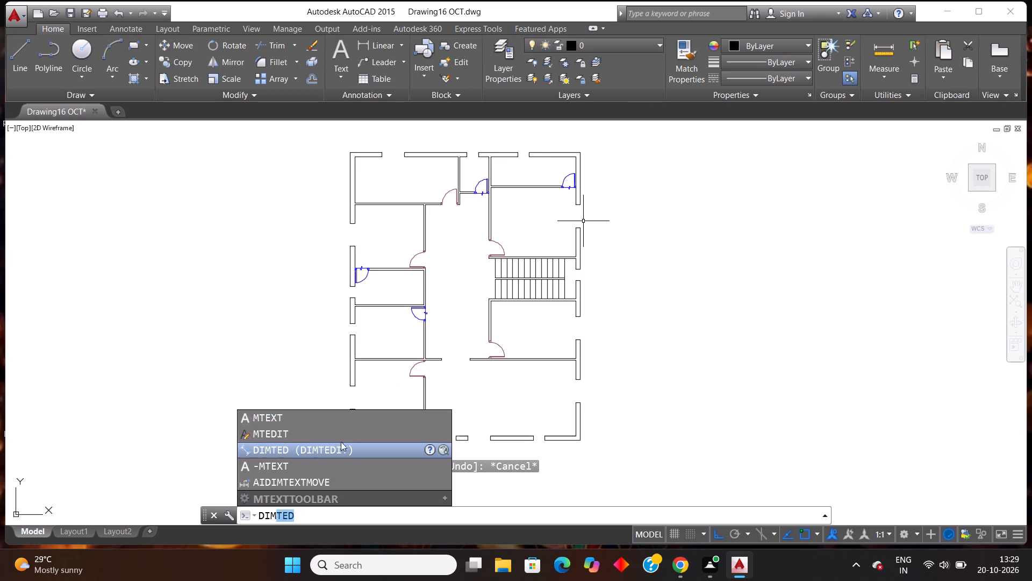
left_click(274, 420)
left_click(658, 229)
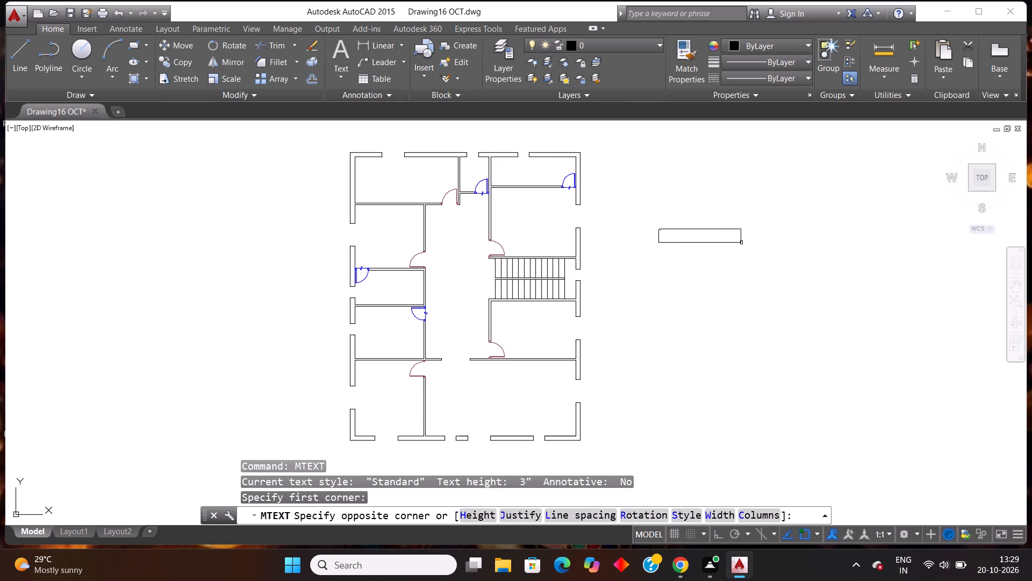
left_click(741, 242)
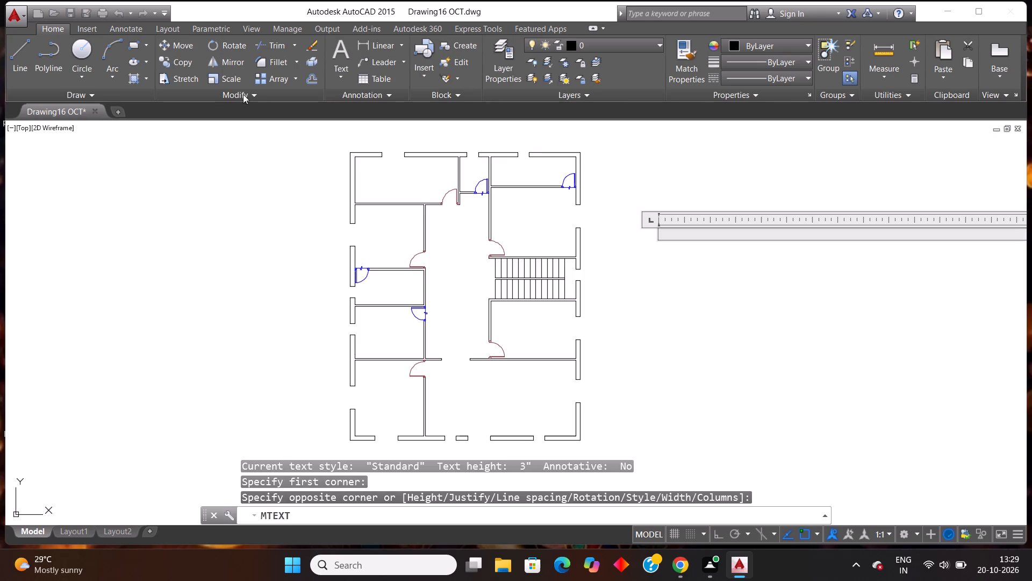
left_click(164, 61)
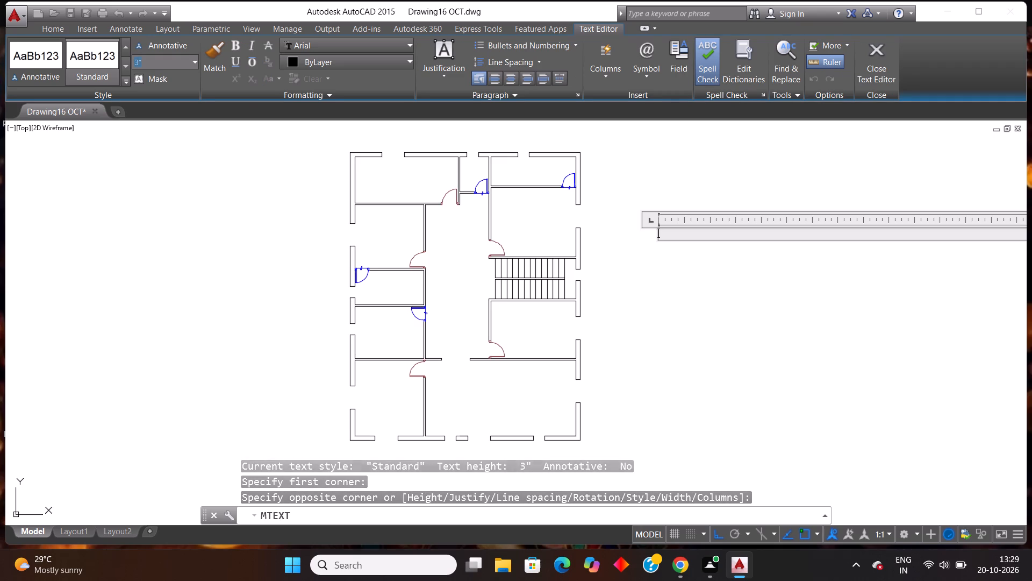
type("1'")
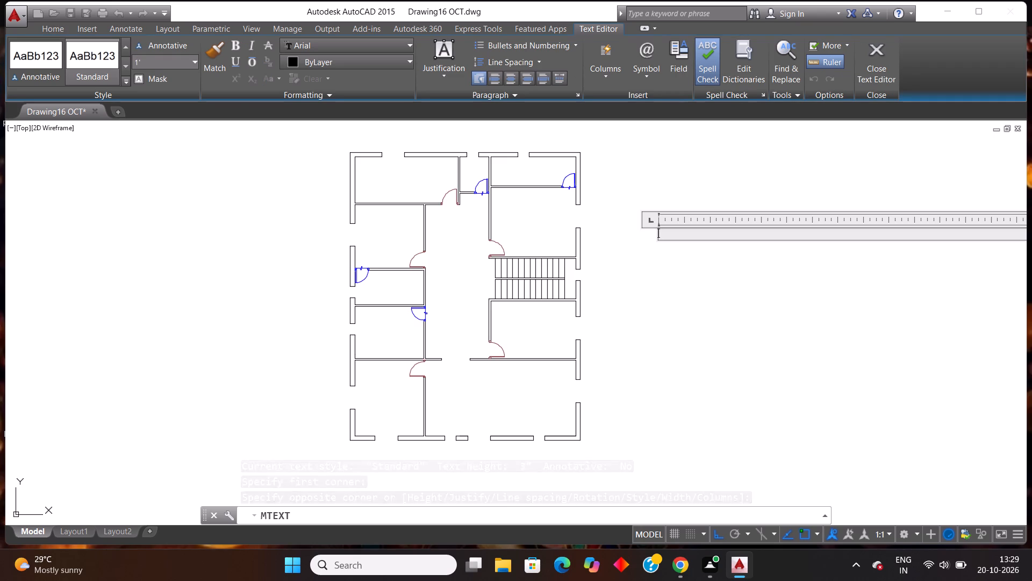
key("BackSpace")
key("BackSpace")
type("9\"")
key("Return")
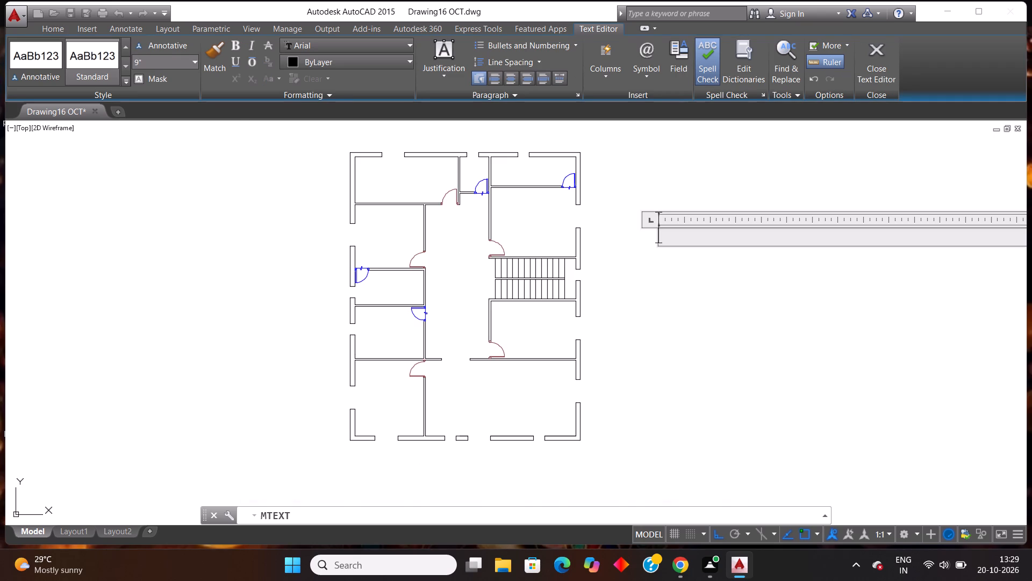
type("bedr")
key("BackSpace")
key("BackSpace")
key("BackSpace")
key("BackSpace")
key("BackSpace")
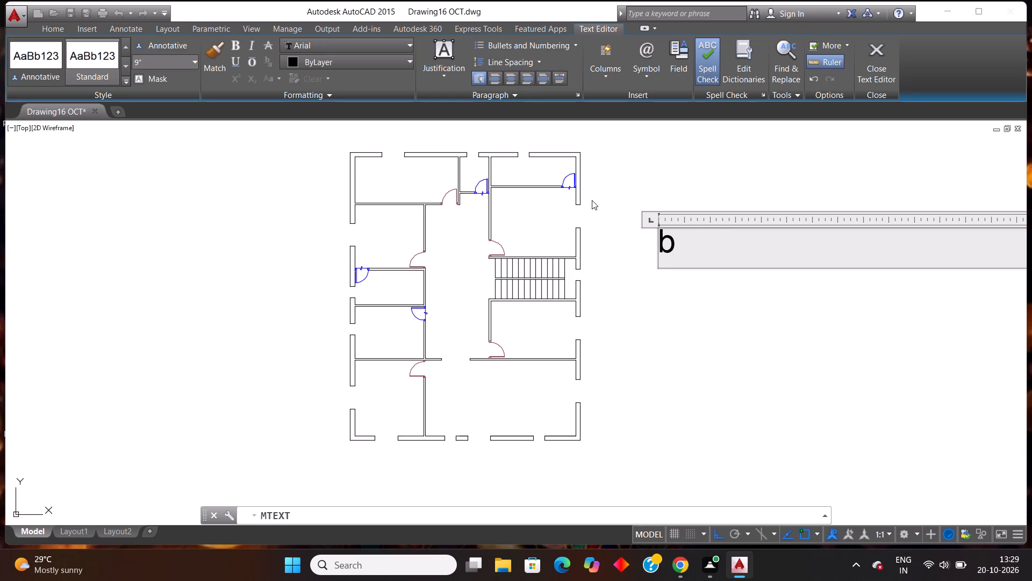
type("BEDROOM")
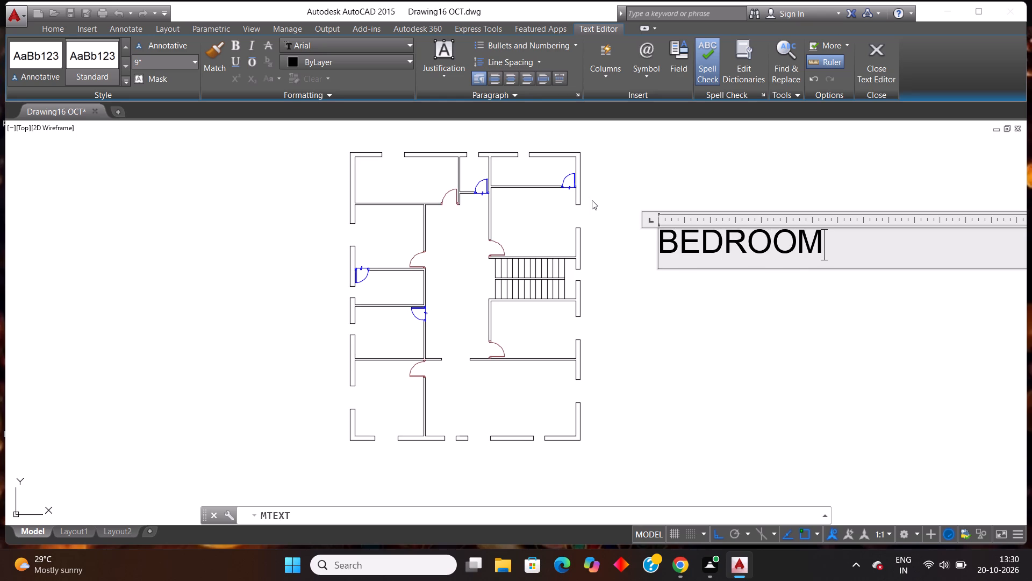
key("Return")
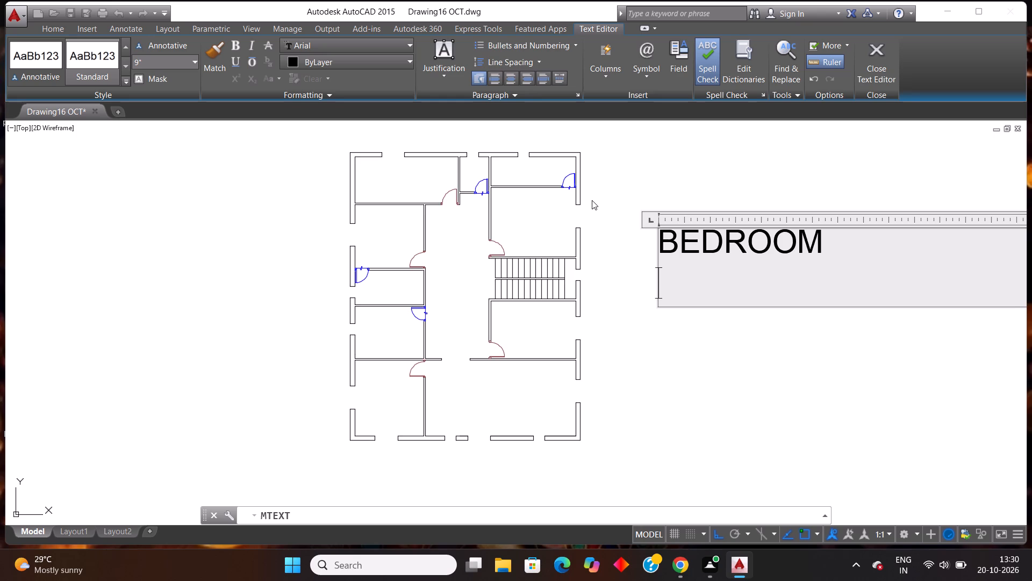
type("18")
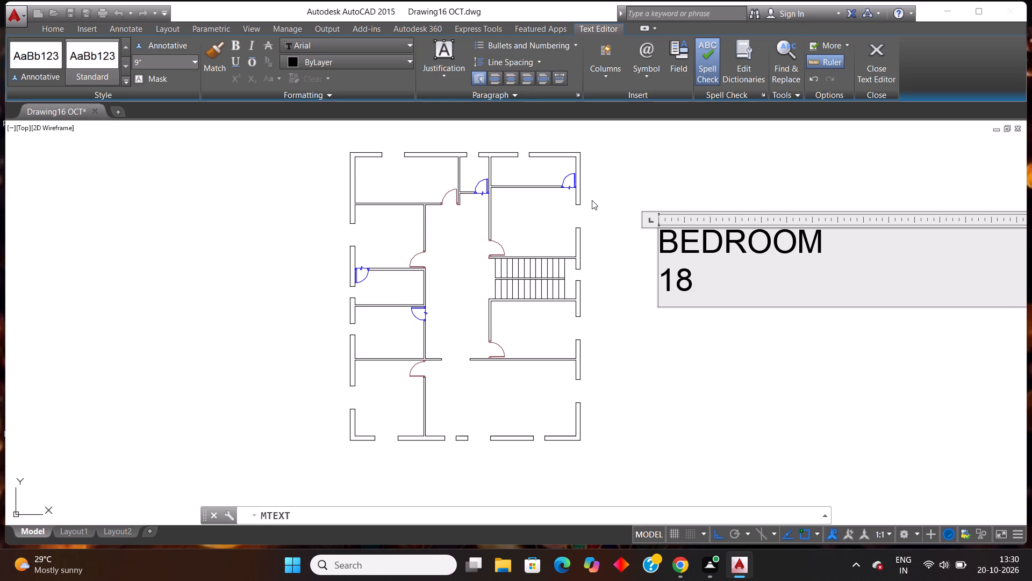
type("'X")
type("8'")
left_click(646, 342)
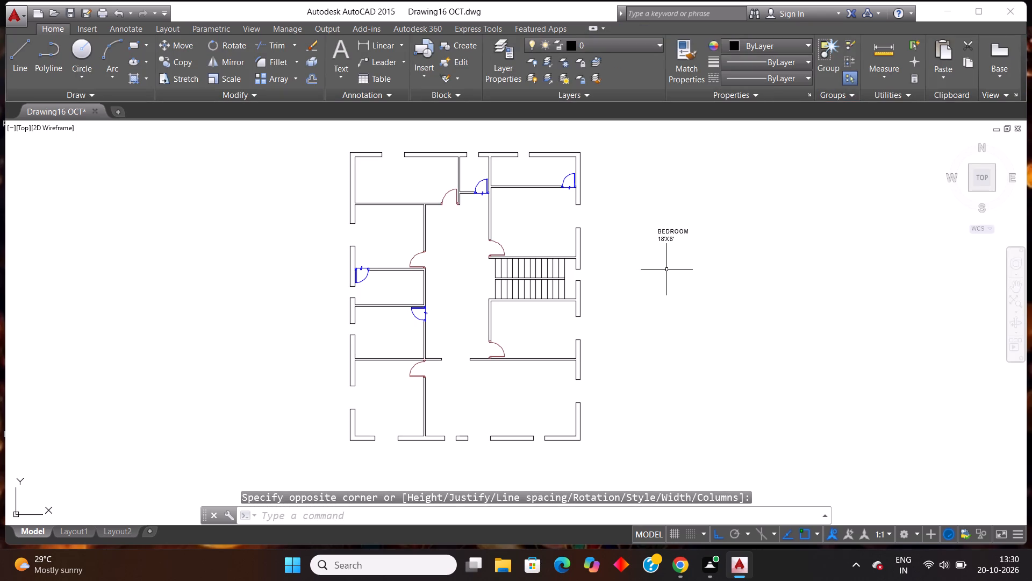
Copy the BEDROOM 18'X8' label into the two top corner rooms, the left room below them and the right room above the staircase.
scroll(646, 207, "up", 1)
left_click(736, 302)
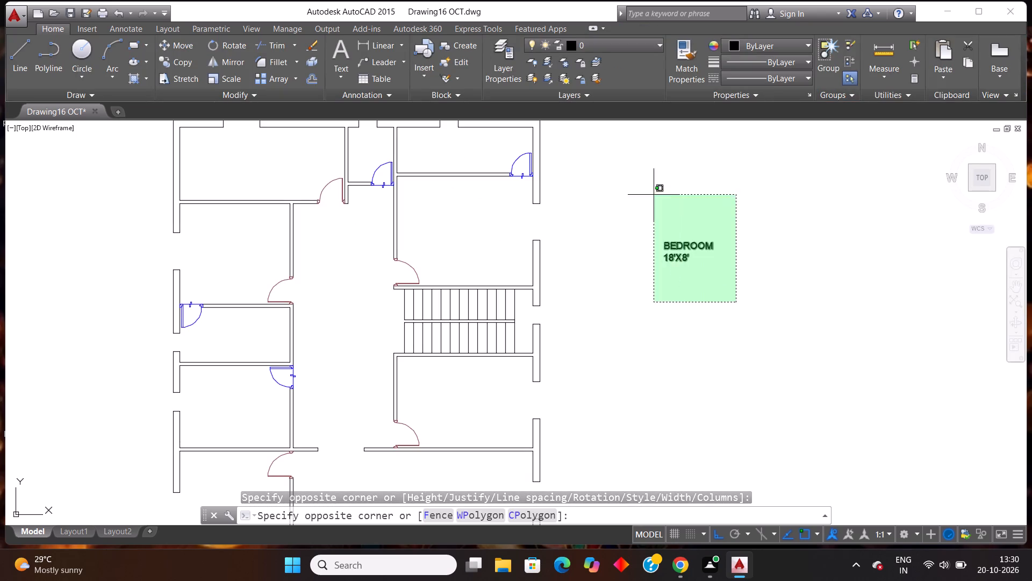
left_click(641, 187)
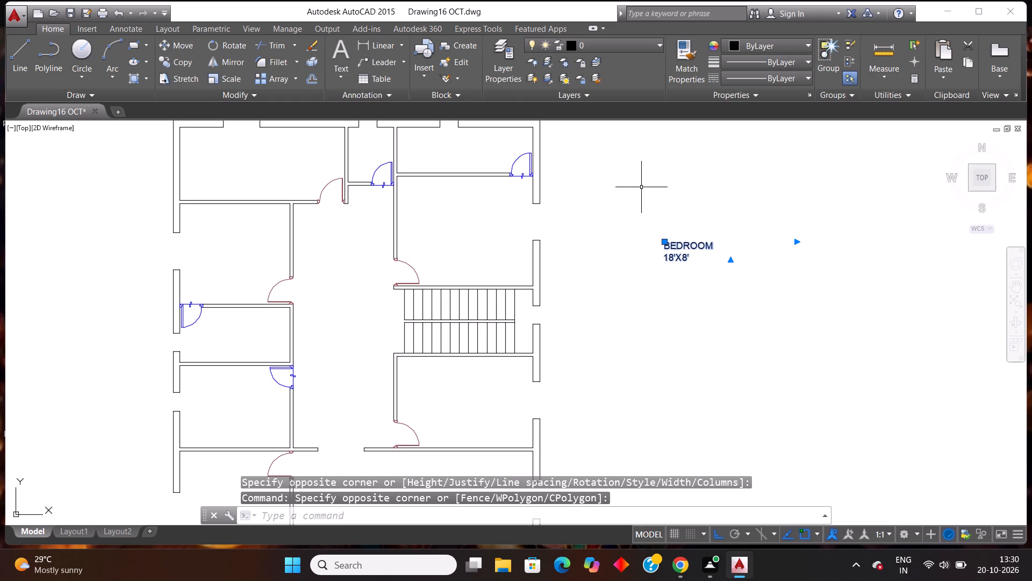
key("ctrl+c")
key("ctrl+v")
scroll(427, 238, "down", 1)
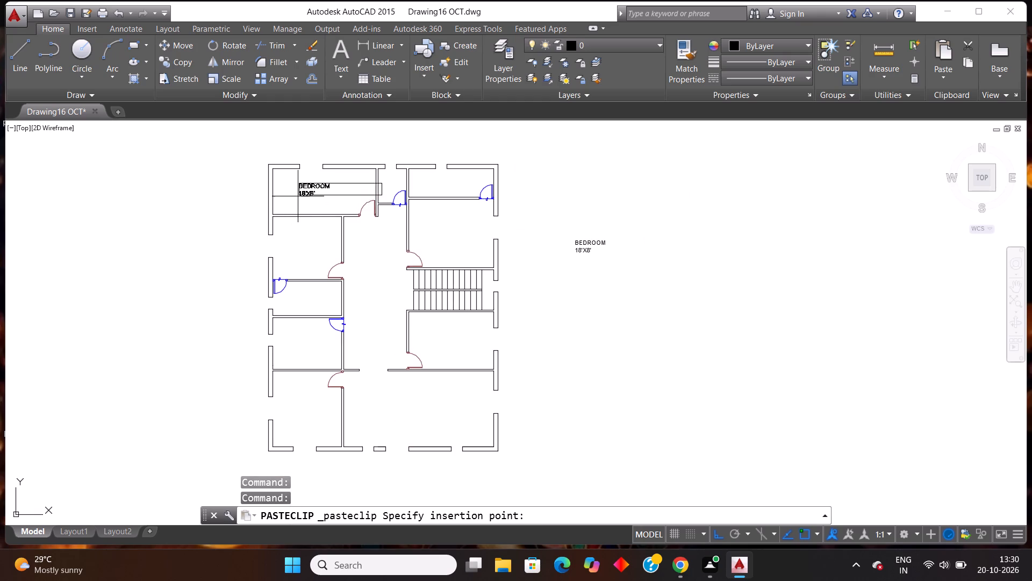
left_click(298, 201)
key("ctrl+v")
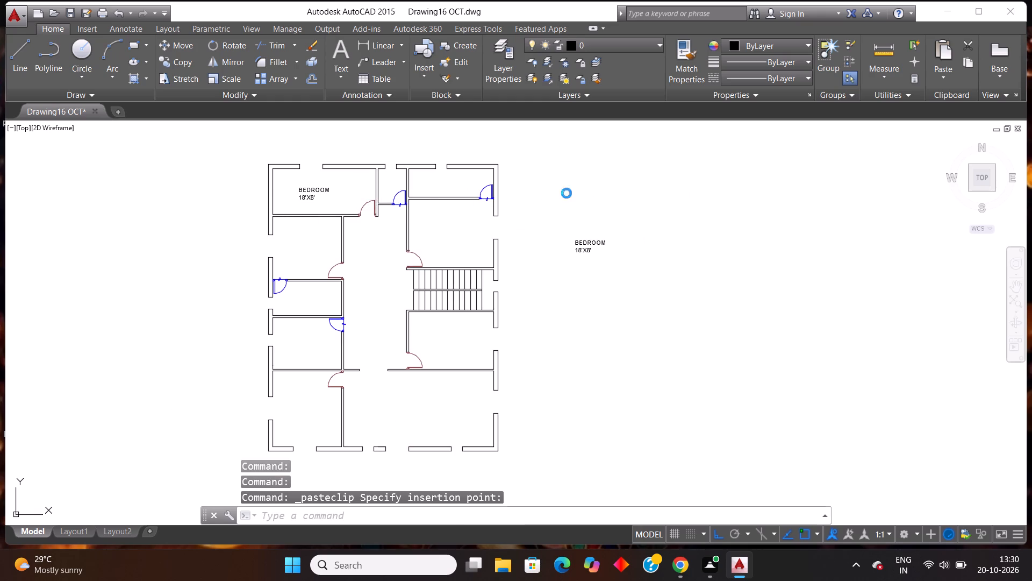
left_click(426, 190)
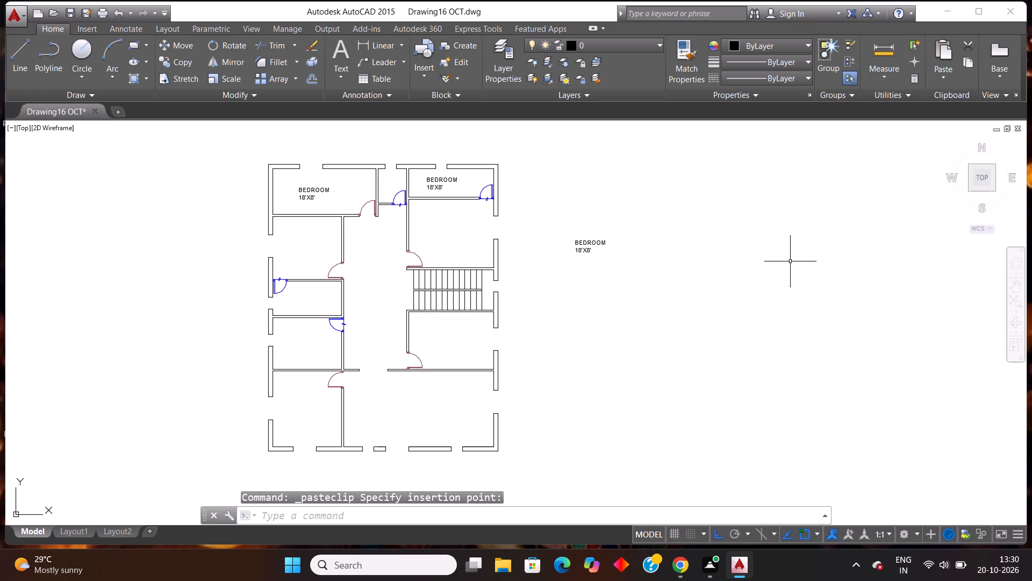
key("ctrl+v")
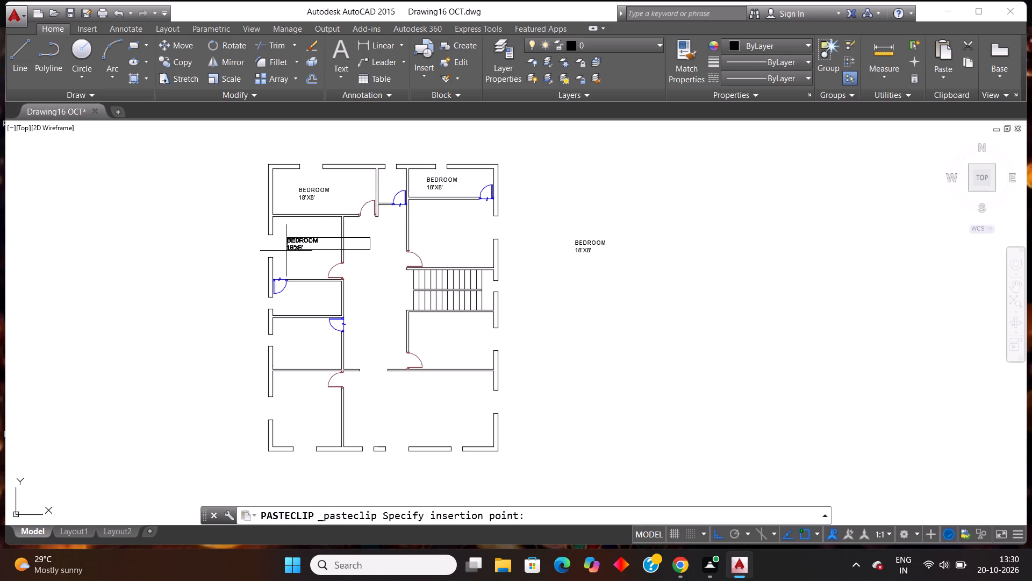
left_click(286, 251)
key("ctrl+v")
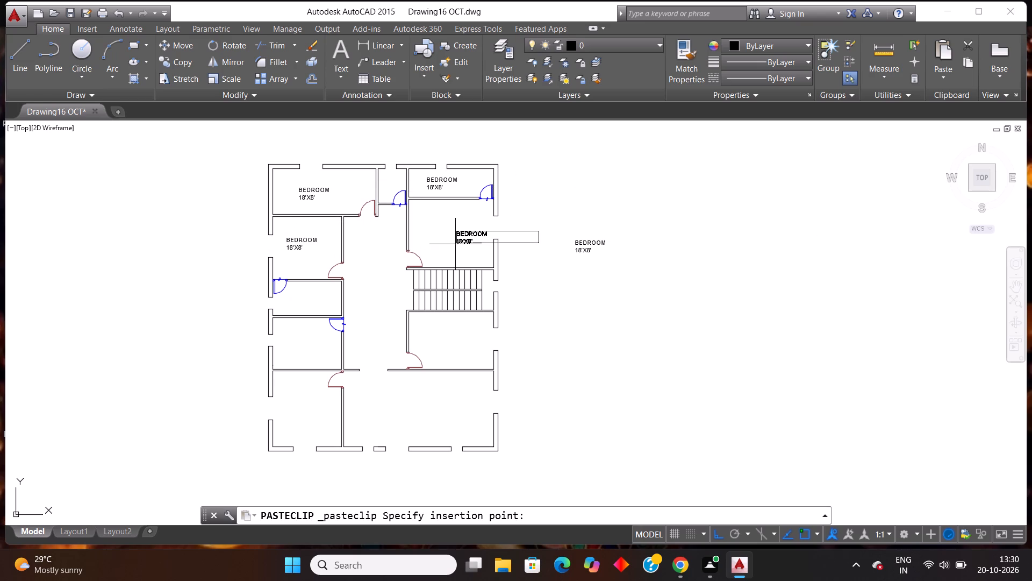
left_click(434, 235)
Paste the BEDROOM label into the room below the staircase, the central hall, the two small left rooms and both bottom rooms.
key("ctrl+v")
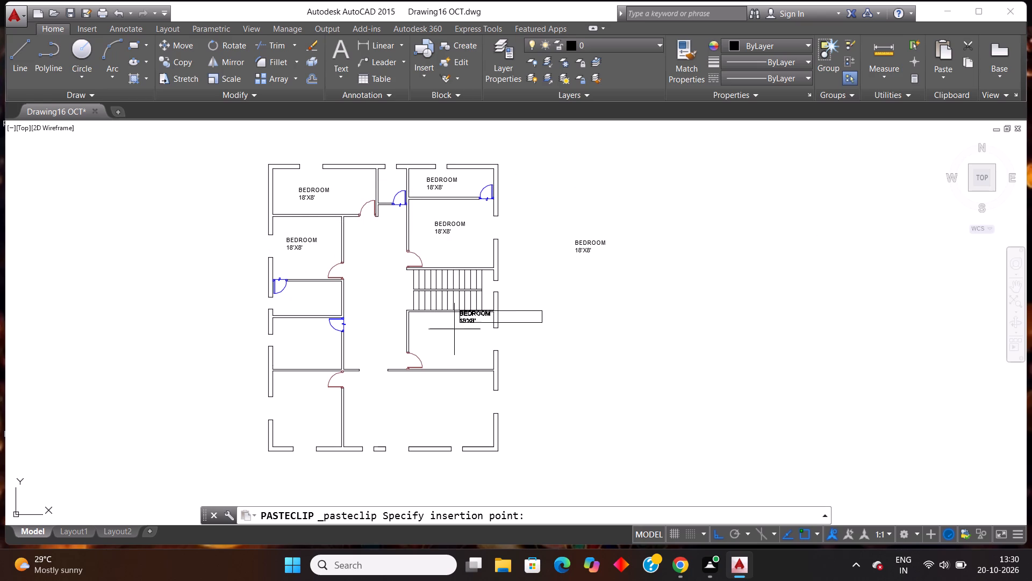
left_click(432, 341)
key("ctrl+v")
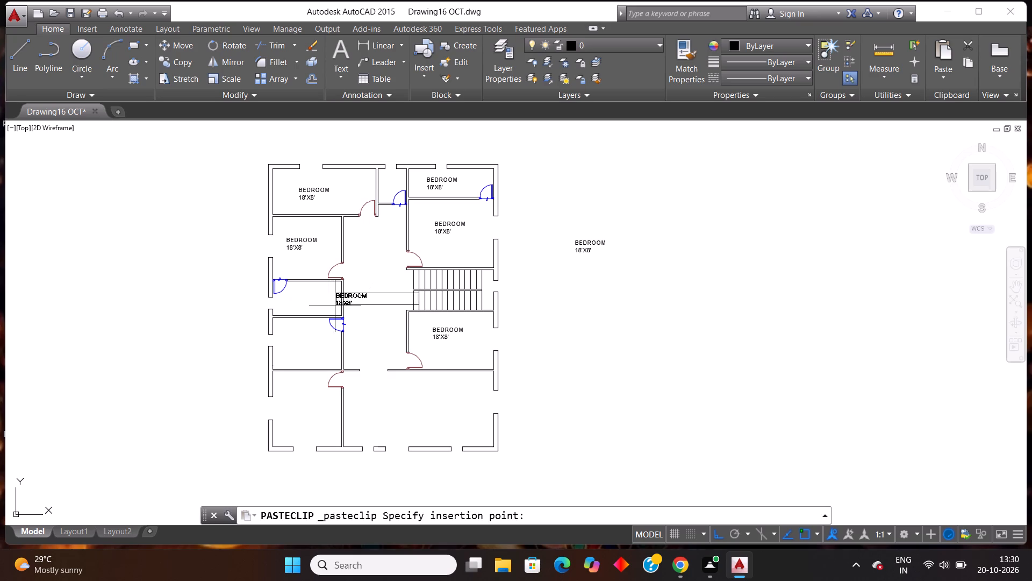
left_click(362, 291)
key("ctrl+v")
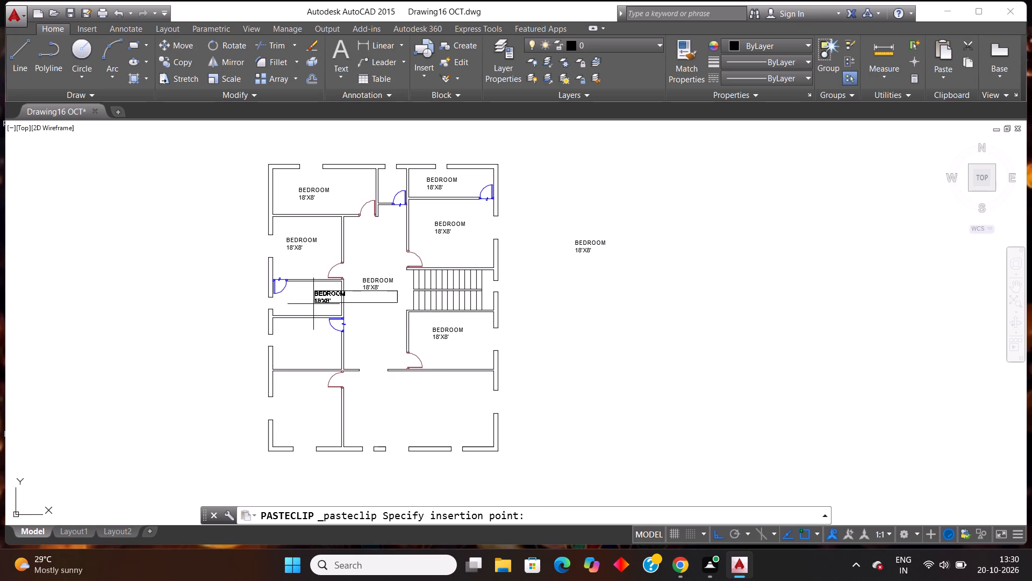
left_click(288, 304)
key("ctrl+v")
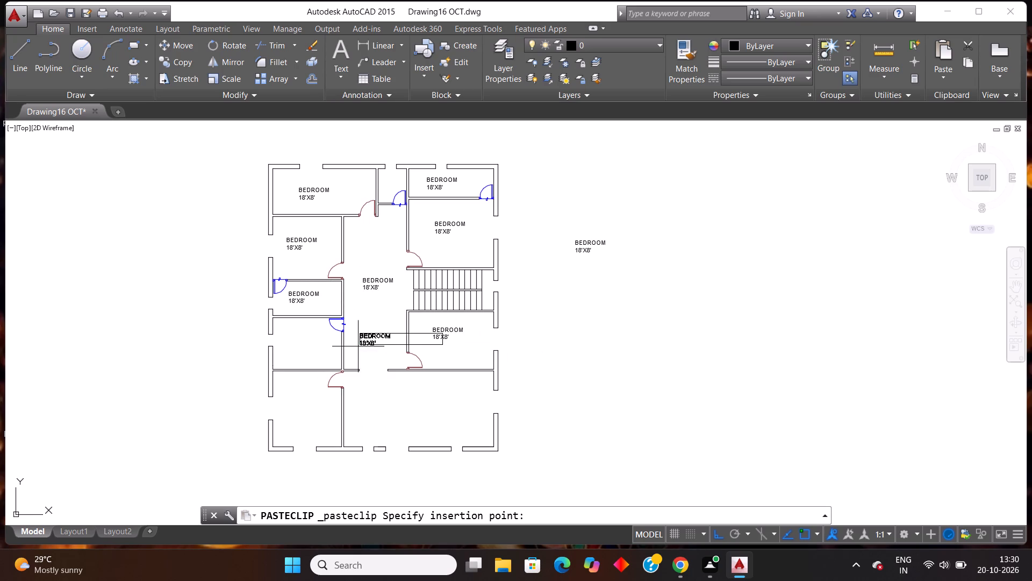
left_click(293, 355)
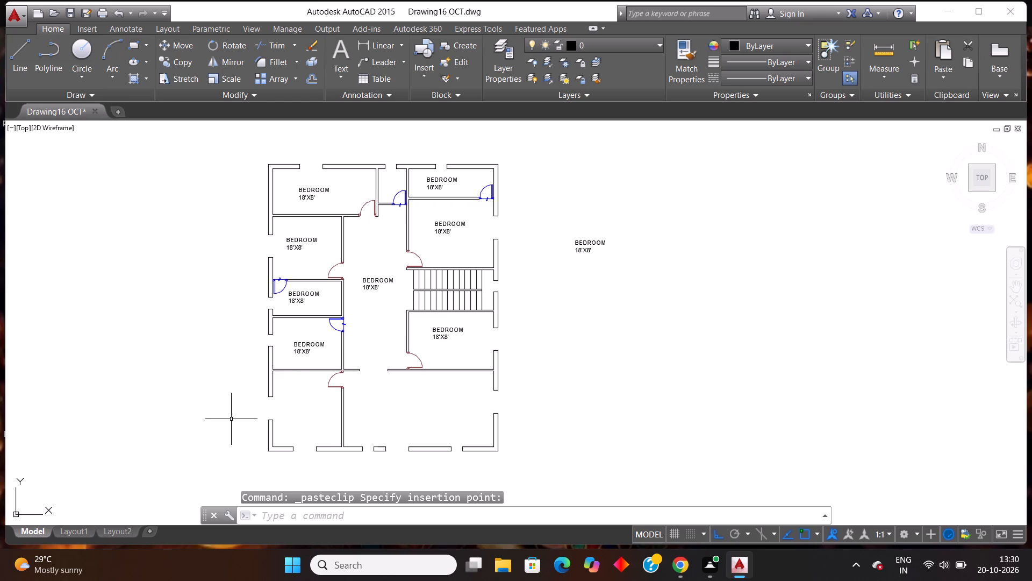
key("ctrl+v")
left_click(284, 417)
key("ctrl+v")
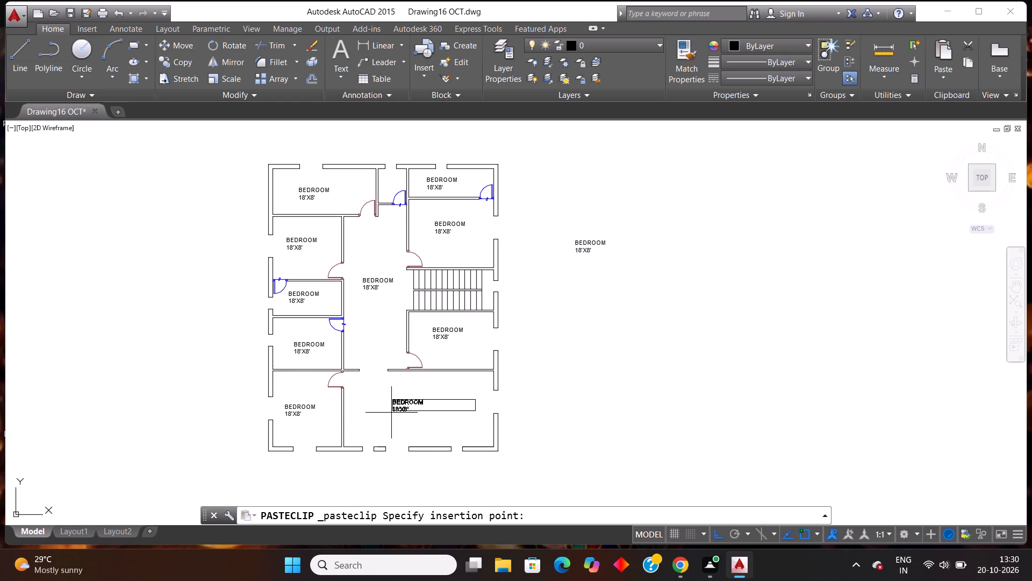
left_click(391, 413)
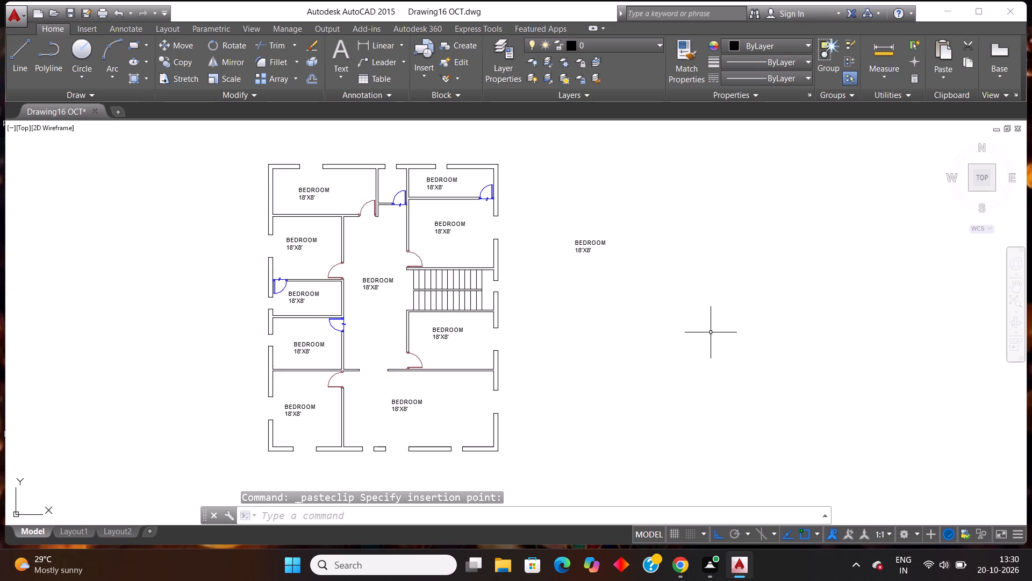
Add a 6" high multiline text label in the empty space right of the plan reading TOILET, with 10'X6' on the second line.
type("MTE")
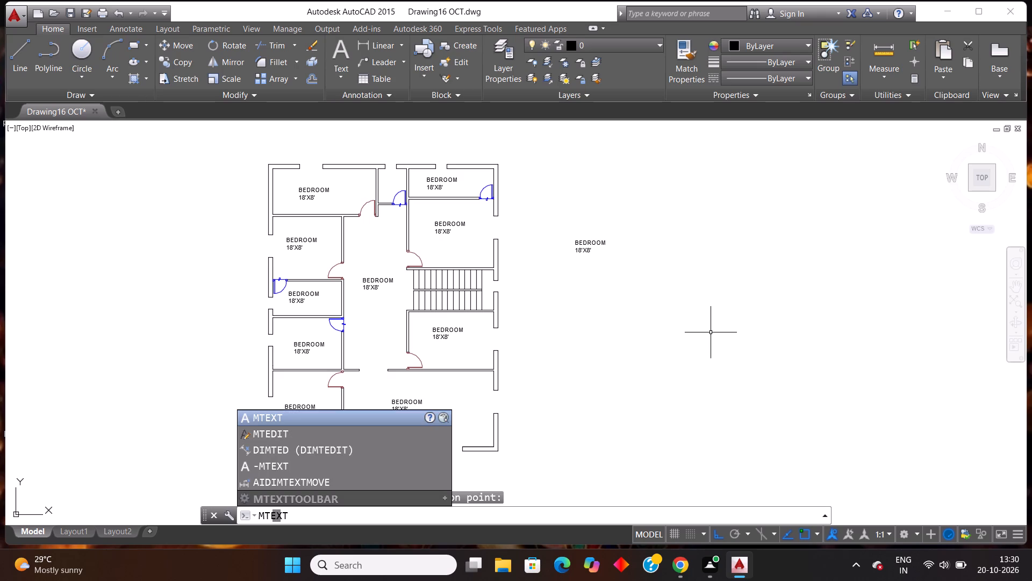
left_click(317, 420)
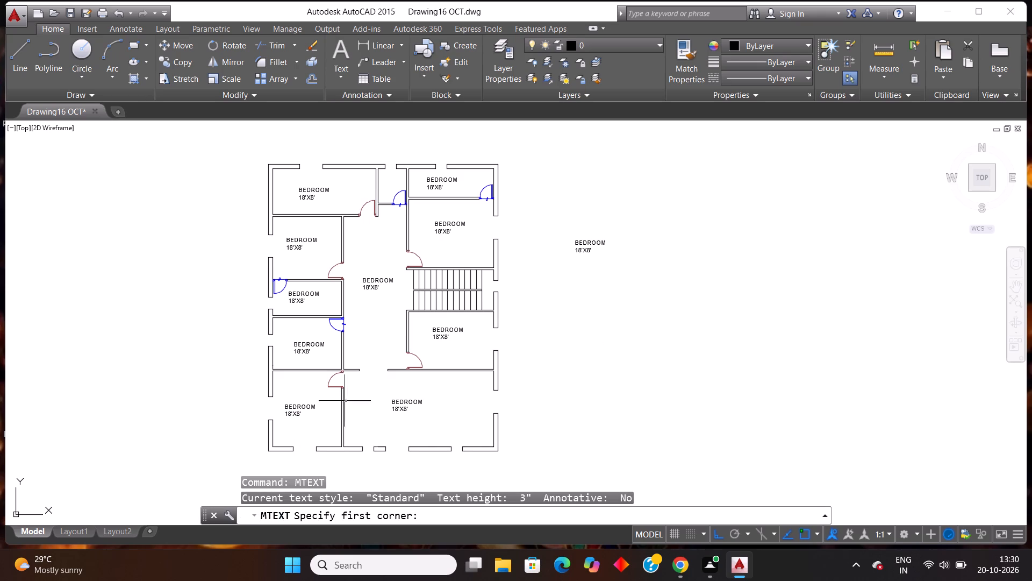
left_click(678, 277)
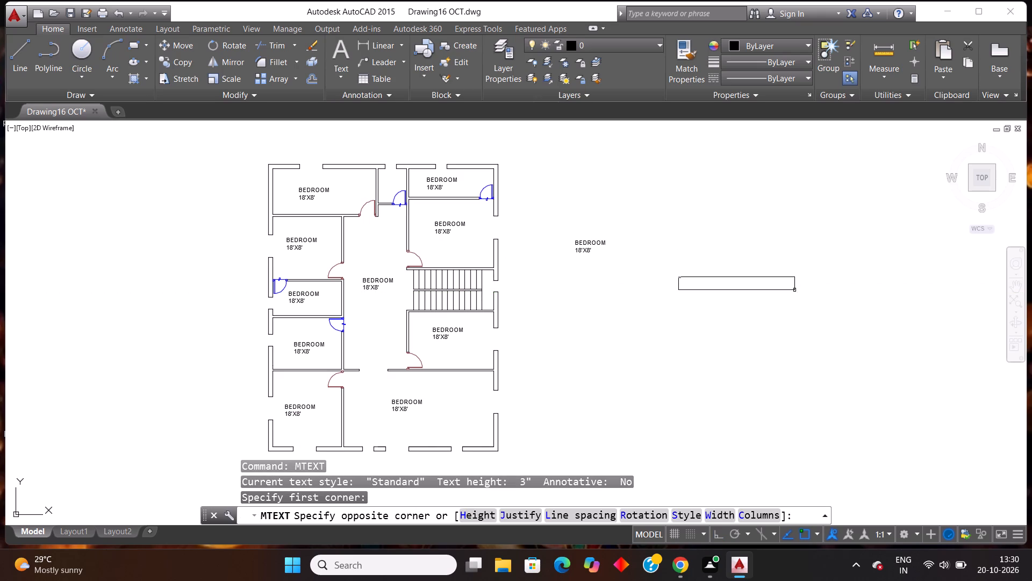
left_click(791, 299)
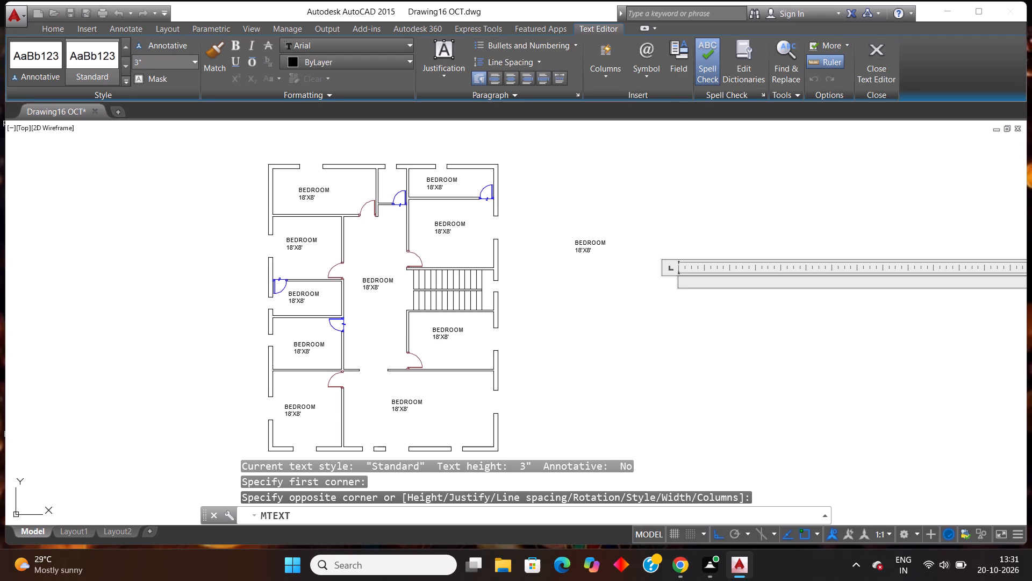
left_click(153, 63)
type("6\"")
key("Return")
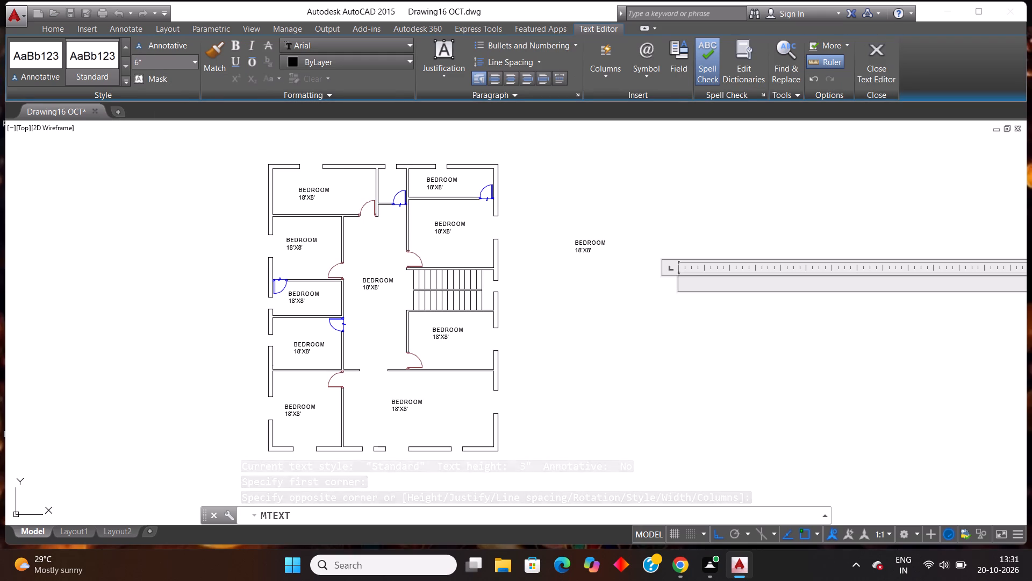
type("TOILET")
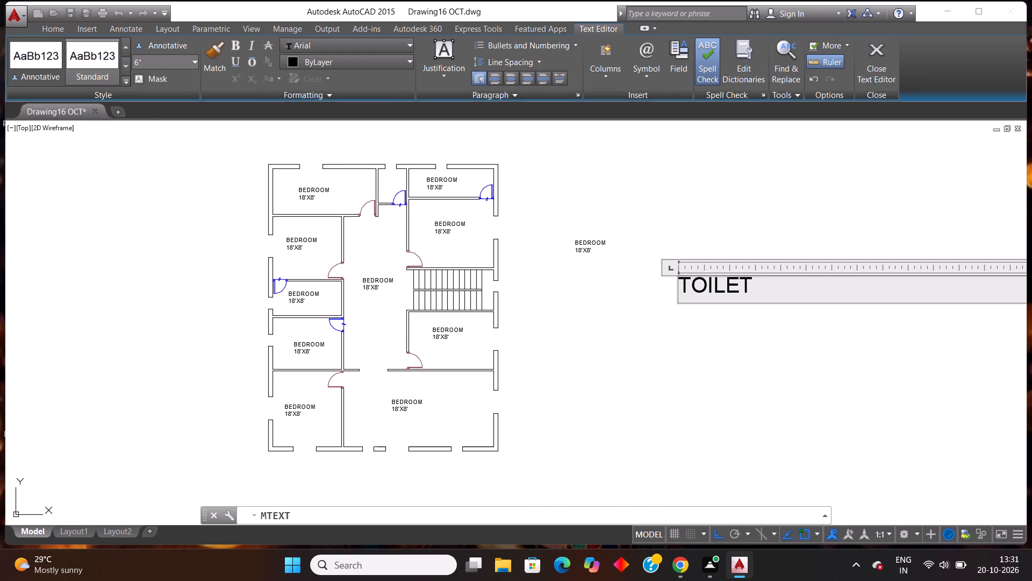
key("Return")
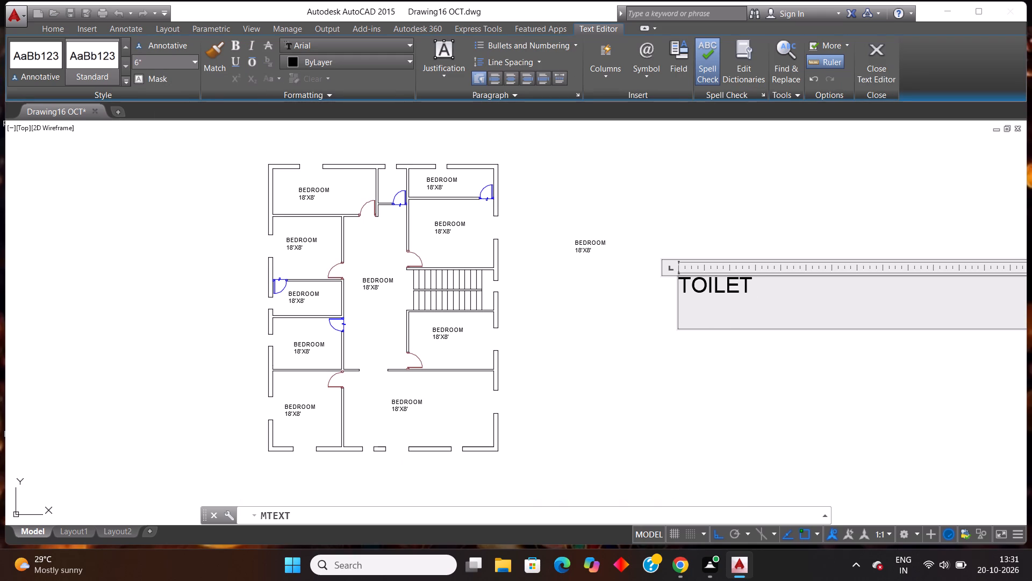
type("10")
key("apostrophe")
key("x")
type("6'")
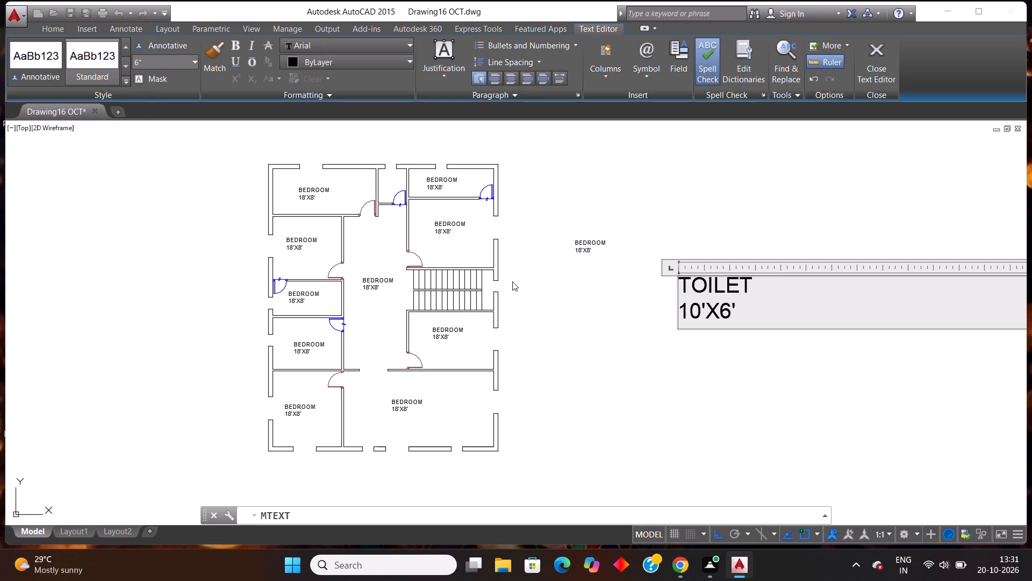
left_click(565, 319)
Copy the TOILET 10'X6' label into the small top room between the two top corner rooms.
left_click(734, 312)
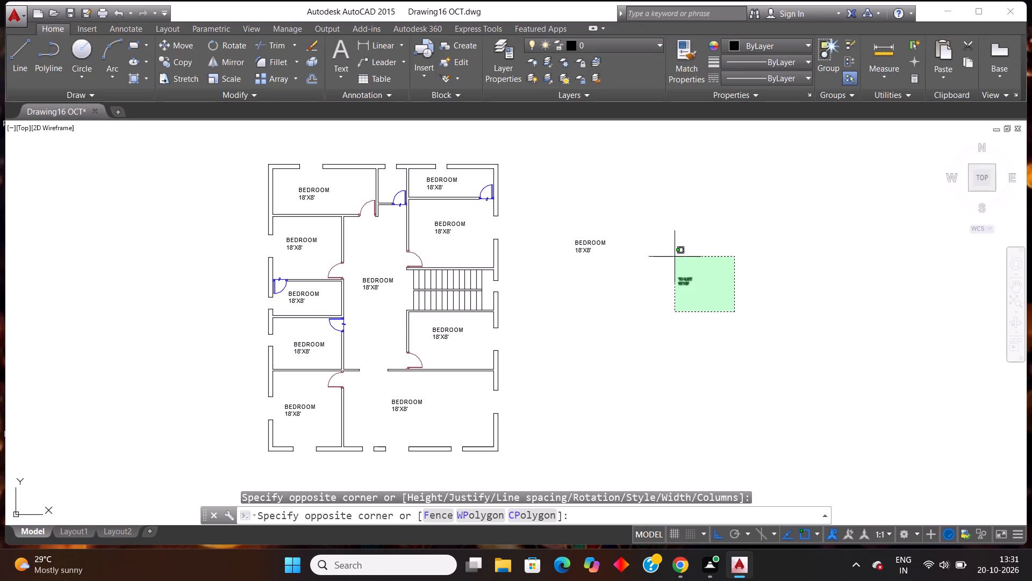
left_click(659, 244)
key("ctrl+c")
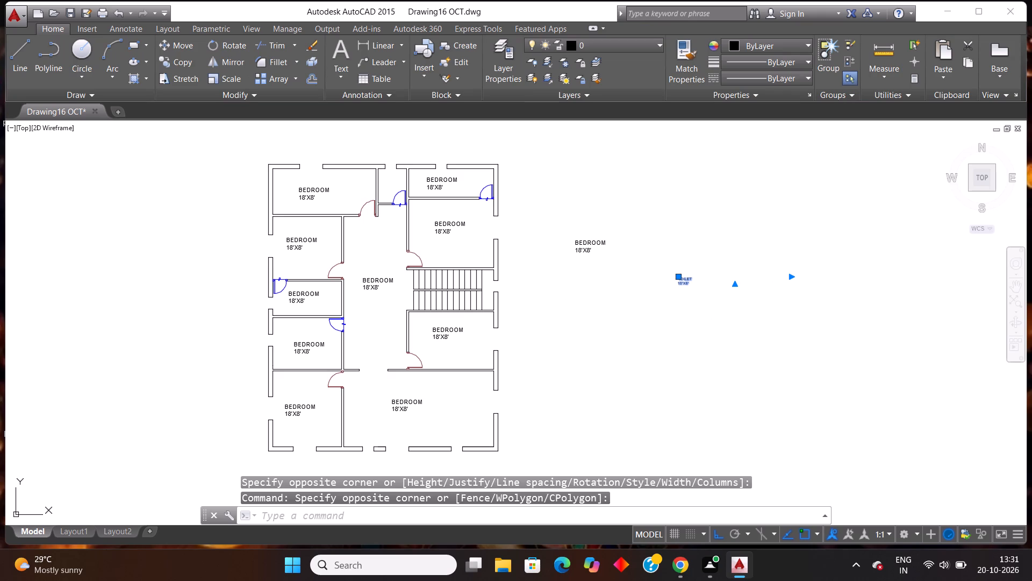
key("ctrl+v")
scroll(397, 180, "up", 3)
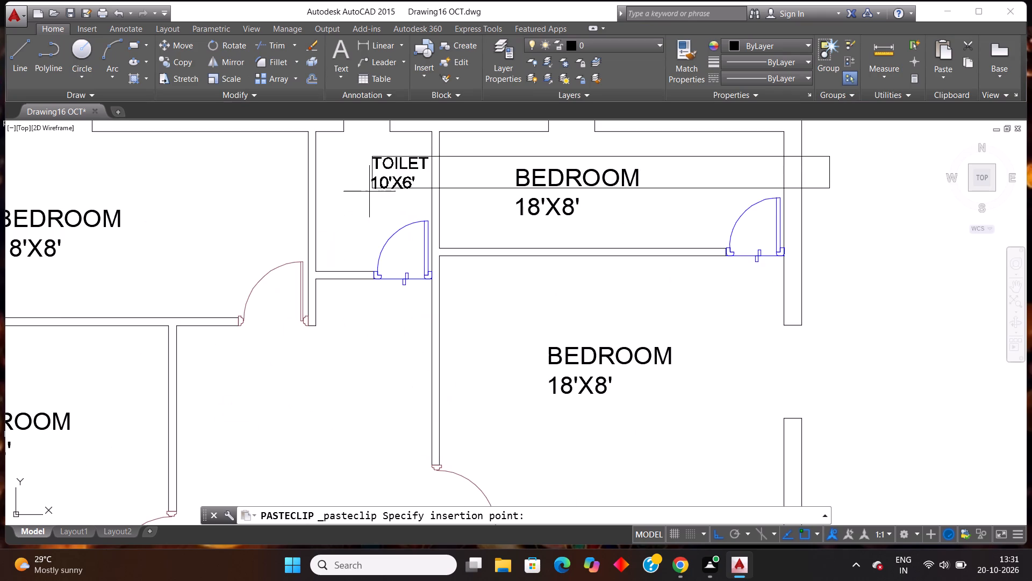
left_click(347, 204)
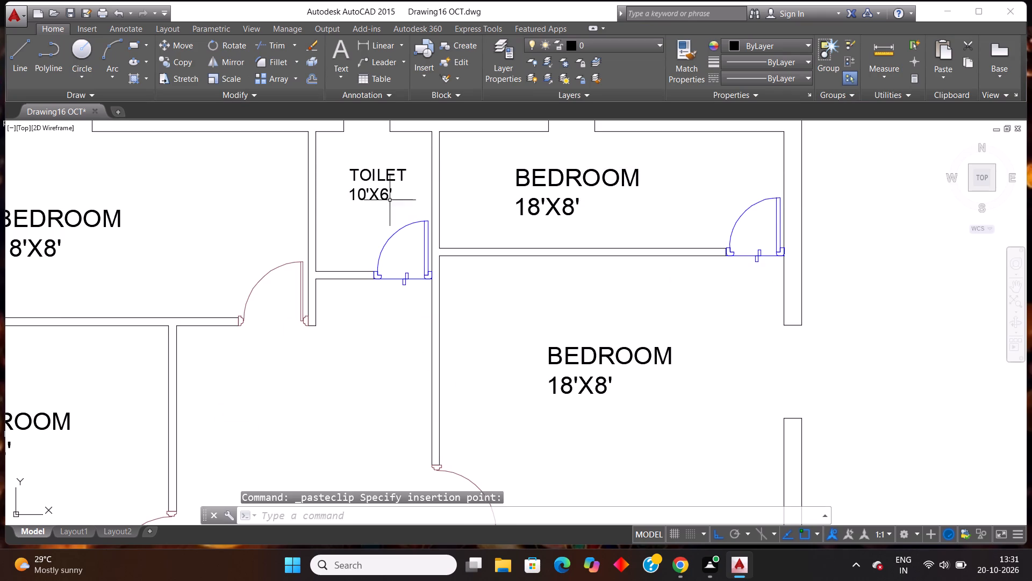
Delete the loose BEDROOM and TOILET source labels in the empty space right of the plan.
scroll(509, 211, "down", 4)
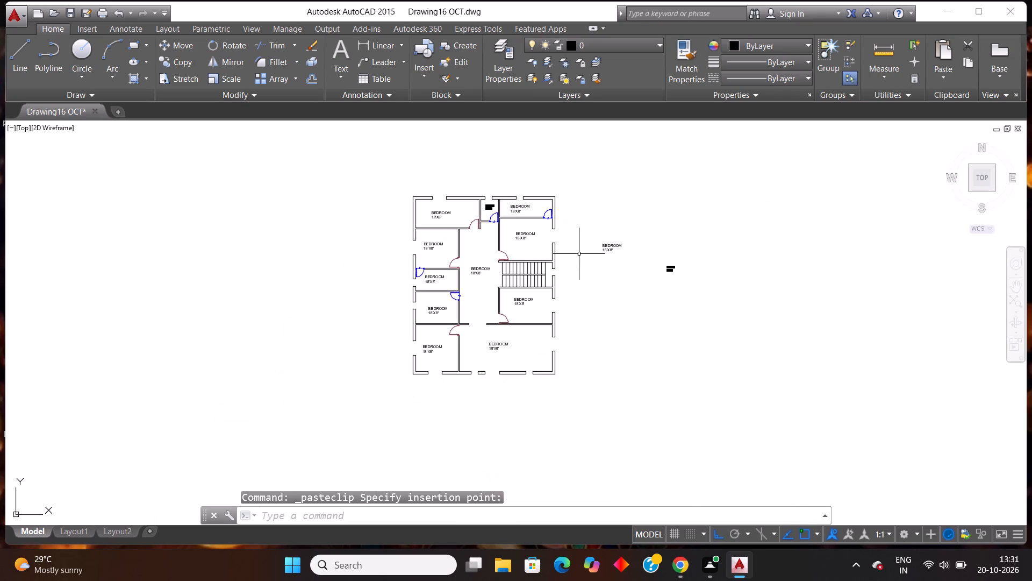
scroll(648, 288, "up", 2)
left_click_drag(750, 289, 634, 255)
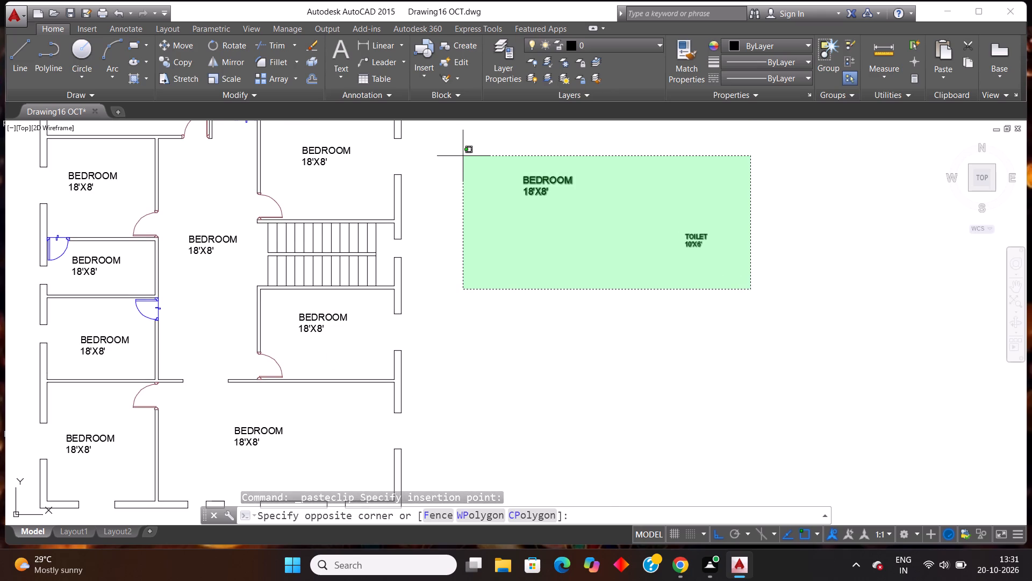
left_click(462, 151)
key("Delete")
Change the top-left corner room's label to KITCHEN, with 18'X8' on the second line.
scroll(458, 177, "down", 1)
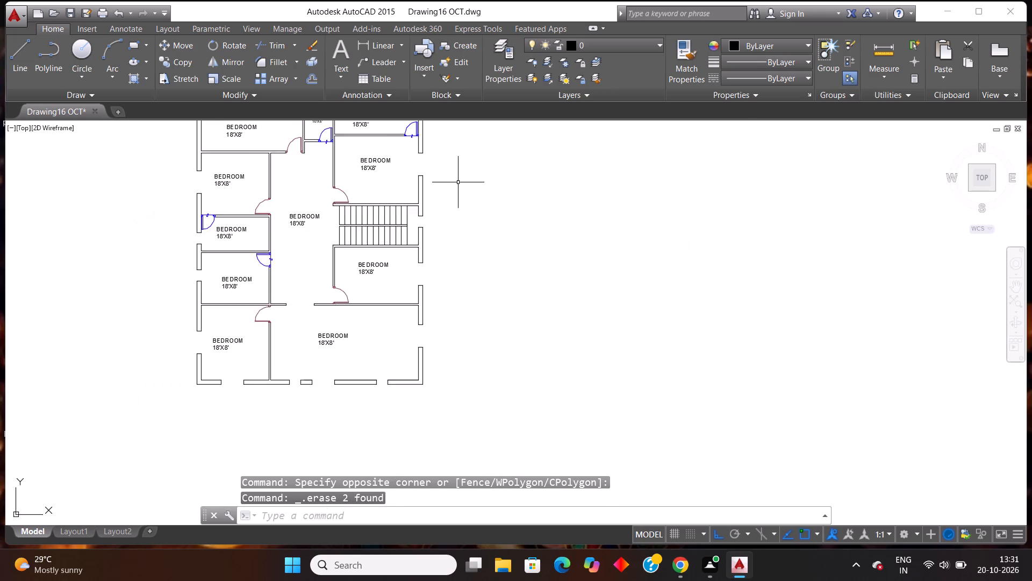
scroll(458, 184, "down", 1)
scroll(333, 181, "down", 1)
scroll(333, 180, "up", 1)
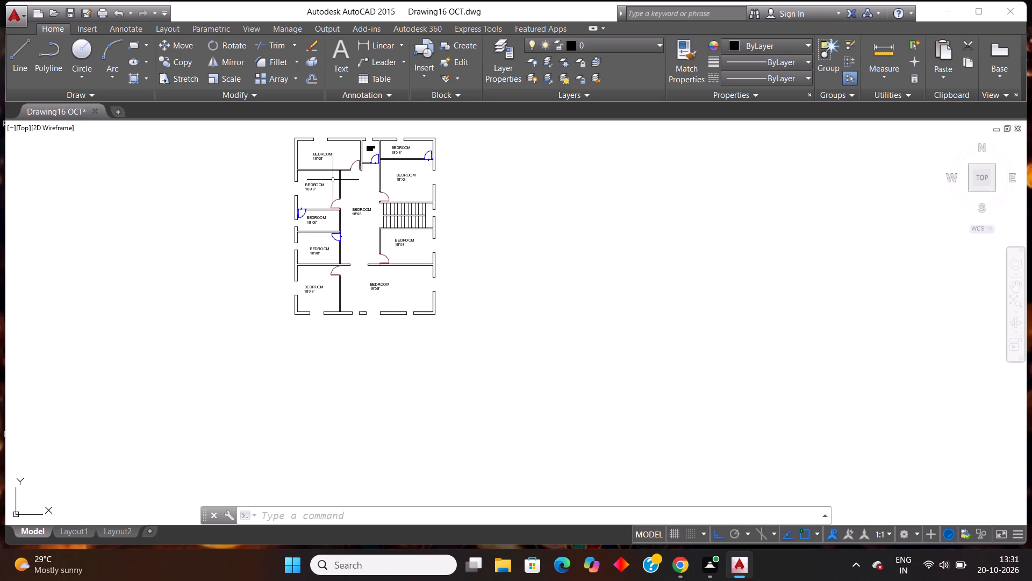
scroll(487, 243, "up", 1)
scroll(487, 243, "down", 2)
scroll(406, 192, "up", 2)
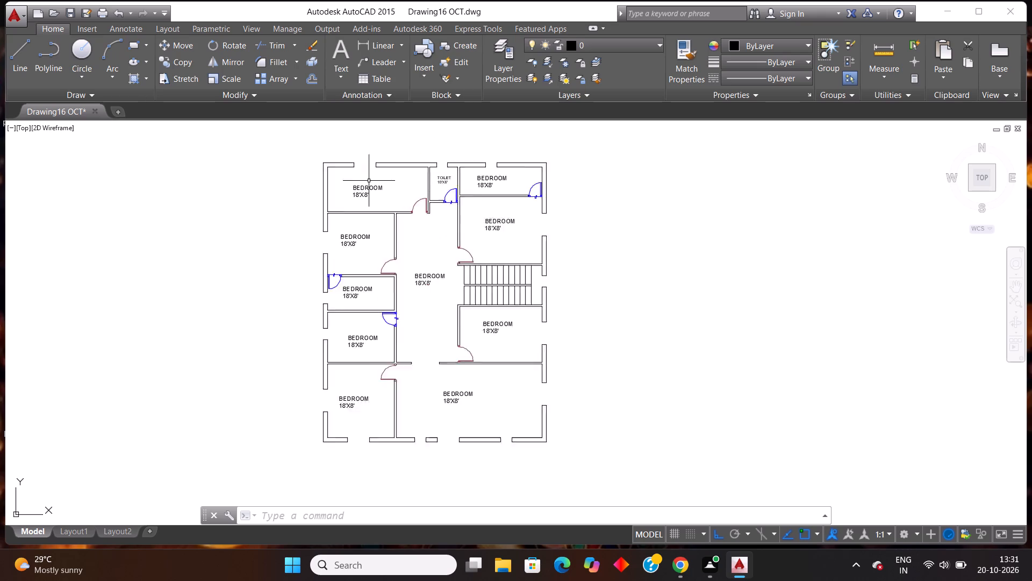
scroll(370, 180, "up", 2)
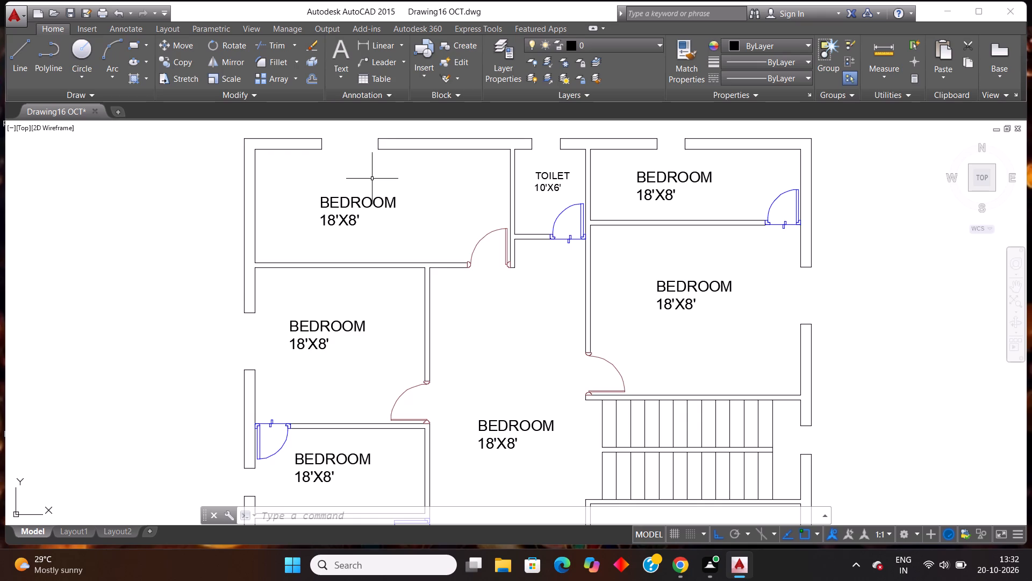
double_click(345, 217)
left_click(374, 223)
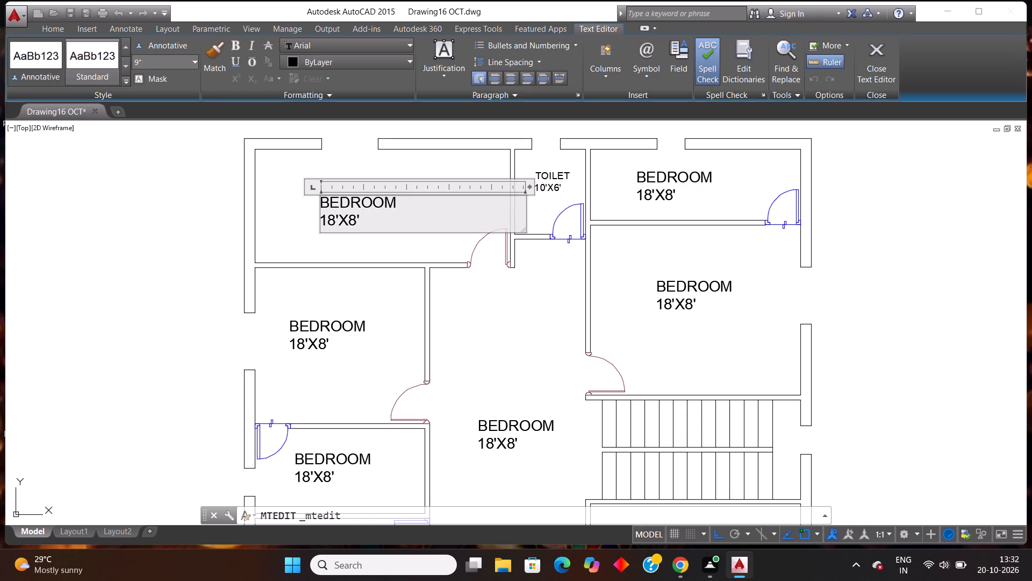
key("BackSpace")
key("BackSpace")
key("BackSpace")
key("BackSpace")
key("BackSpace")
key("BackSpace")
key("BackSpace")
key("BackSpace")
key("BackSpace")
key("BackSpace")
key("BackSpace")
key("BackSpace")
key("BackSpace")
key("BackSpace")
key("BackSpace")
key("BackSpace")
key("BackSpace")
key("BackSpace")
key("BackSpace")
key("BackSpace")
type("KITCHEN")
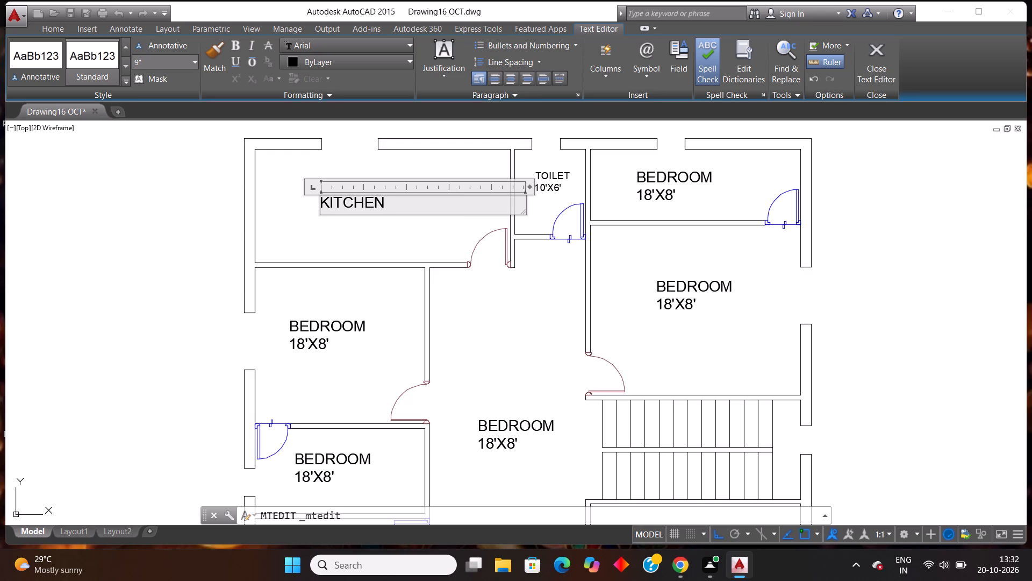
key("Return")
type("18")
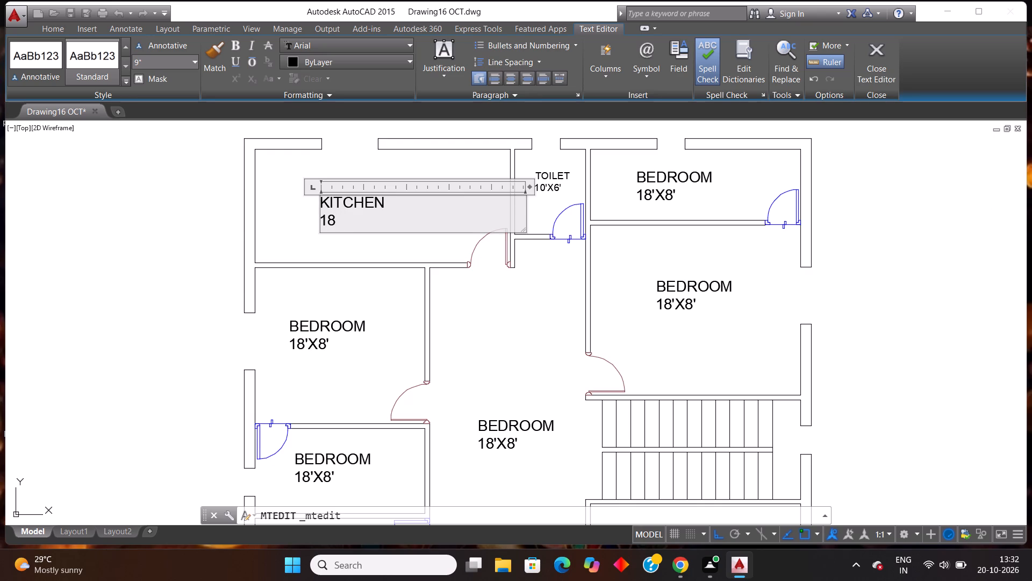
key("apostrophe")
type("X8'")
left_click(552, 181)
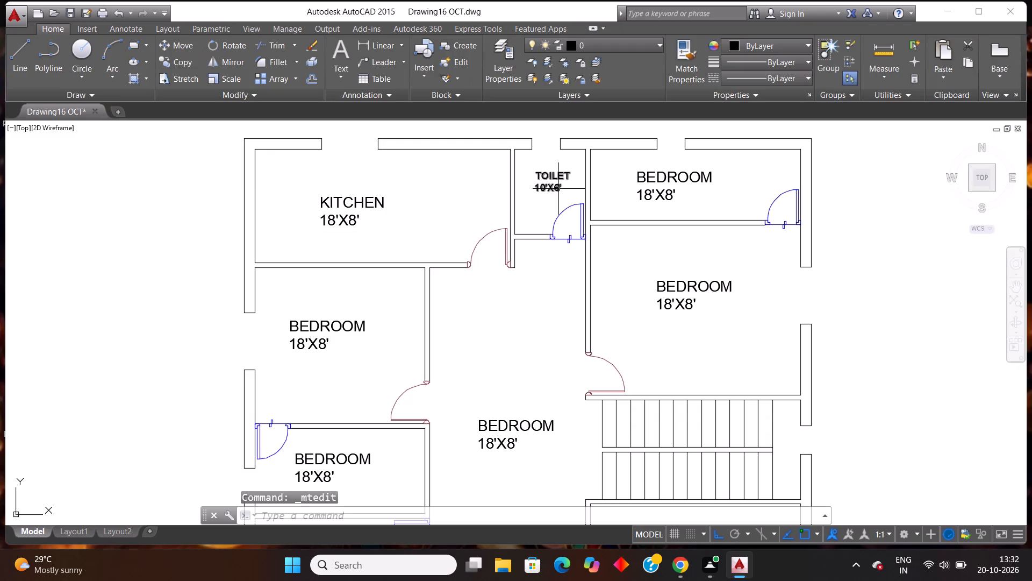
Change the TOILET label in the small top room to UTILITY, with 5'X6' on the second line.
double_click(558, 188)
left_click(565, 186)
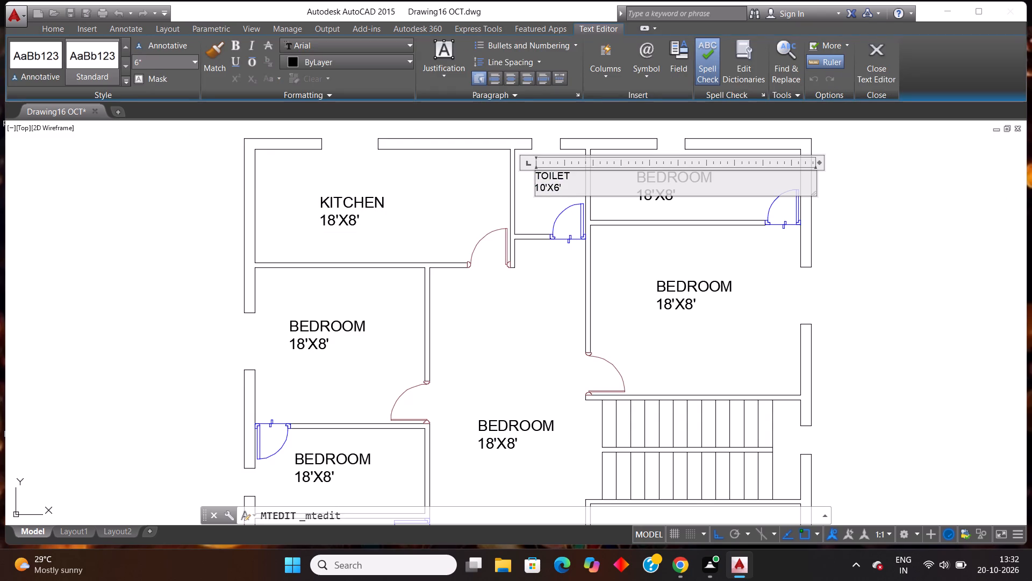
key("BackSpace")
key("BackSpace")
key("BackSpace")
key("BackSpace")
key("BackSpace")
key("BackSpace")
key("BackSpace")
key("BackSpace")
key("BackSpace")
key("BackSpace")
key("BackSpace")
key("BackSpace")
key("BackSpace")
key("BackSpace")
key("BackSpace")
key("BackSpace")
key("BackSpace")
key("BackSpace")
key("BackSpace")
key("BackSpace")
type("UTILITY")
key("Return")
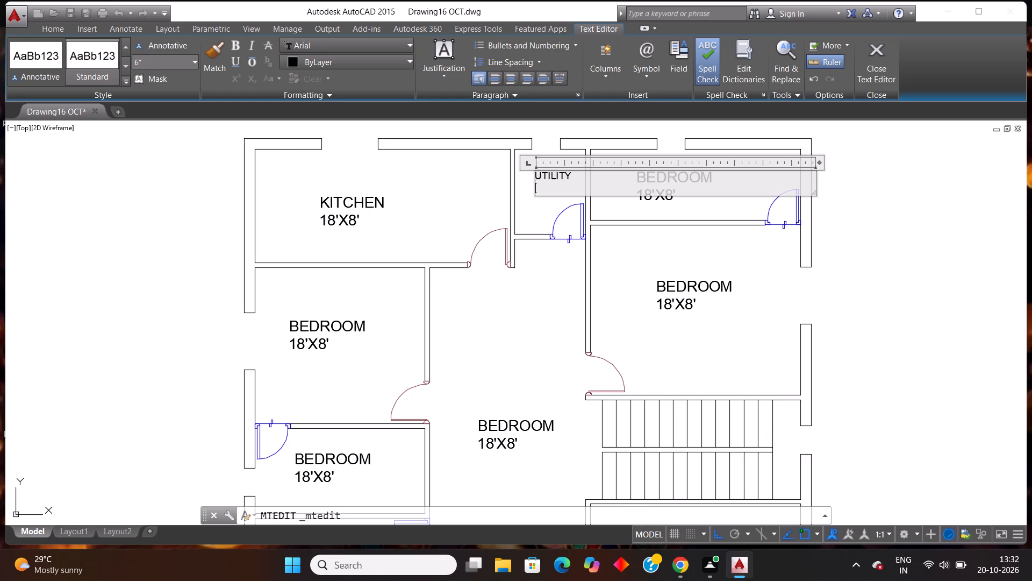
type("5'")
type("X6'")
left_click(551, 257)
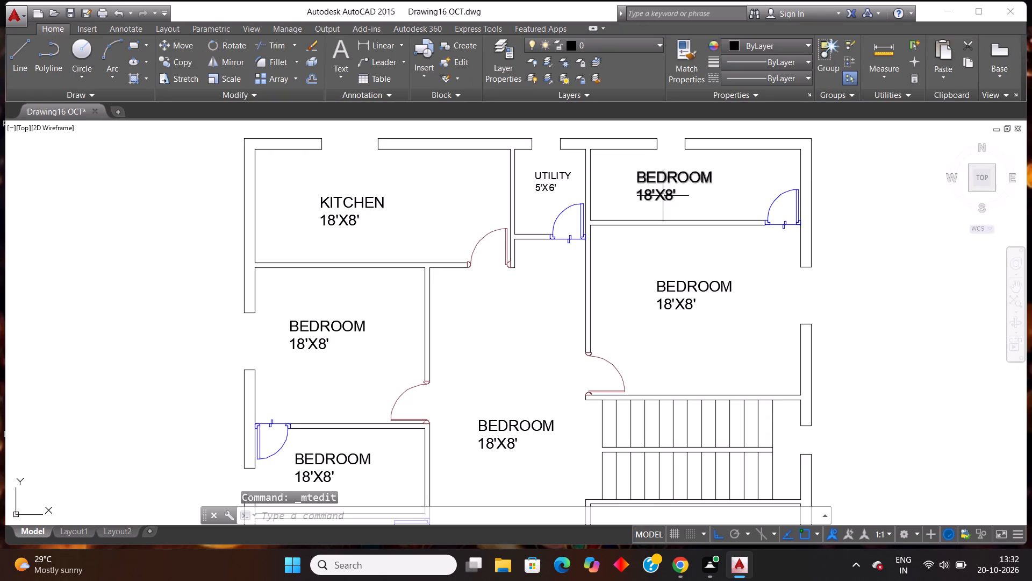
Change the top-right corner room's label to BATHROOM, with 14'X5' on the second line.
double_click(663, 196)
left_click(692, 194)
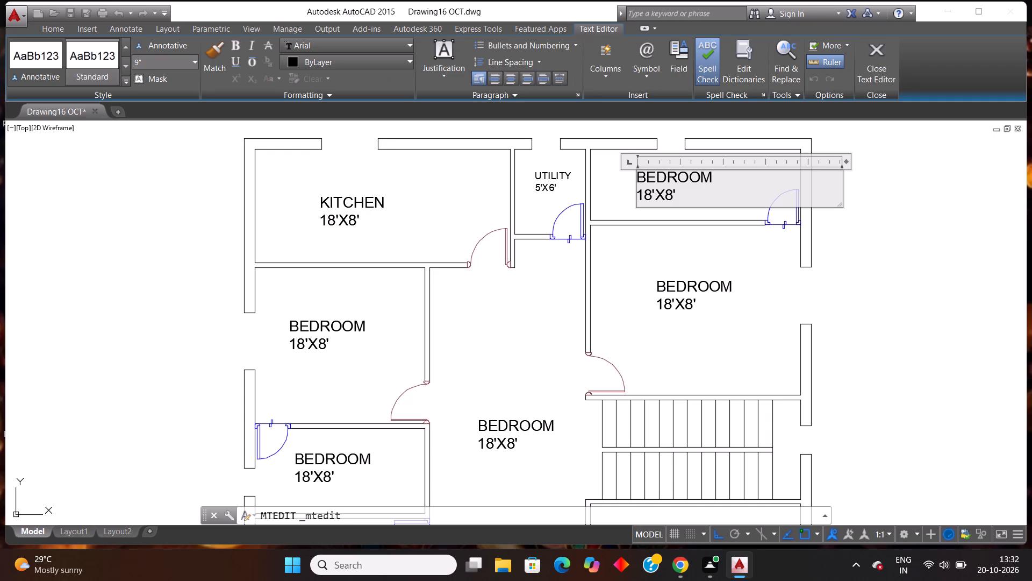
key("BackSpace")
key("BackSpace")
key("BackSpace")
key("BackSpace")
key("BackSpace")
key("BackSpace")
key("BackSpace")
key("BackSpace")
key("BackSpace")
key("BackSpace")
key("BackSpace")
key("BackSpace")
key("BackSpace")
key("BackSpace")
key("BackSpace")
key("BackSpace")
key("BackSpace")
key("BackSpace")
key("BackSpace")
key("BackSpace")
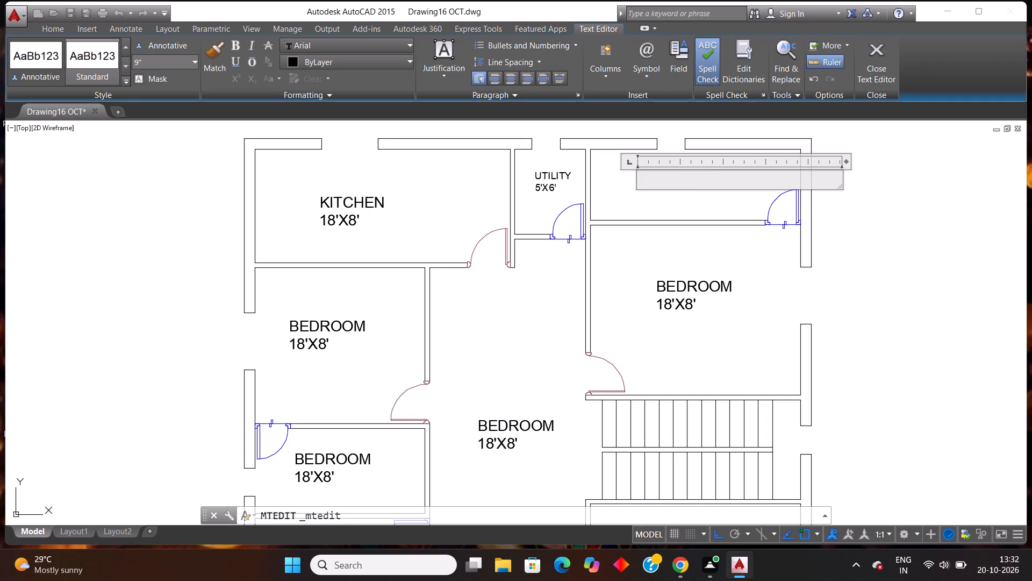
type("BATHROOM")
key("Return")
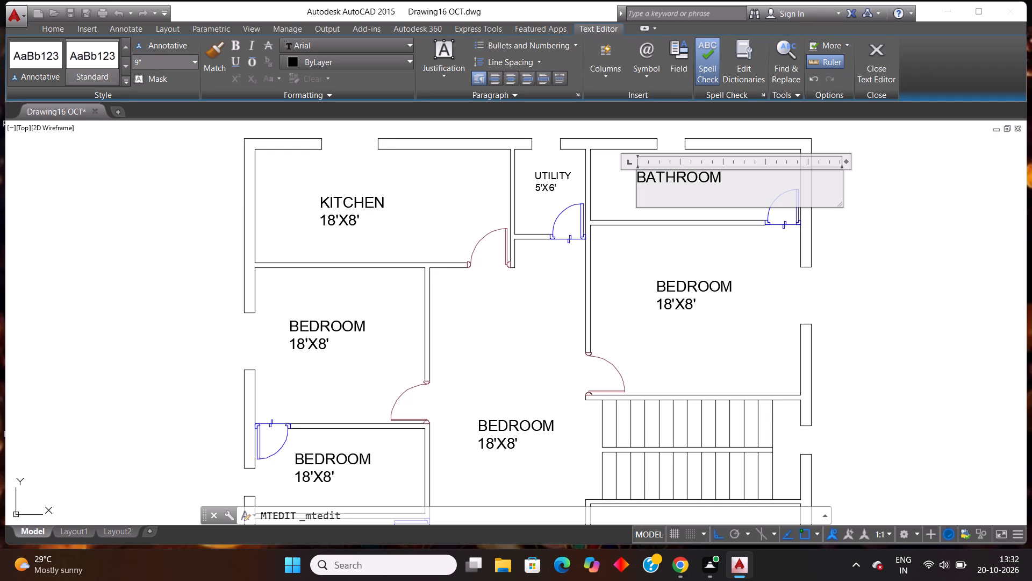
type("14'X")
type("5'")
left_click(322, 343)
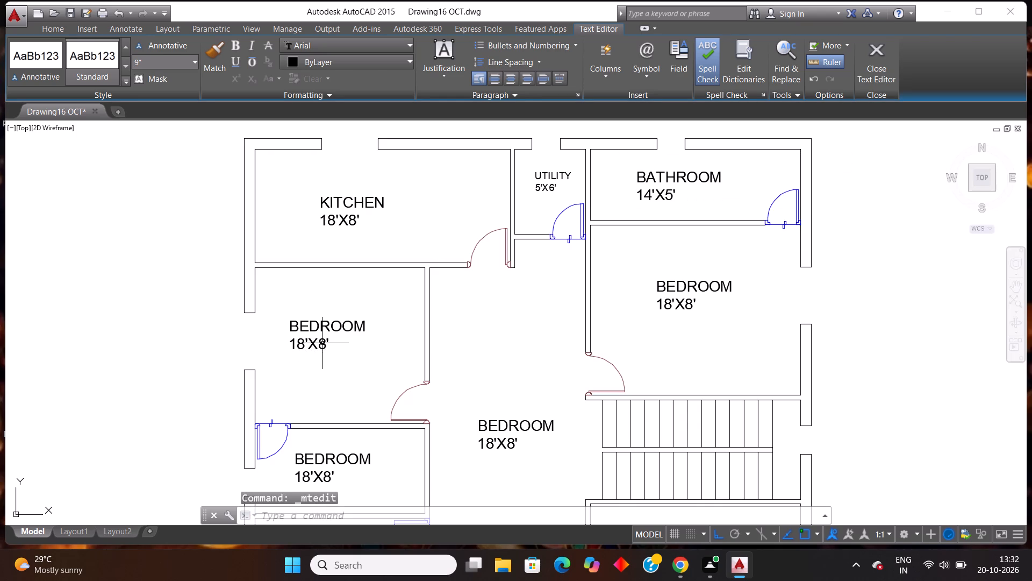
Change the size line of the BEDROOM label in the room directly below the kitchen to 12'X11'.
double_click(322, 343)
left_click(340, 346)
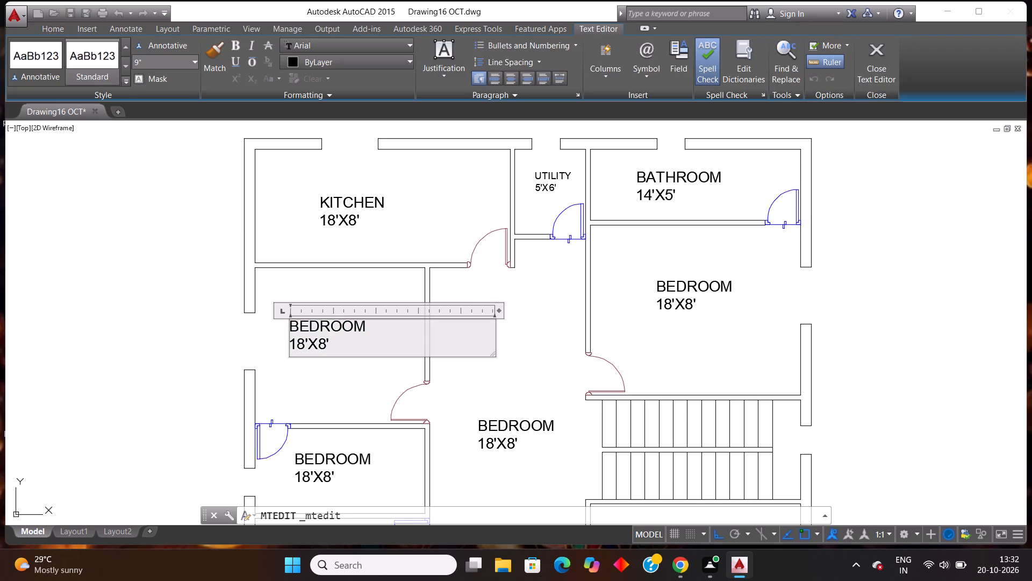
key("BackSpace")
key("BackSpace")
key("BackSpace")
key("BackSpace")
key("BackSpace")
key("2")
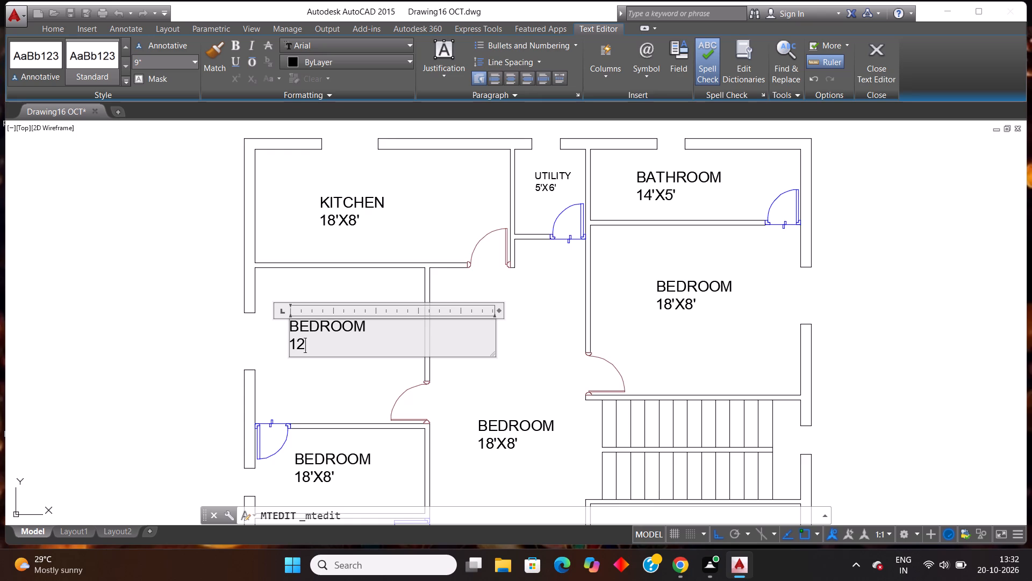
type("'X")
type("11")
key("apostrophe")
left_click(348, 387)
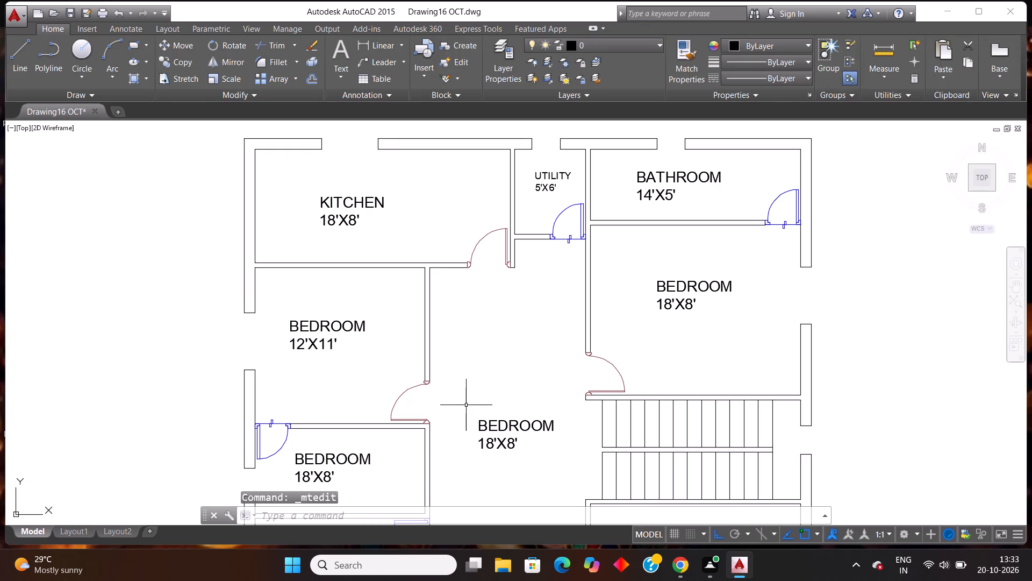
Change the BEDROOM label in the small room below the 12'X11' bedroom to BATHROOM, with 12'X6' on the second line.
scroll(466, 405, "down", 1)
scroll(366, 474, "up", 1)
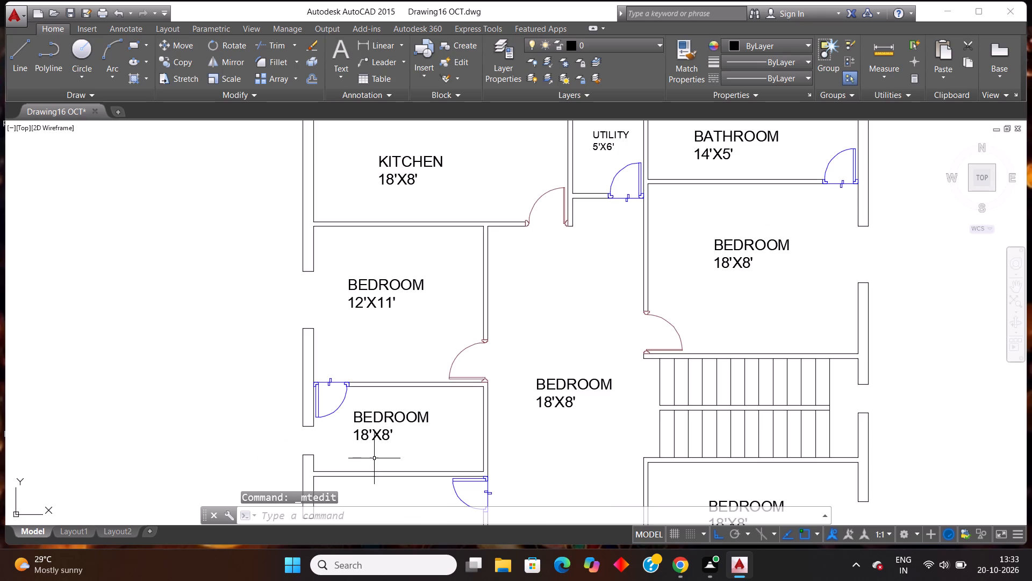
left_click(388, 440)
left_click(388, 440)
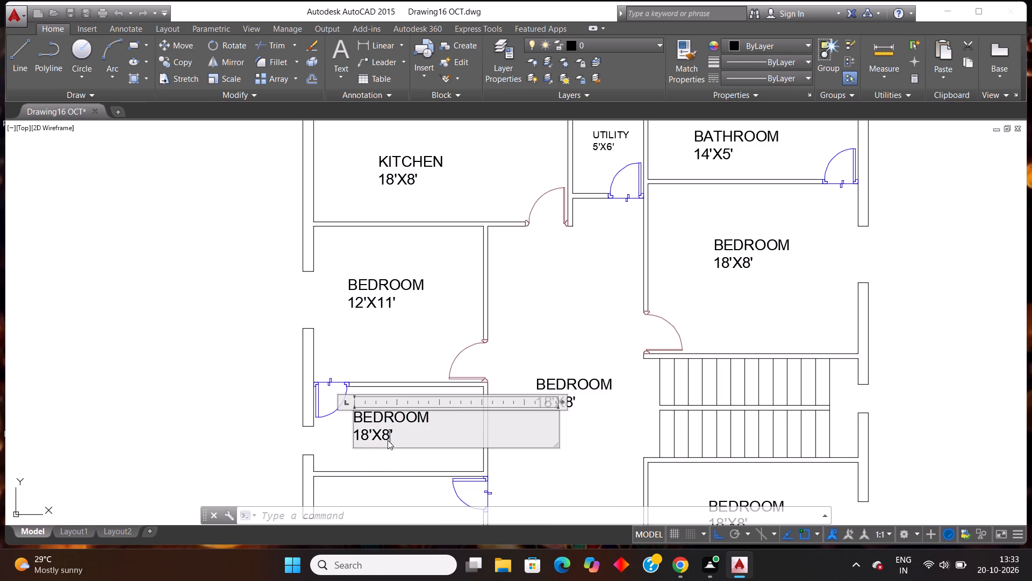
left_click(397, 436)
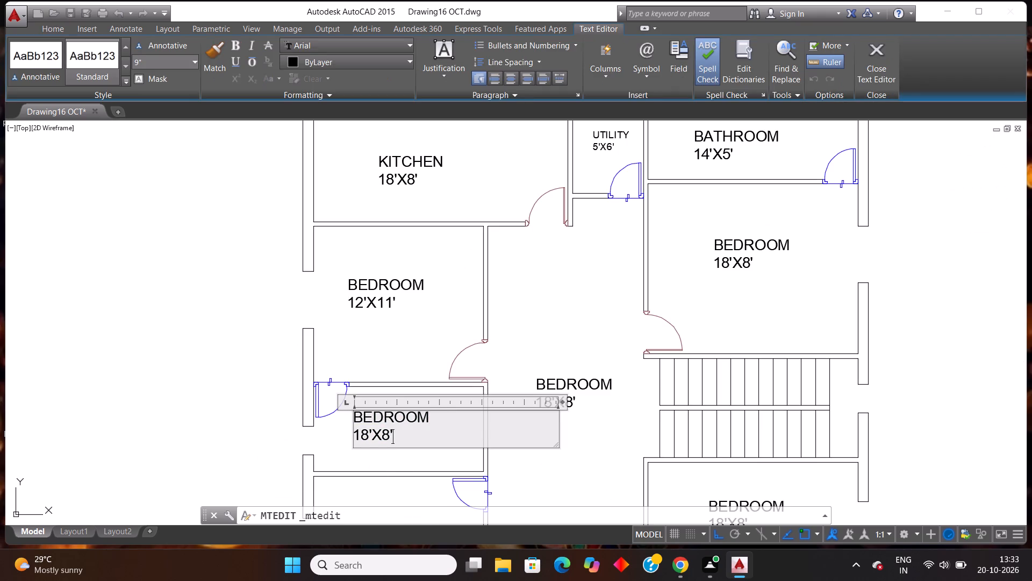
key("BackSpace")
key("BackSpace")
key("BackSpace")
key("BackSpace")
key("BackSpace")
key("BackSpace")
key("BackSpace")
key("BackSpace")
key("BackSpace")
key("BackSpace")
key("BackSpace")
key("BackSpace")
key("BackSpace")
key("BackSpace")
key("BackSpace")
key("BackSpace")
key("BackSpace")
key("BackSpace")
key("BackSpace")
key("BackSpace")
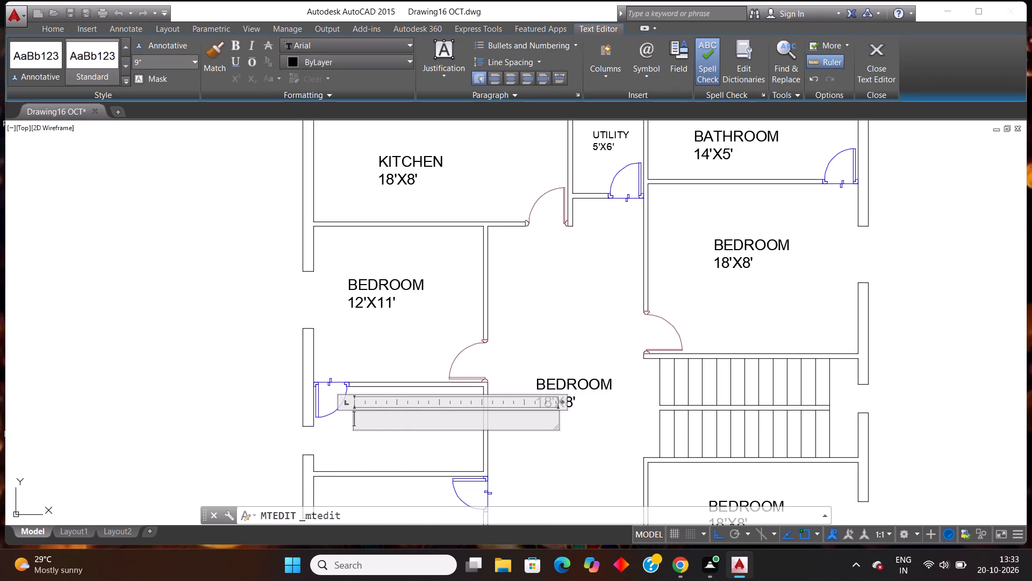
type("BATHROOM")
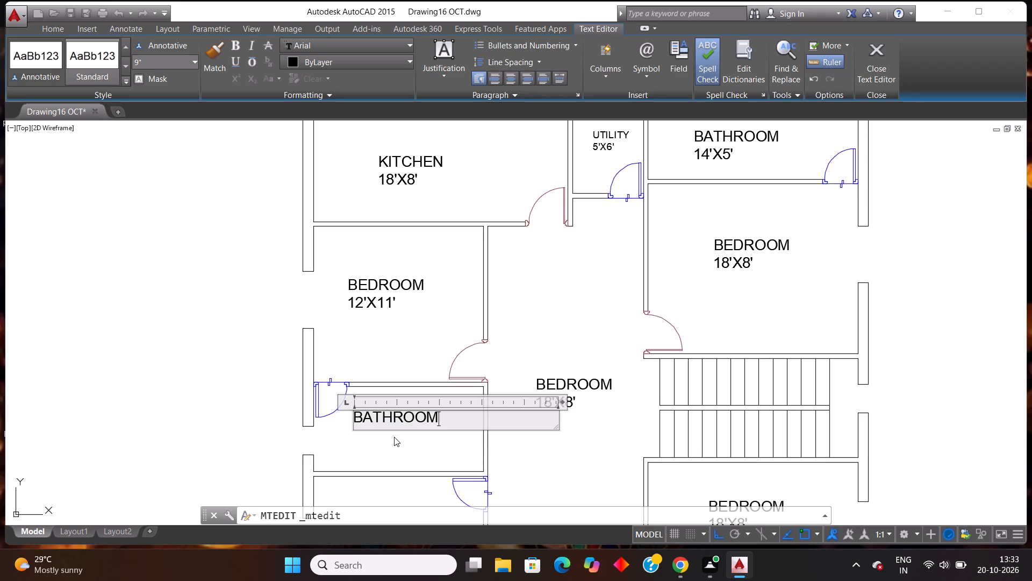
key("Return")
type("12'X6'")
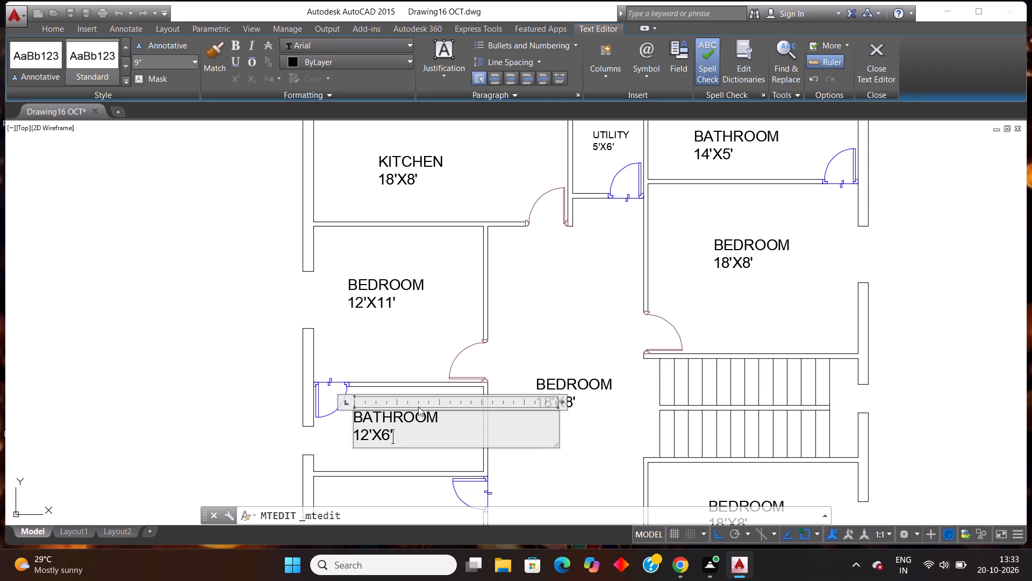
left_click(525, 311)
Change the BEDROOM label in the room below the 12'X6' bathroom to COMMON WC, with 12'X8' on the second line.
scroll(476, 352, "down", 2)
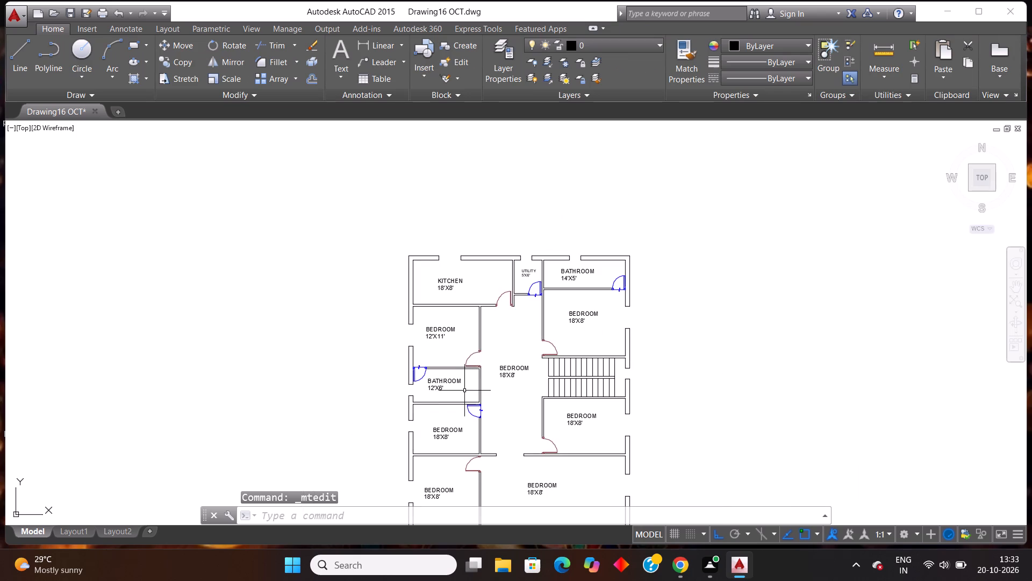
scroll(470, 384, "down", 1)
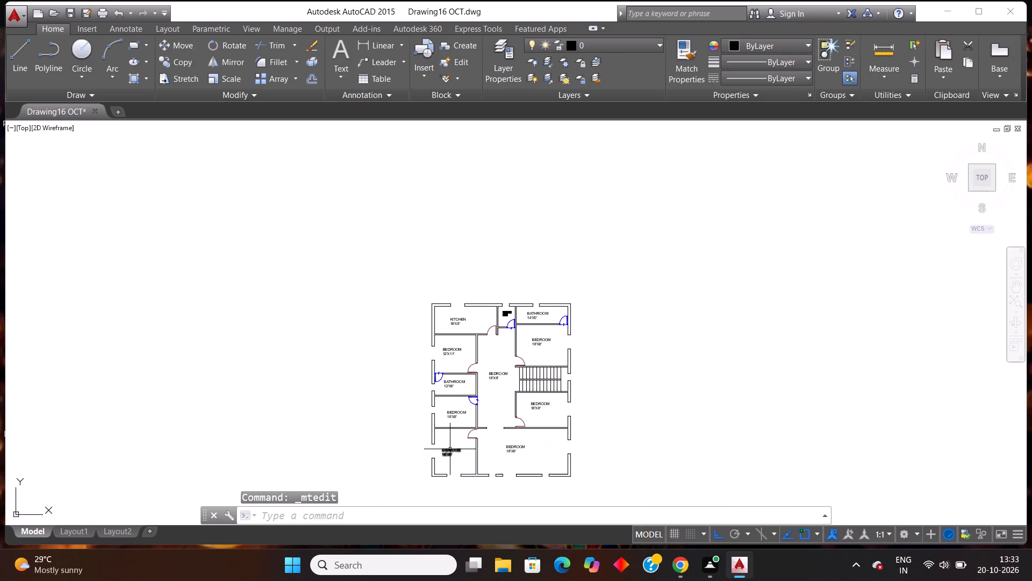
scroll(461, 436, "up", 2)
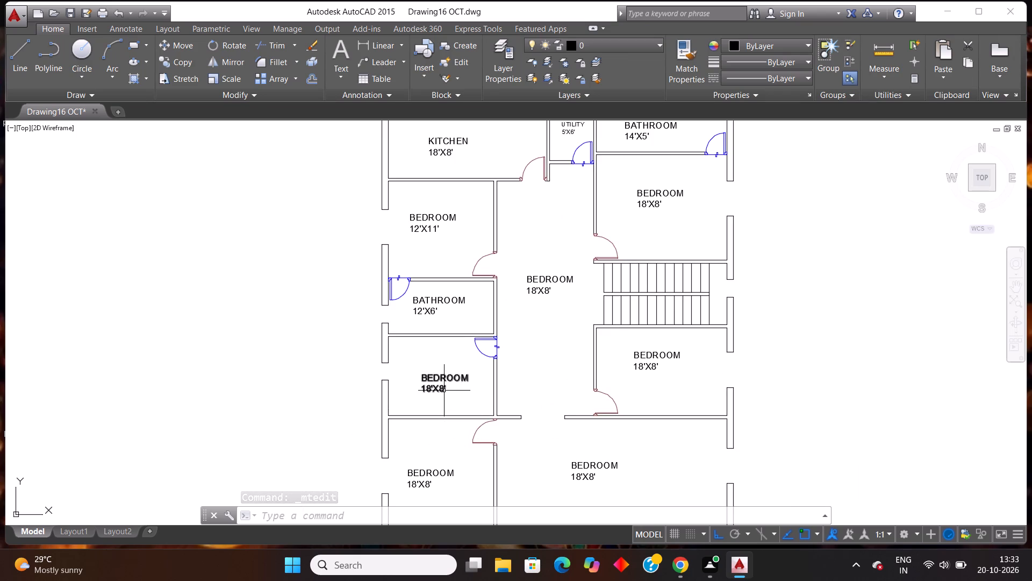
double_click(444, 391)
left_click(452, 386)
key("BackSpace")
key("BackSpace")
key("BackSpace")
key("BackSpace")
key("BackSpace")
key("BackSpace")
key("BackSpace")
key("BackSpace")
key("BackSpace")
key("BackSpace")
key("BackSpace")
key("BackSpace")
key("BackSpace")
key("BackSpace")
key("BackSpace")
key("BackSpace")
key("BackSpace")
key("BackSpace")
key("BackSpace")
key("BackSpace")
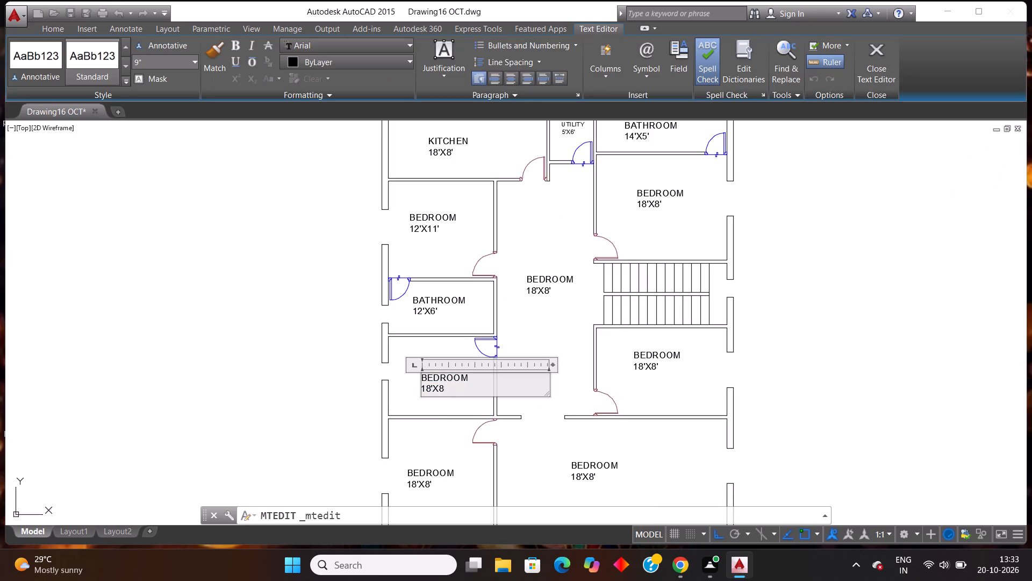
type("COMMON")
key("space")
key("w")
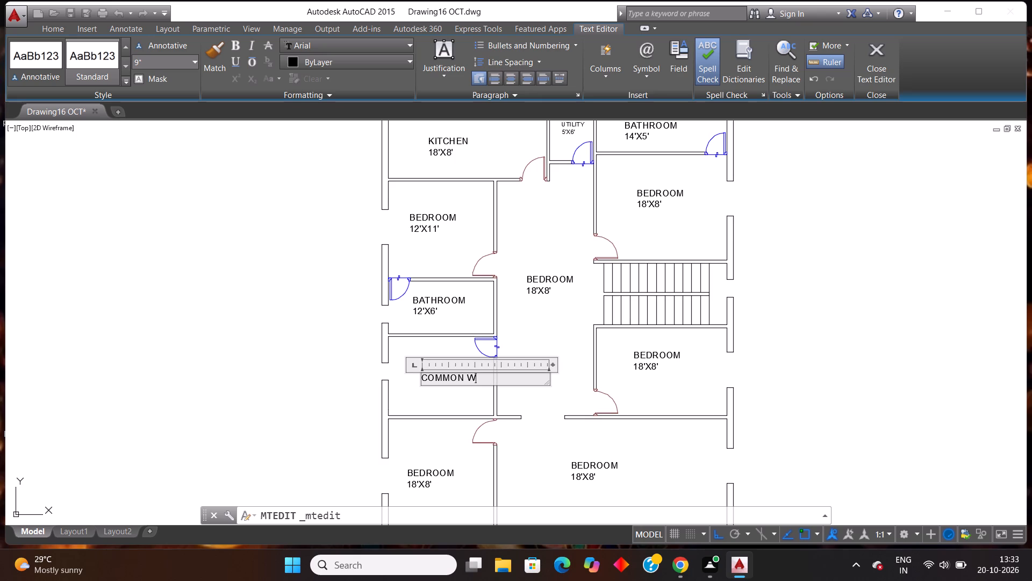
key("c")
key("Return")
type("2'")
key("BackSpace")
key("BackSpace")
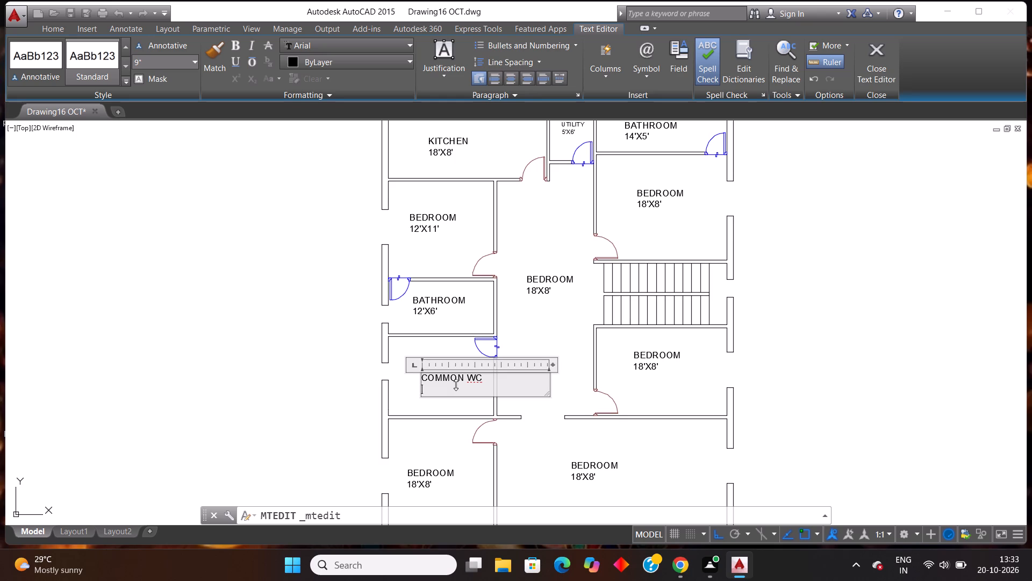
type("12")
key("apostrophe")
type("X8'")
left_click(549, 320)
Change the bottom-left corner room's label to GUEST ROOM, with 12'X13' on the second line.
scroll(468, 357, "down", 2)
scroll(454, 422, "up", 2)
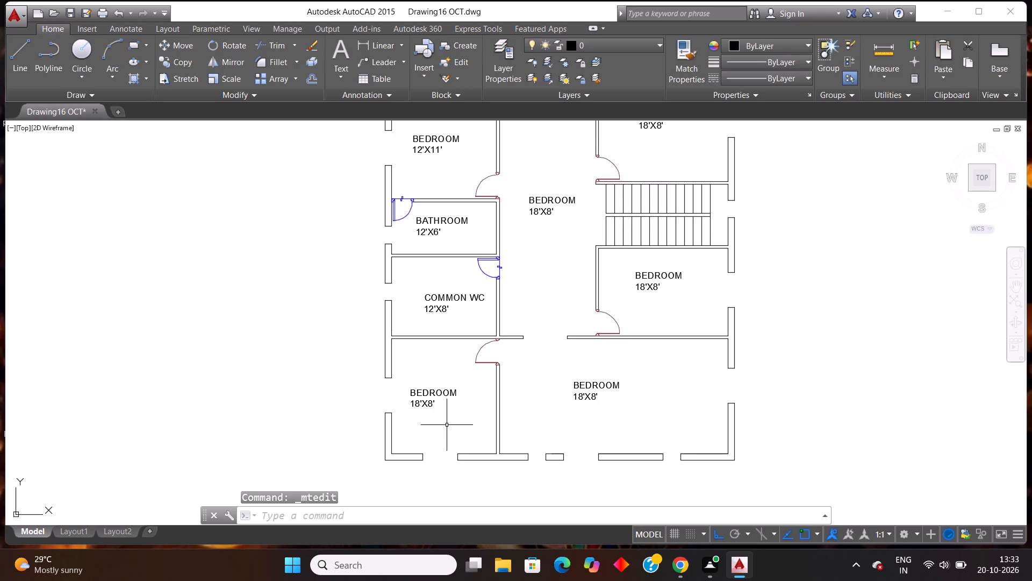
scroll(441, 428, "up", 2)
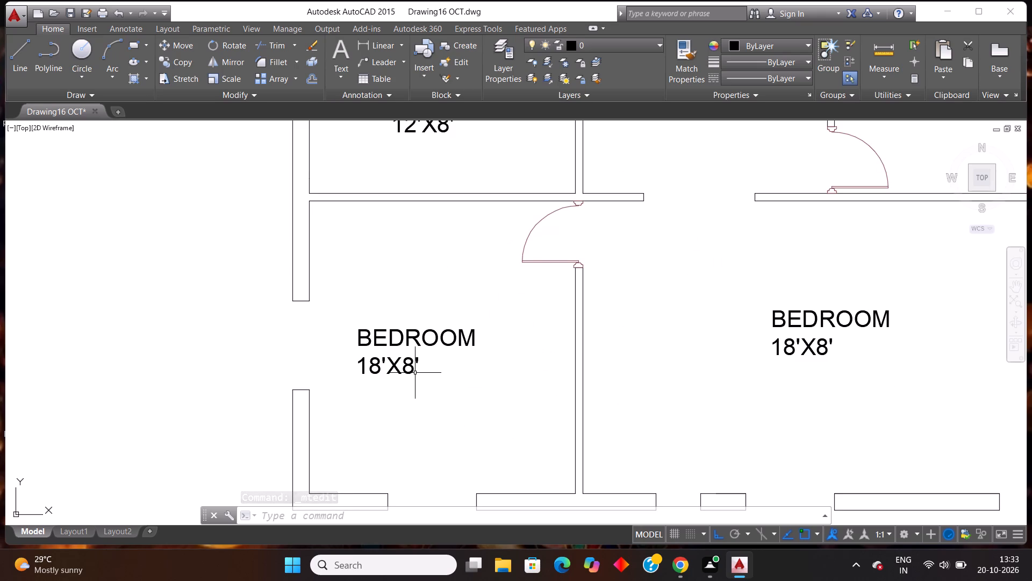
double_click(414, 372)
left_click(434, 365)
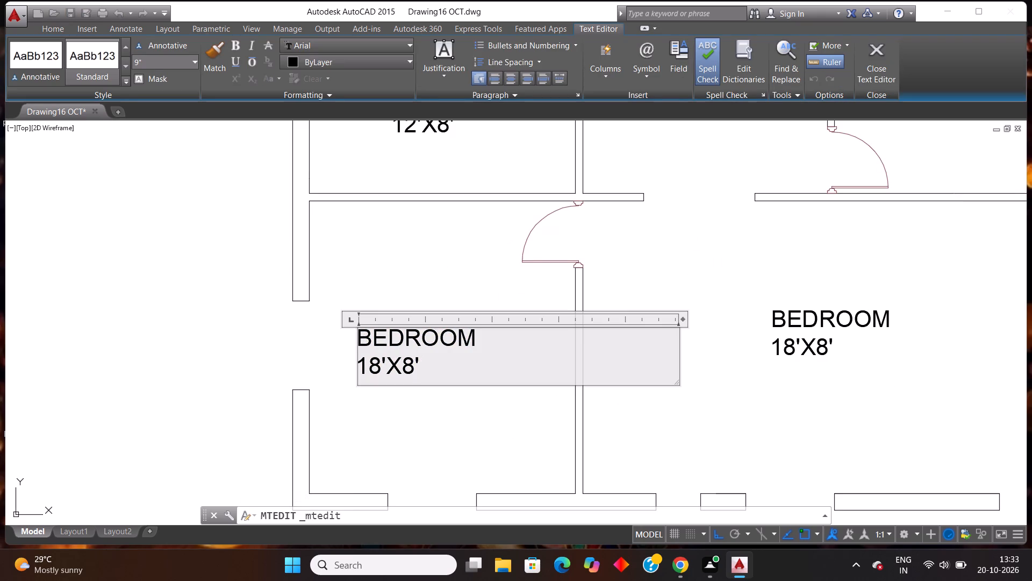
key("BackSpace")
key("BackSpace")
key("BackSpace")
key("BackSpace")
key("BackSpace")
key("BackSpace")
key("BackSpace")
key("BackSpace")
key("BackSpace")
key("BackSpace")
key("BackSpace")
key("BackSpace")
key("BackSpace")
key("BackSpace")
key("BackSpace")
key("BackSpace")
key("BackSpace")
key("BackSpace")
key("BackSpace")
key("BackSpace")
type("GUEST ROOM")
key("space")
key("Return")
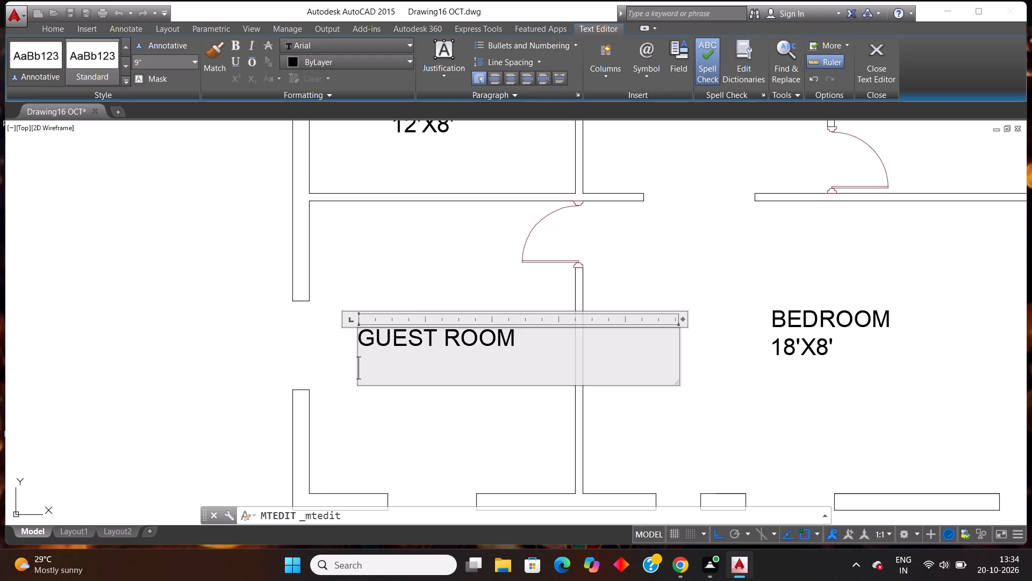
type("12'")
type("X13'")
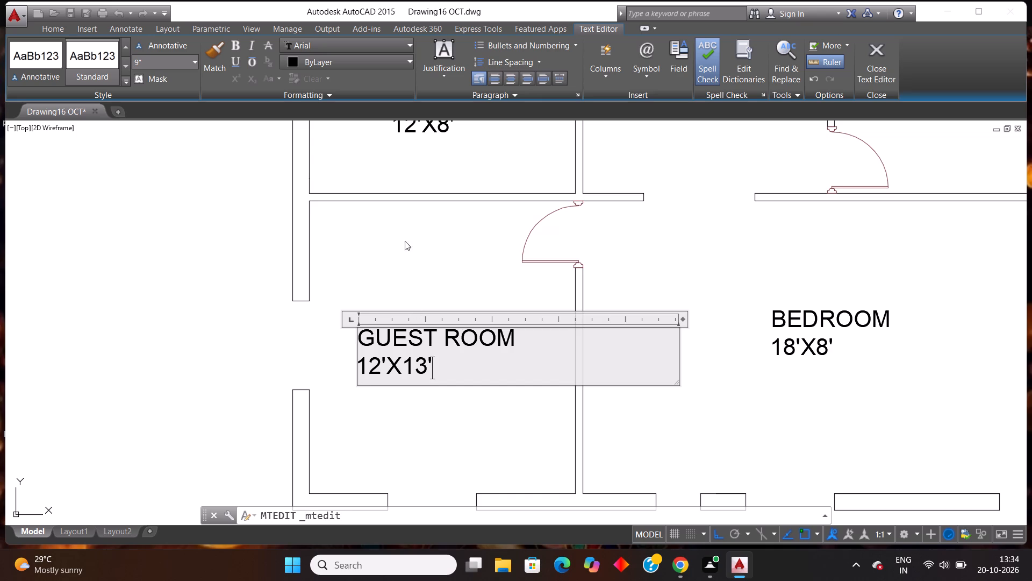
left_click(411, 232)
Change the BEDROOM label in the large room beside the guest room to DRAWING / LIVING, with 52'X13' on the second line.
scroll(453, 262, "down", 2)
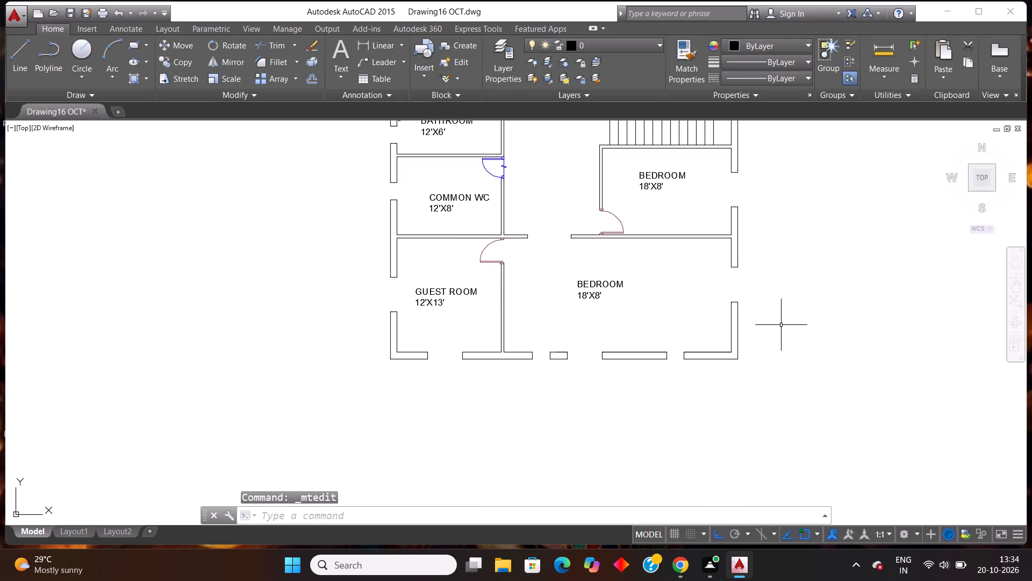
scroll(745, 316, "up", 1)
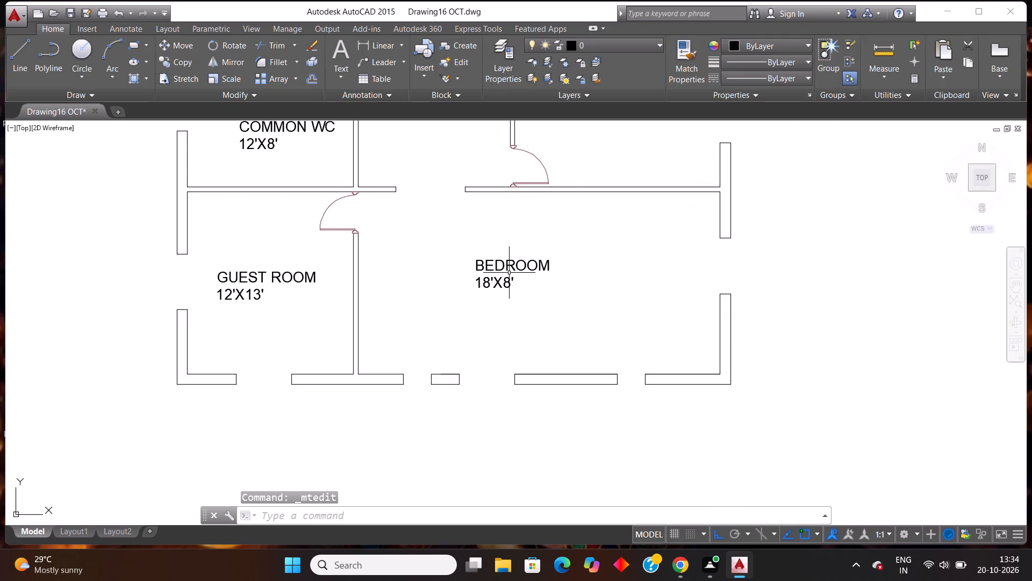
double_click(509, 286)
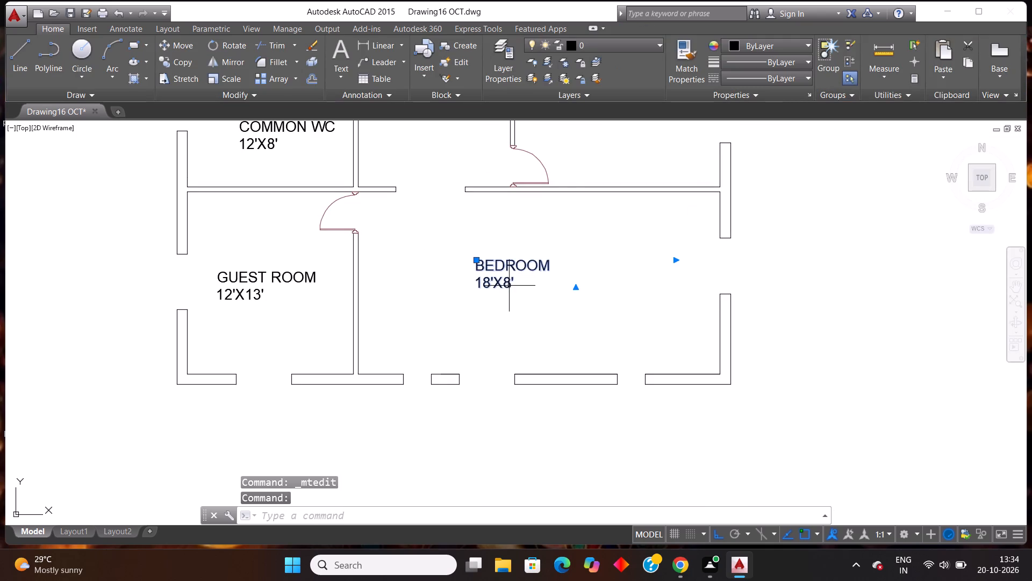
left_click(536, 278)
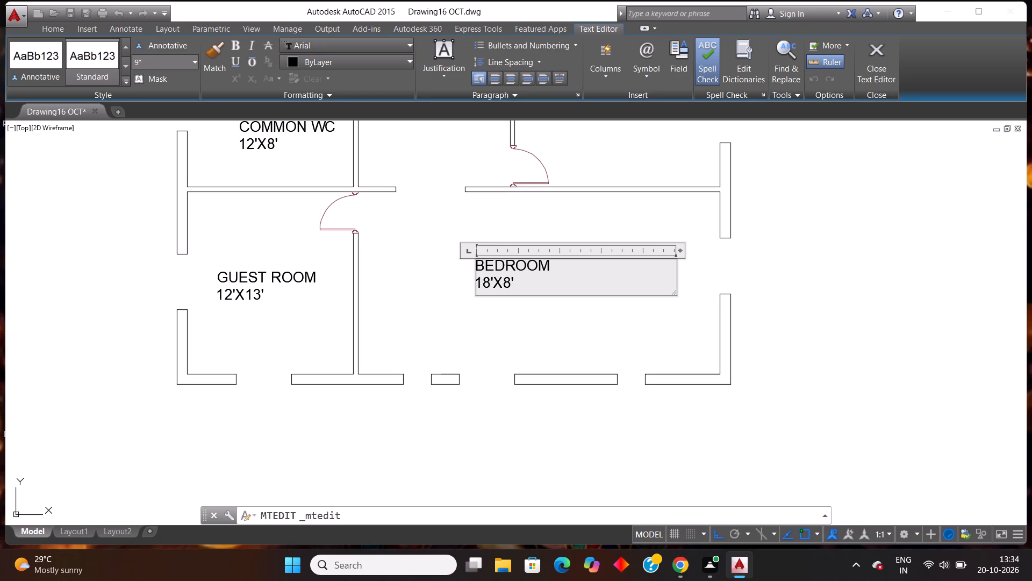
key("BackSpace")
key("BackSpace")
key("BackSpace")
key("BackSpace")
key("BackSpace")
key("BackSpace")
key("BackSpace")
key("BackSpace")
key("BackSpace")
key("BackSpace")
key("BackSpace")
key("BackSpace")
key("BackSpace")
key("BackSpace")
key("BackSpace")
key("BackSpace")
key("BackSpace")
key("BackSpace")
key("BackSpace")
key("BackSpace")
type("DRAWING")
key("space")
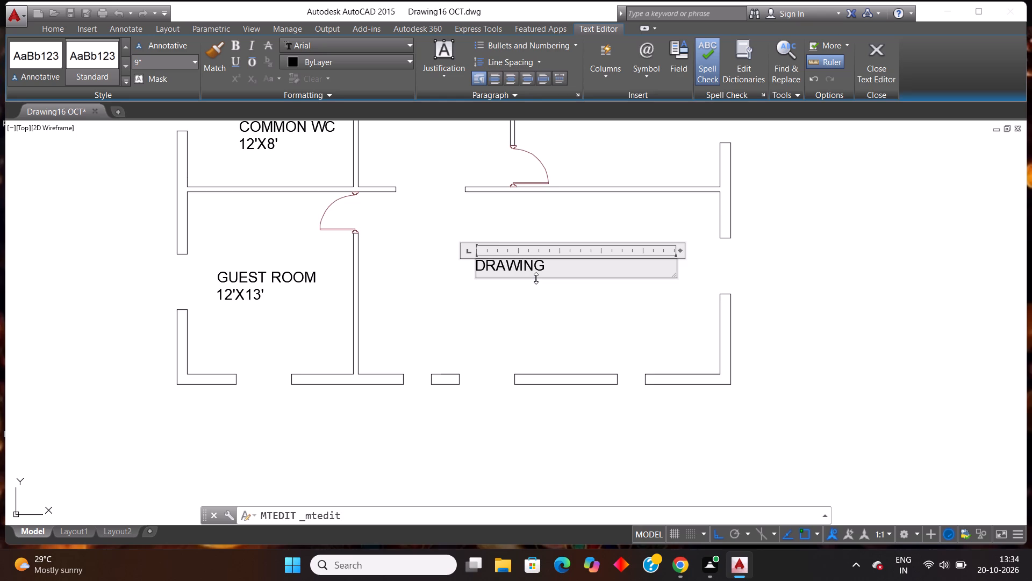
key("slash")
key("space")
type("LIVING")
key("space")
key("Return")
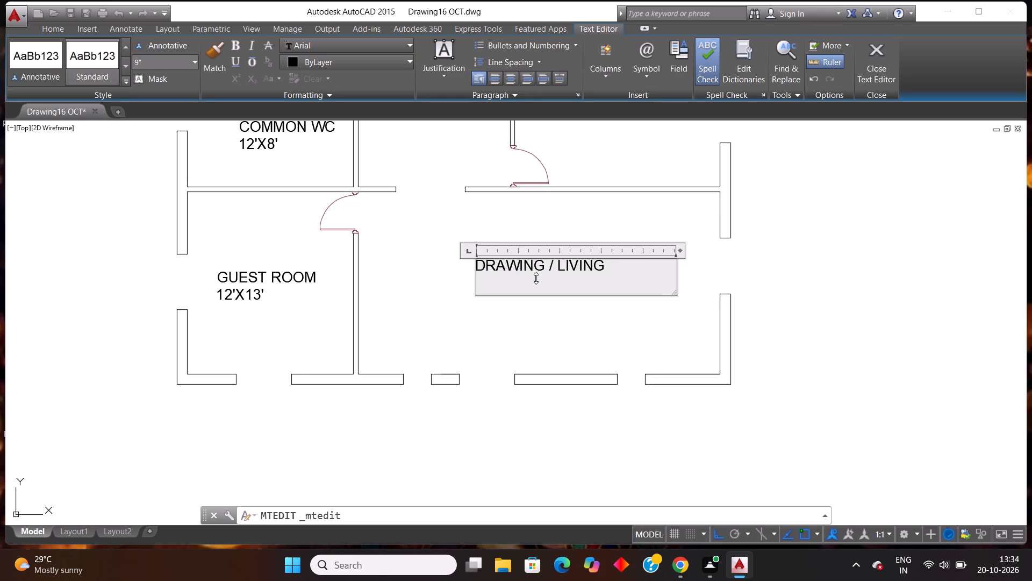
key("5")
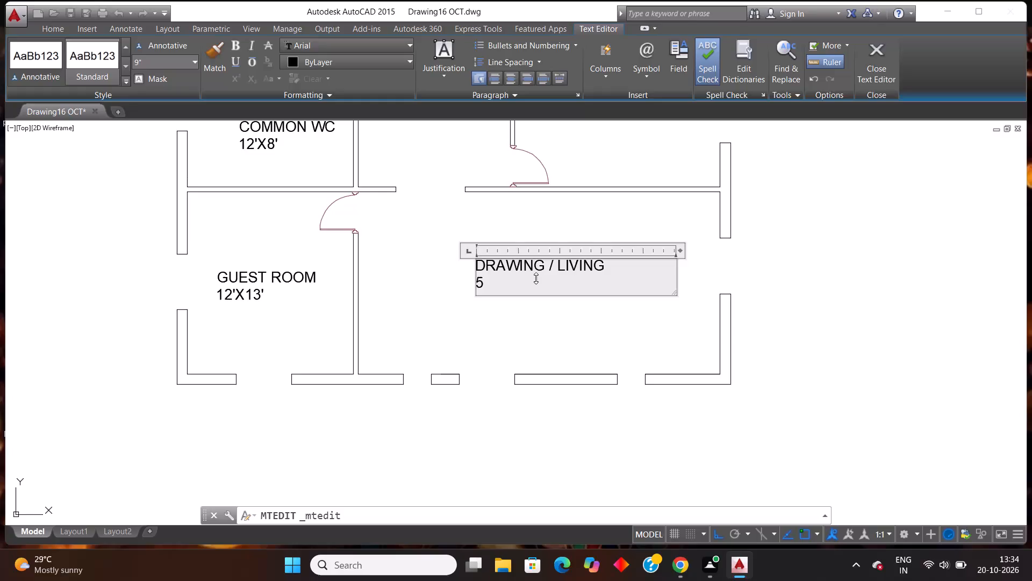
key("BackSpace")
type("52'")
key("x")
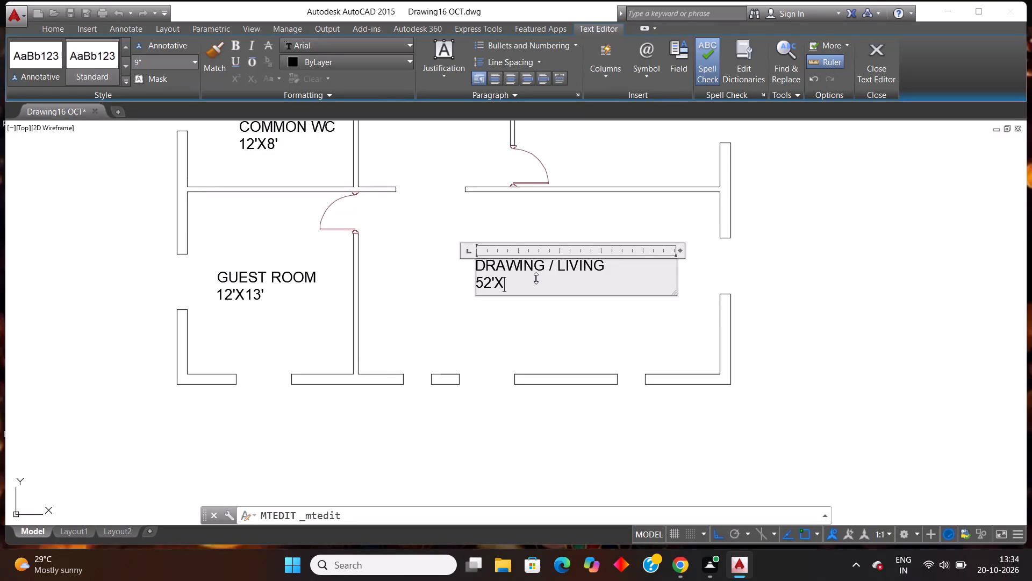
type("13'")
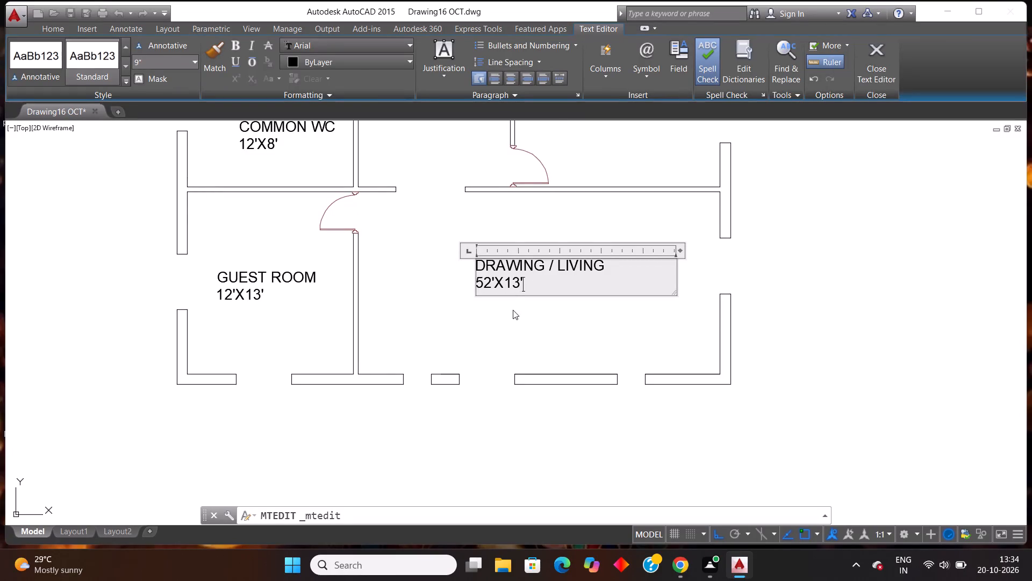
left_click(513, 310)
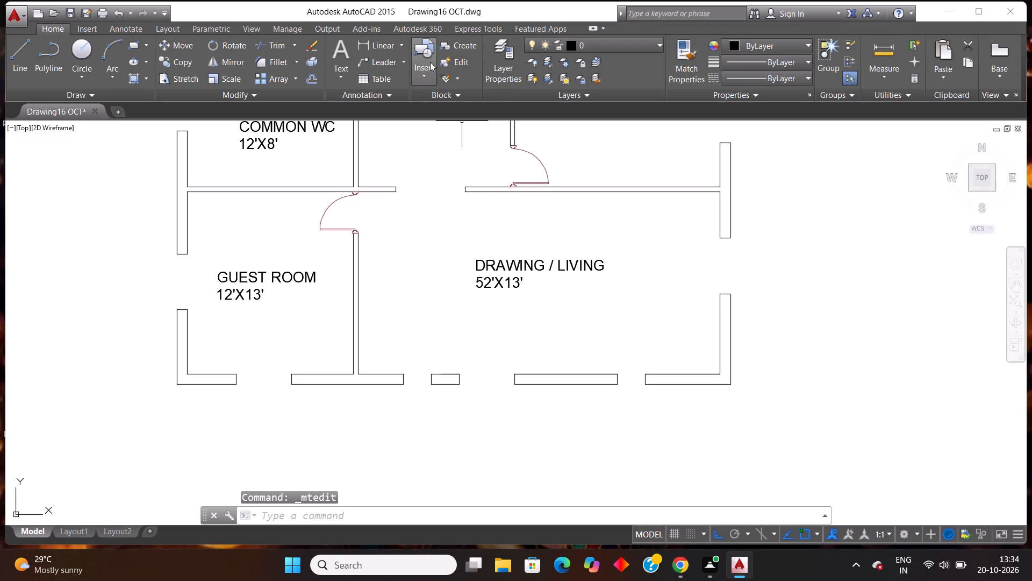
Add a horizontal linear dimension across the drawing/living room's inner width, placed below the bottom wall.
left_click(379, 45)
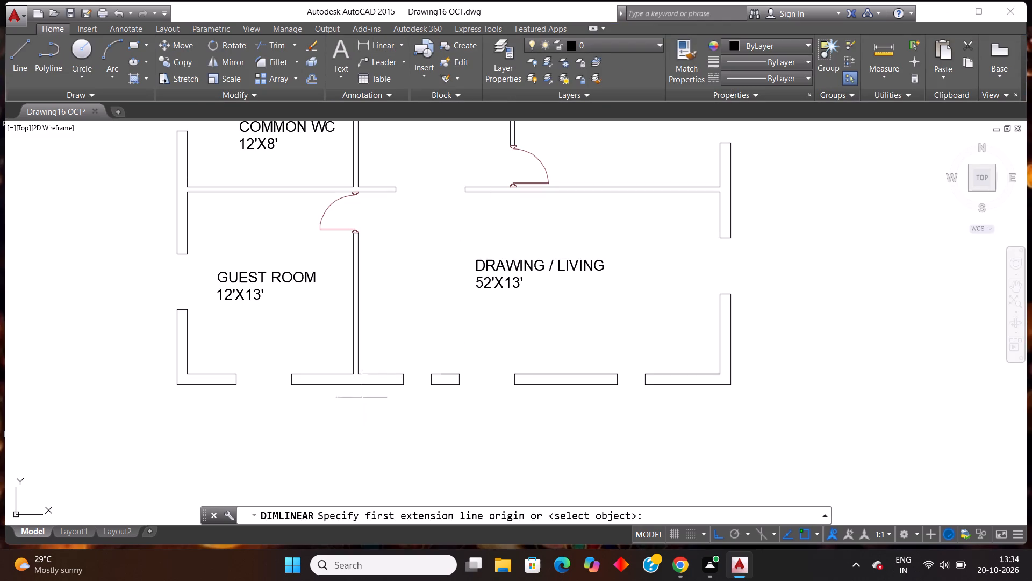
left_click(359, 373)
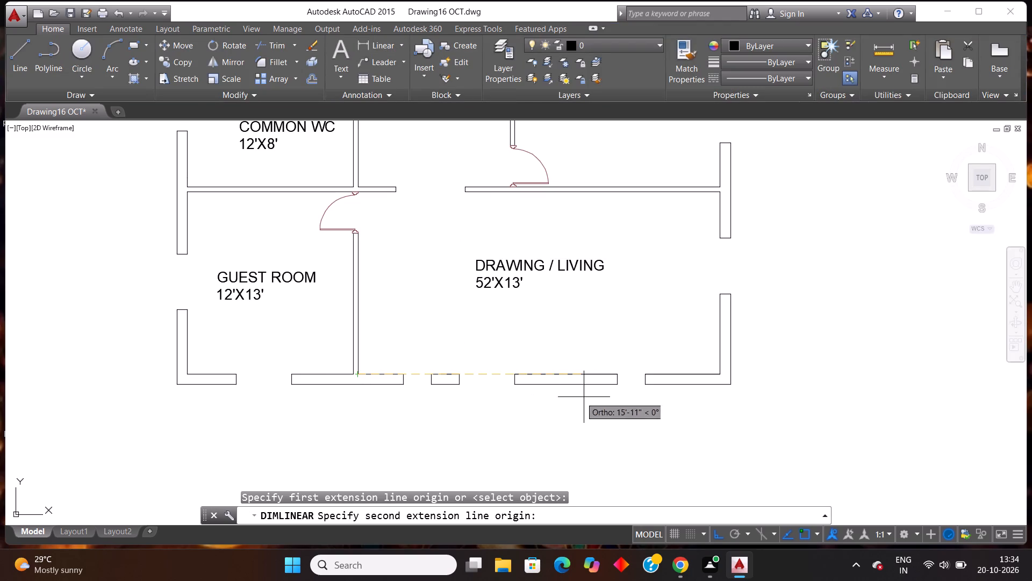
left_click(720, 376)
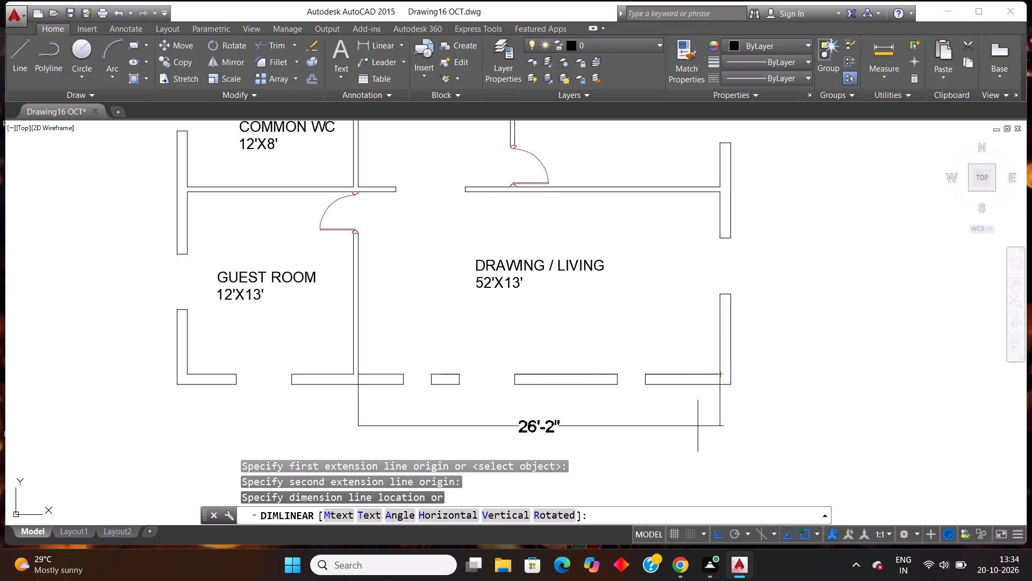
left_click(698, 426)
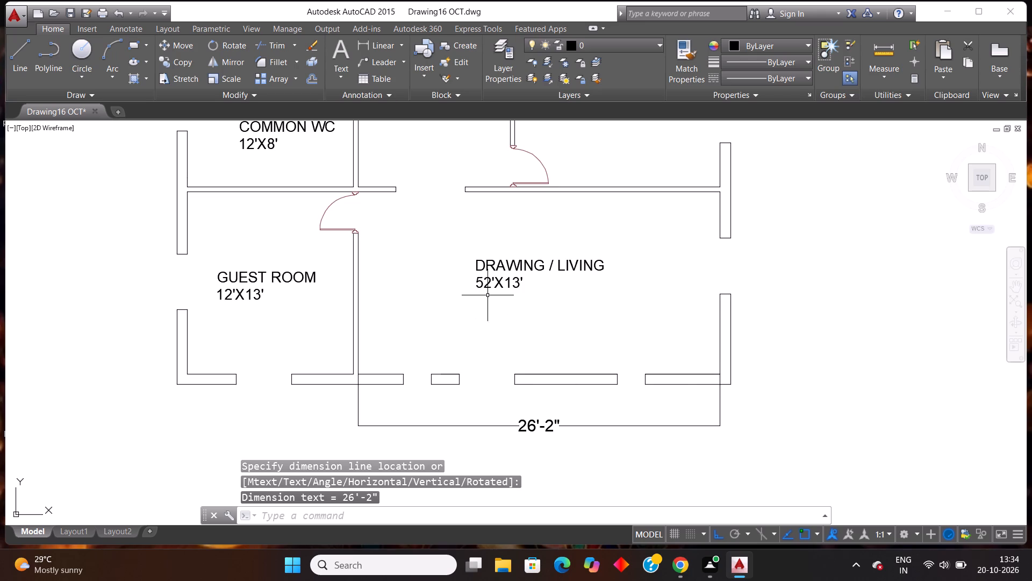
Change the width in the DRAWING / LIVING label's size line to 26'2".
double_click(490, 286)
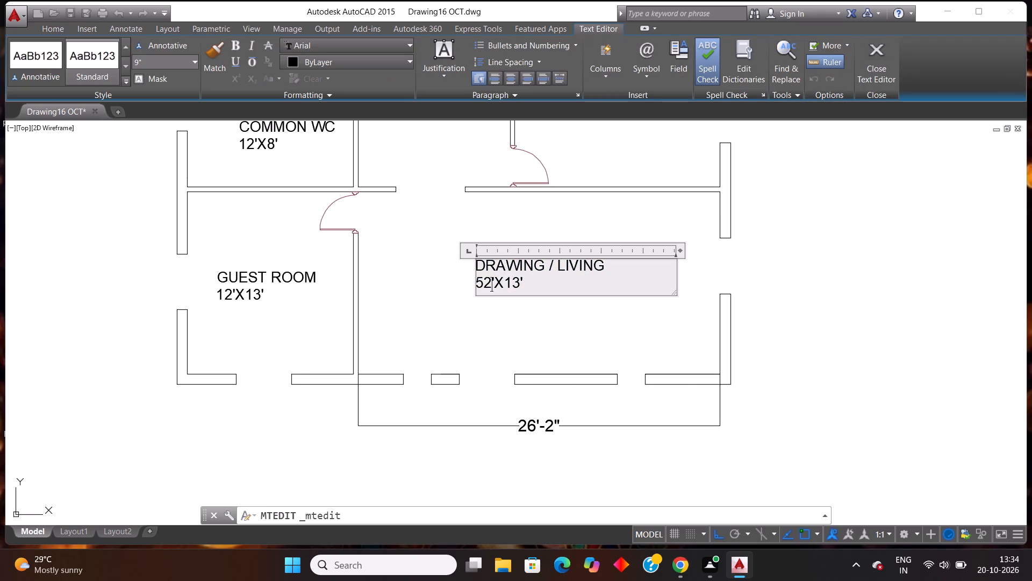
key("BackSpace")
key("BackSpace")
key("BackSpace")
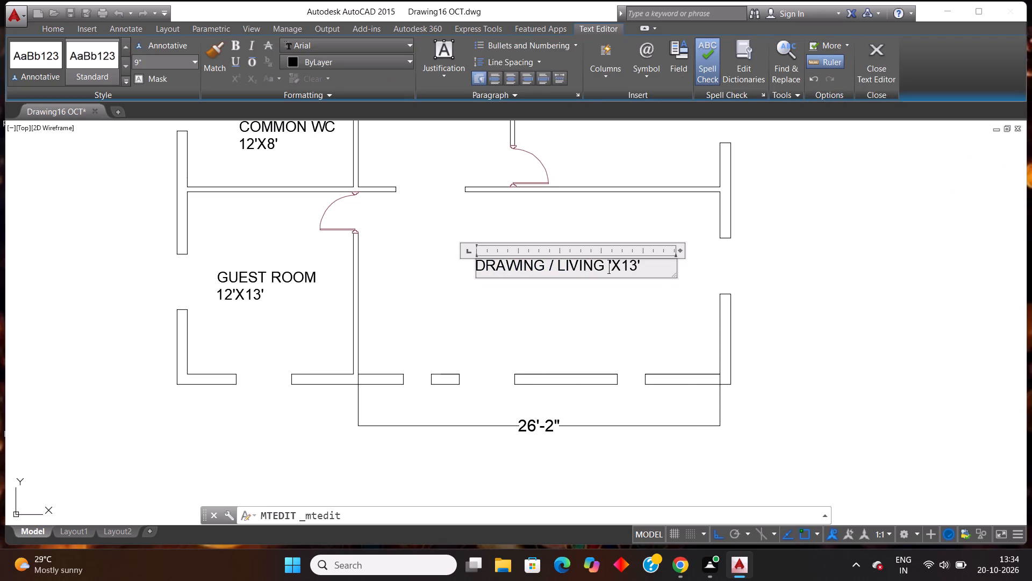
key("Return")
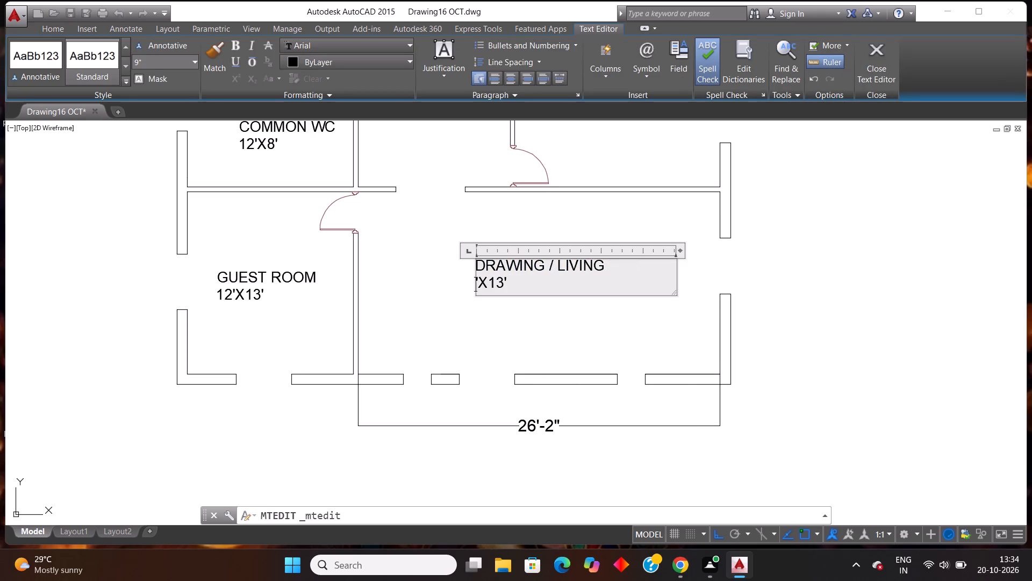
type("26")
type("'2\"")
left_click(543, 339)
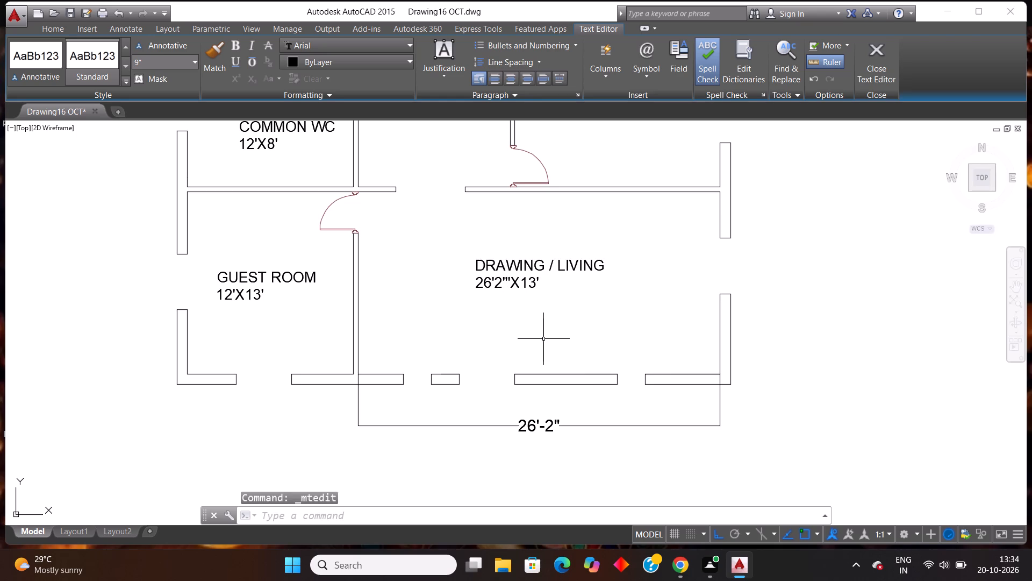
Change the size line of the BEDROOM label in the room directly below the staircase to 14'X10'.
scroll(541, 337, "down", 2)
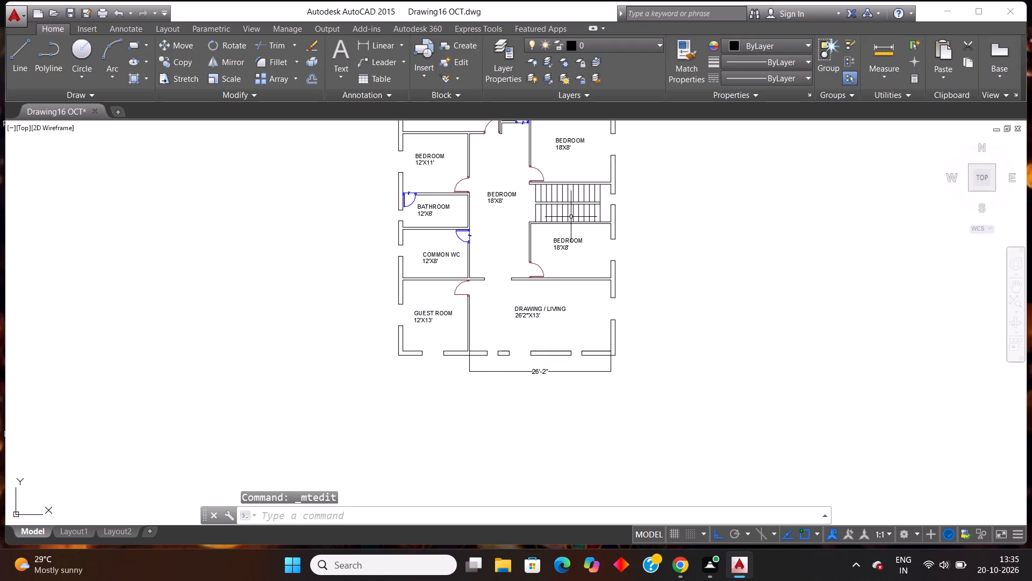
scroll(571, 217, "up", 1)
double_click(561, 261)
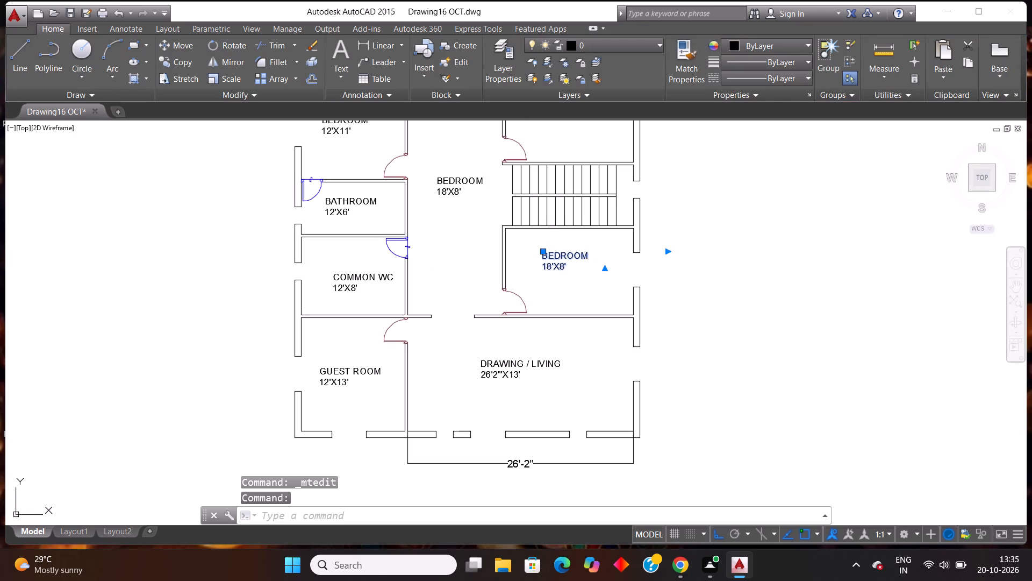
left_click(574, 266)
key("BackSpace")
key("BackSpace")
key("BackSpace")
key("BackSpace")
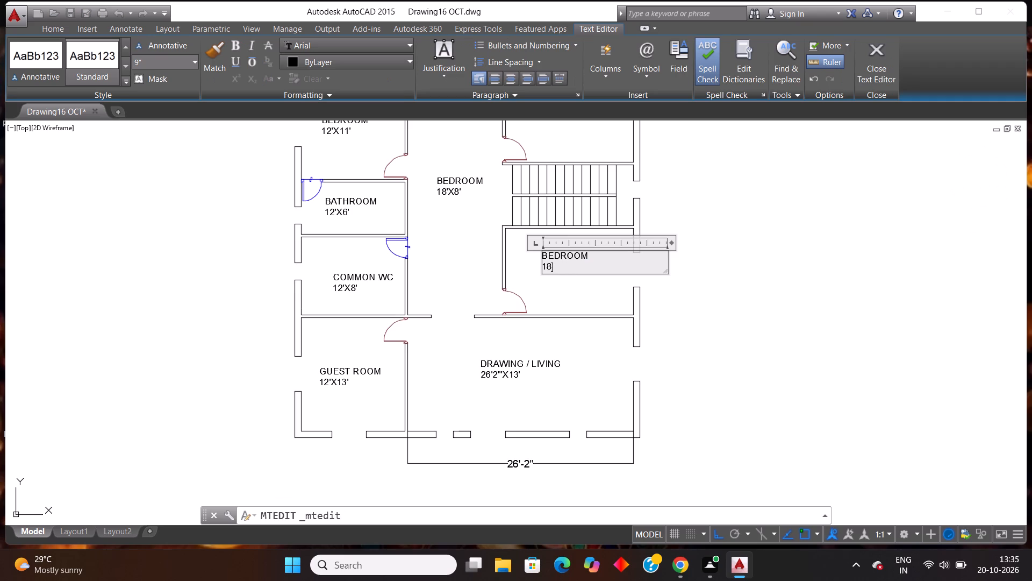
key("BackSpace")
type("4'")
type("X10'")
left_click(785, 271)
Replace the BEDROOM label and its size line in the central corridor with the single line PASSAGE.
scroll(393, 332, "down", 2)
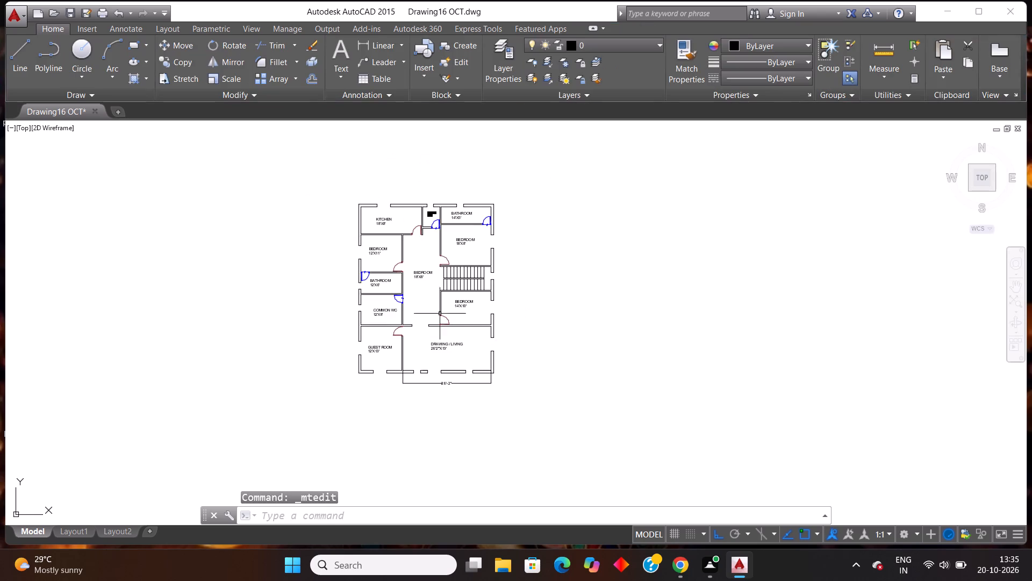
scroll(433, 266, "up", 3)
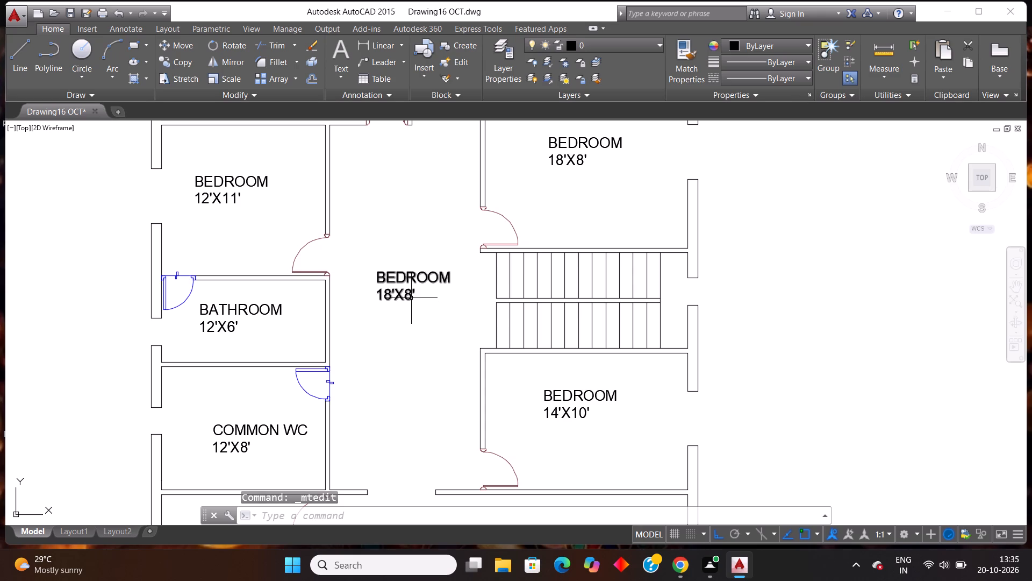
double_click(411, 297)
left_click(419, 295)
key("BackSpace")
key("BackSpace")
key("BackSpace")
key("BackSpace")
key("BackSpace")
key("BackSpace")
key("BackSpace")
key("BackSpace")
key("BackSpace")
key("BackSpace")
key("BackSpace")
key("BackSpace")
key("BackSpace")
key("BackSpace")
key("BackSpace")
key("BackSpace")
key("BackSpace")
key("BackSpace")
key("BackSpace")
key("BackSpace")
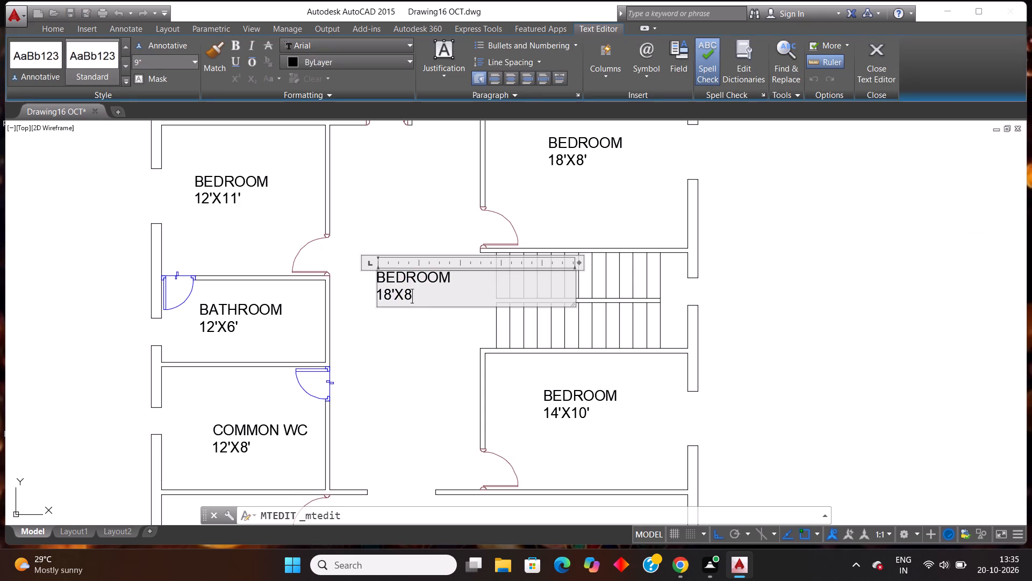
type("PASSAGE")
key("space")
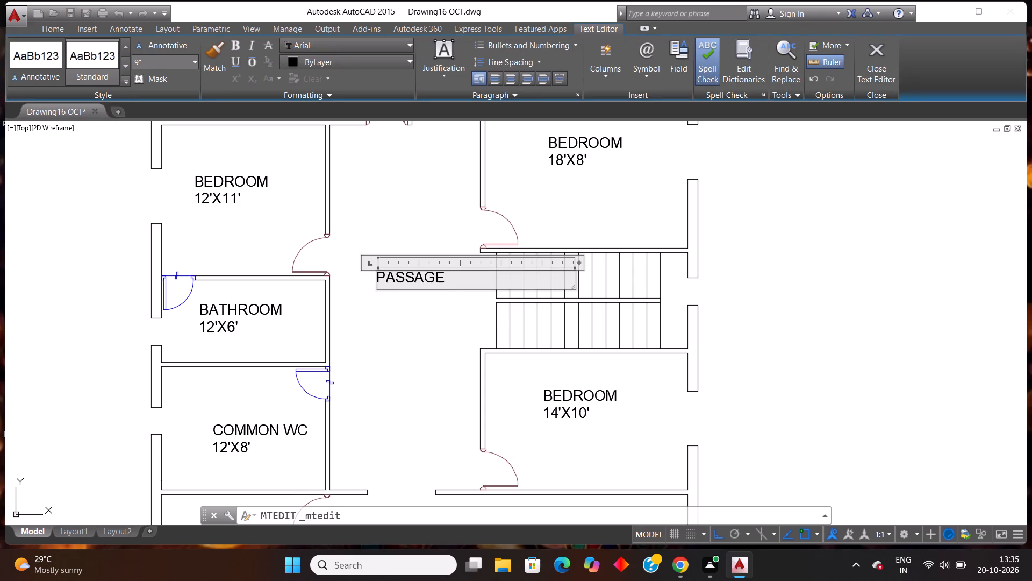
scroll(444, 303, "down", 2)
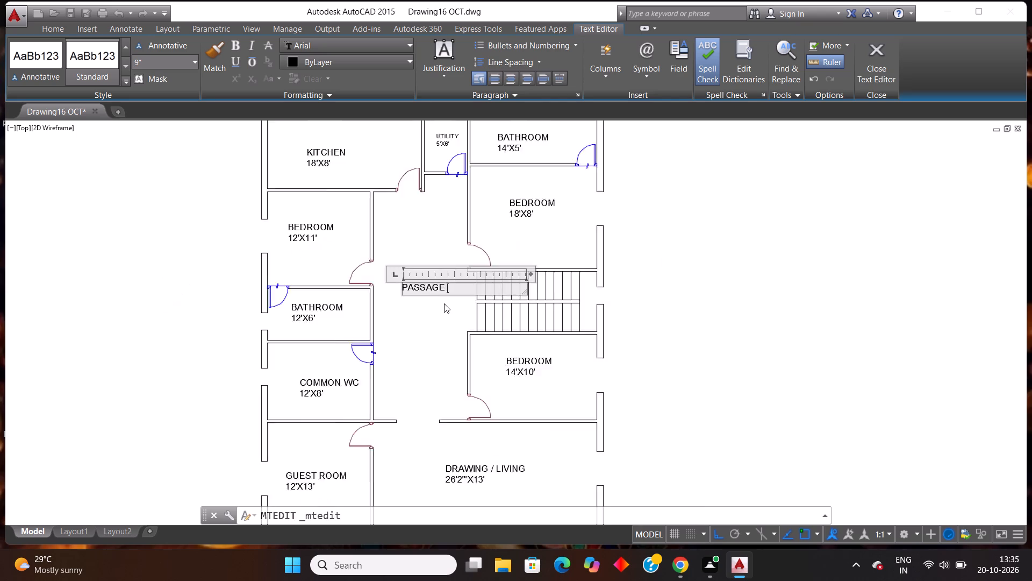
scroll(424, 209, "up", 2)
double_click(569, 290)
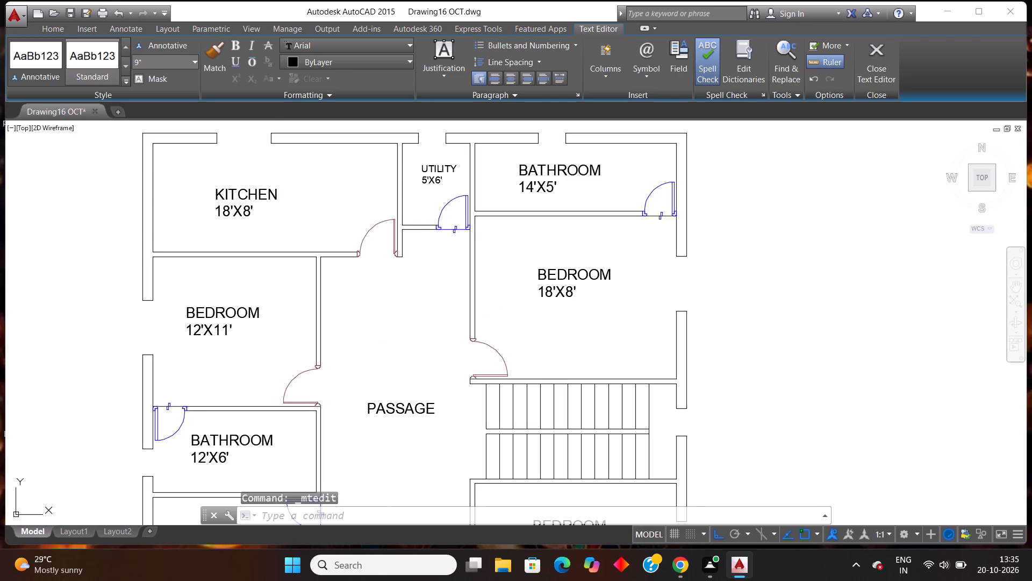
Change the size line of the BEDROOM label in the room directly above the staircase to 14'X12'.
double_click(583, 289)
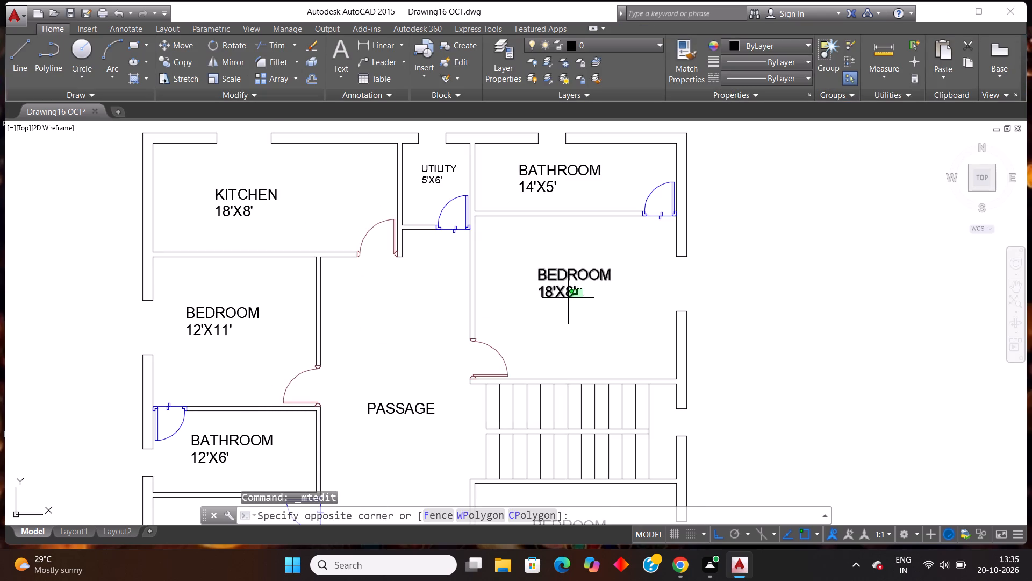
double_click(567, 299)
left_click(585, 293)
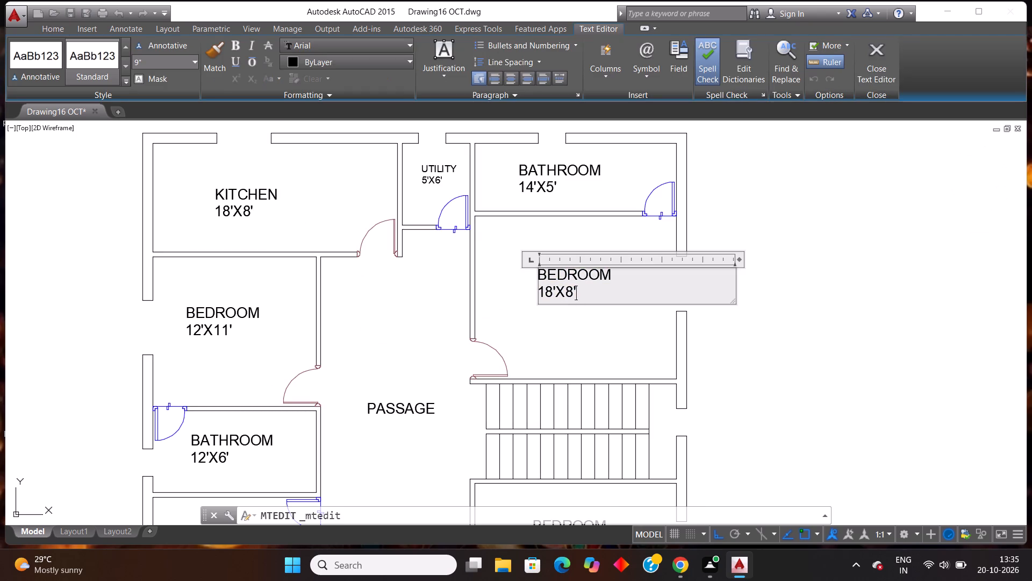
key("BackSpace")
key("BackSpace")
key("BackSpace")
key("BackSpace")
key("BackSpace")
type("4'X")
type("12'")
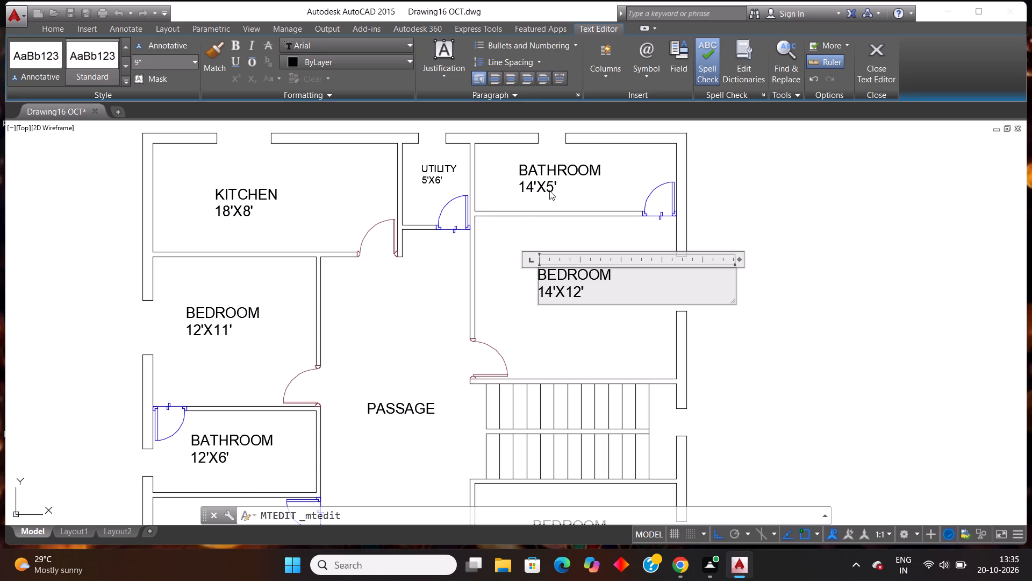
left_click(560, 179)
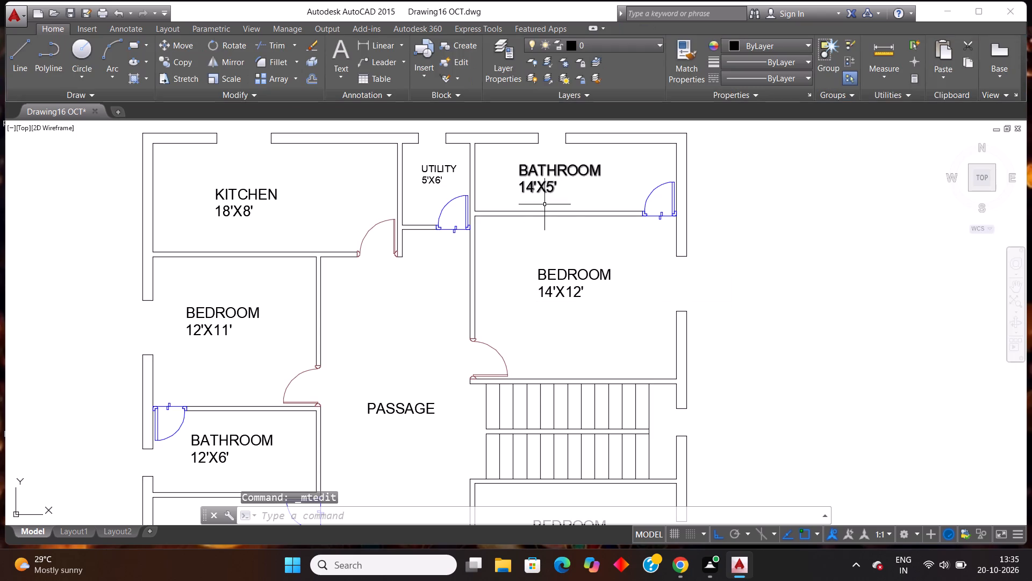
Examine the whole floor plan to check the room names and sizes.
scroll(603, 247, "down", 2)
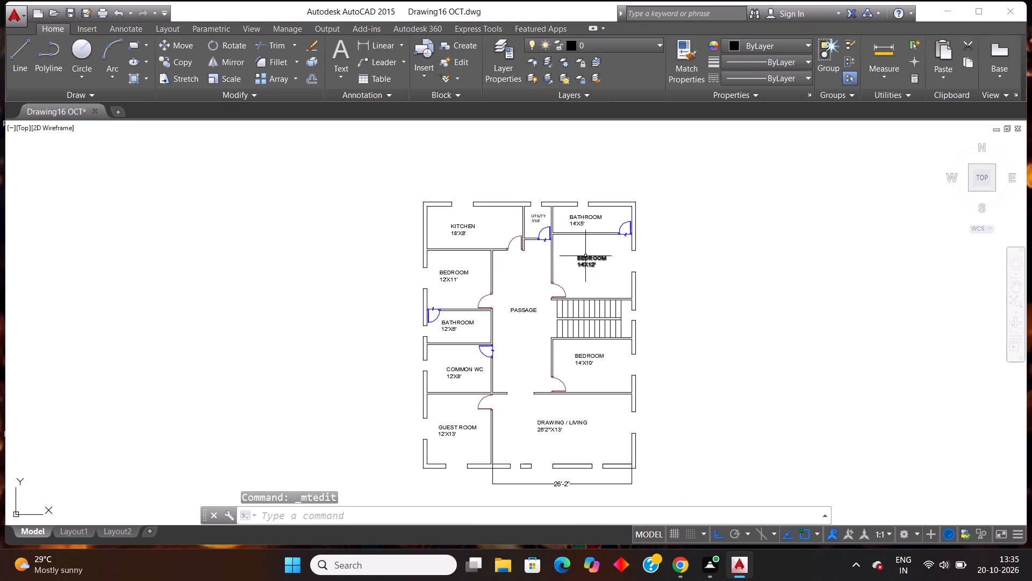
scroll(584, 256, "down", 1)
scroll(591, 399, "up", 1)
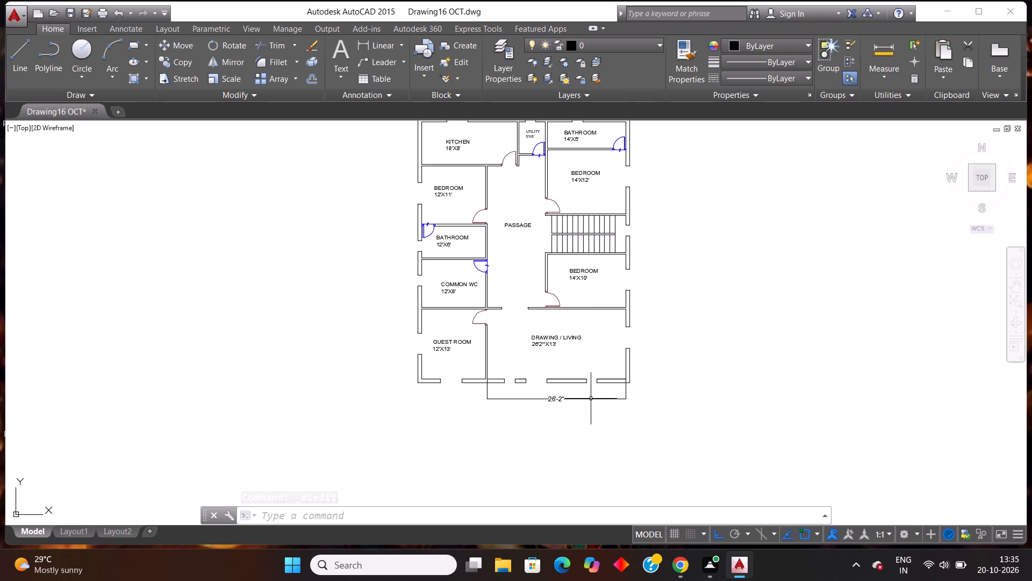
scroll(591, 398, "down", 1)
scroll(608, 313, "up", 1)
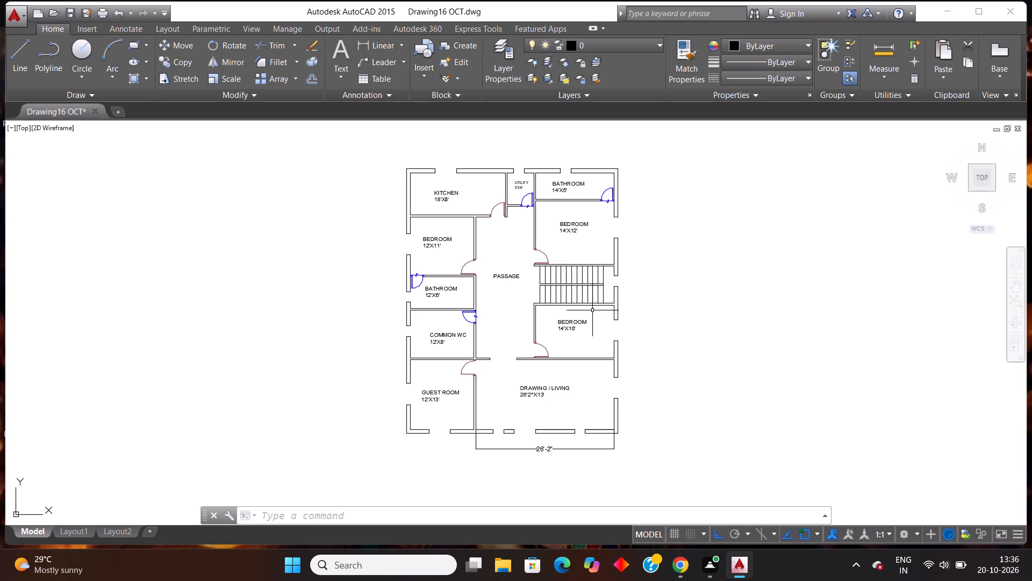
scroll(594, 310, "down", 1)
scroll(587, 308, "up", 1)
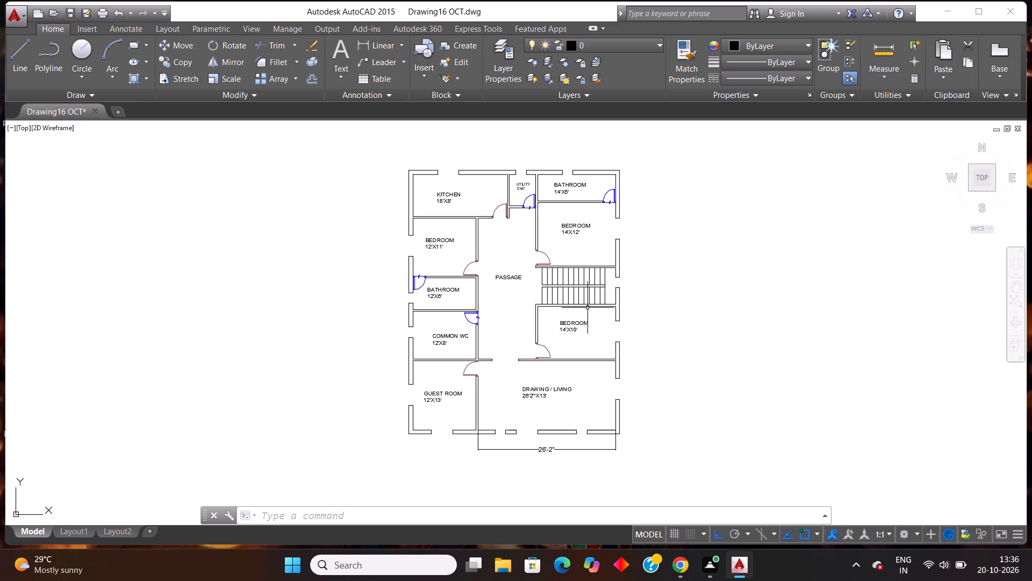
Open a new start-page tab alongside the Drawing16 OCT drawing.
left_click(122, 116)
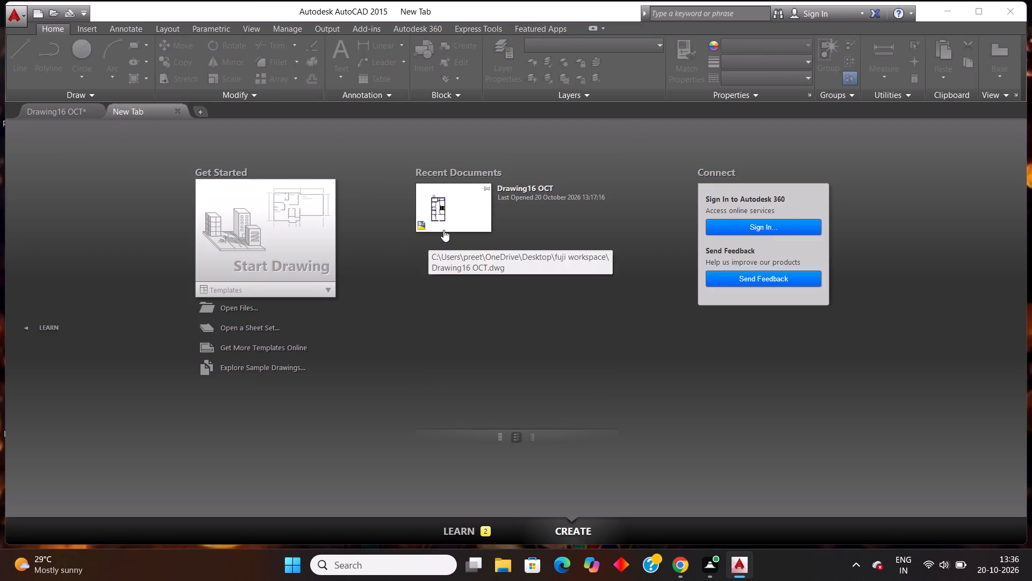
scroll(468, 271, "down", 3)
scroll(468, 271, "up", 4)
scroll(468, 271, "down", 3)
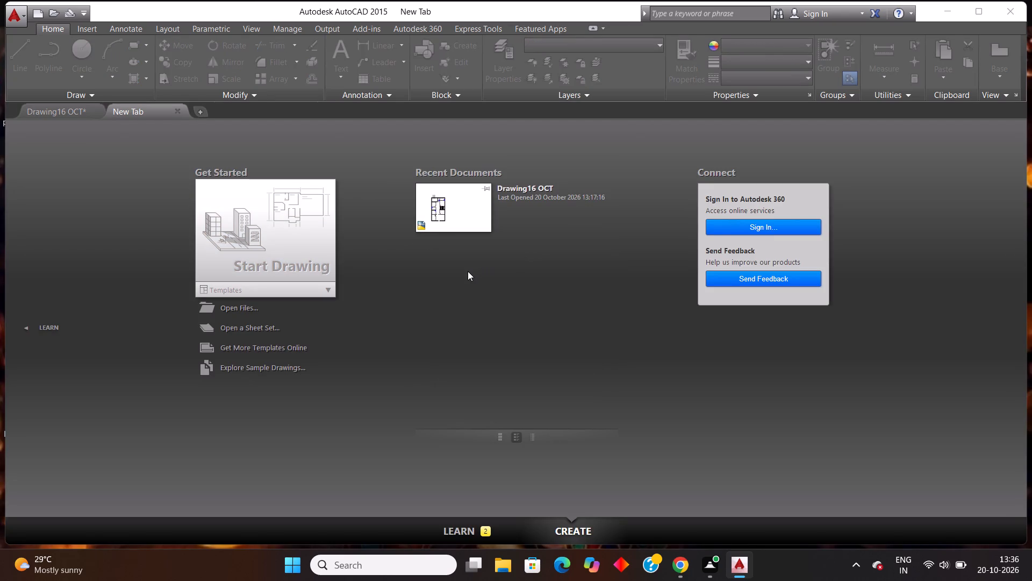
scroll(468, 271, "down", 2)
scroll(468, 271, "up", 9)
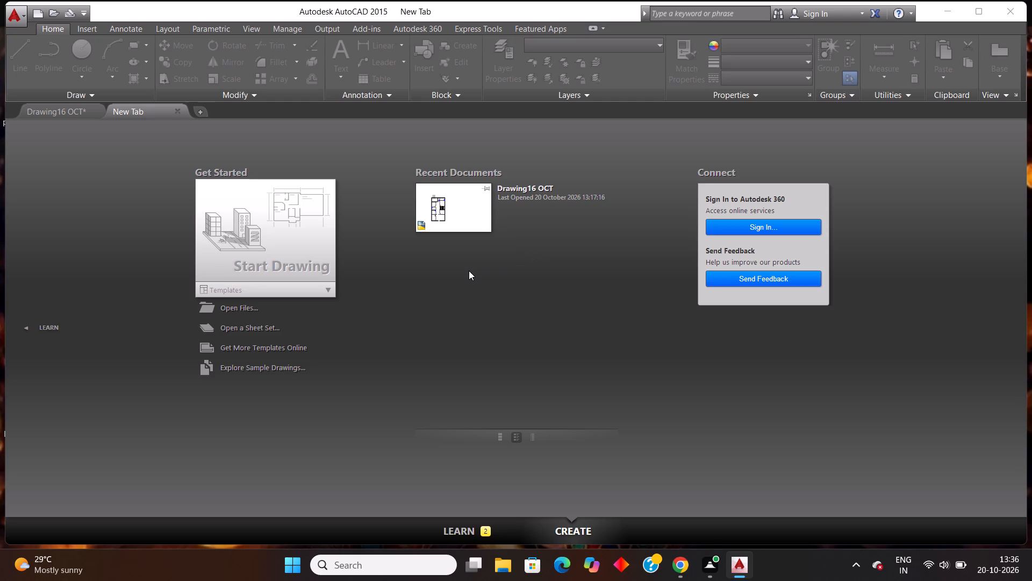
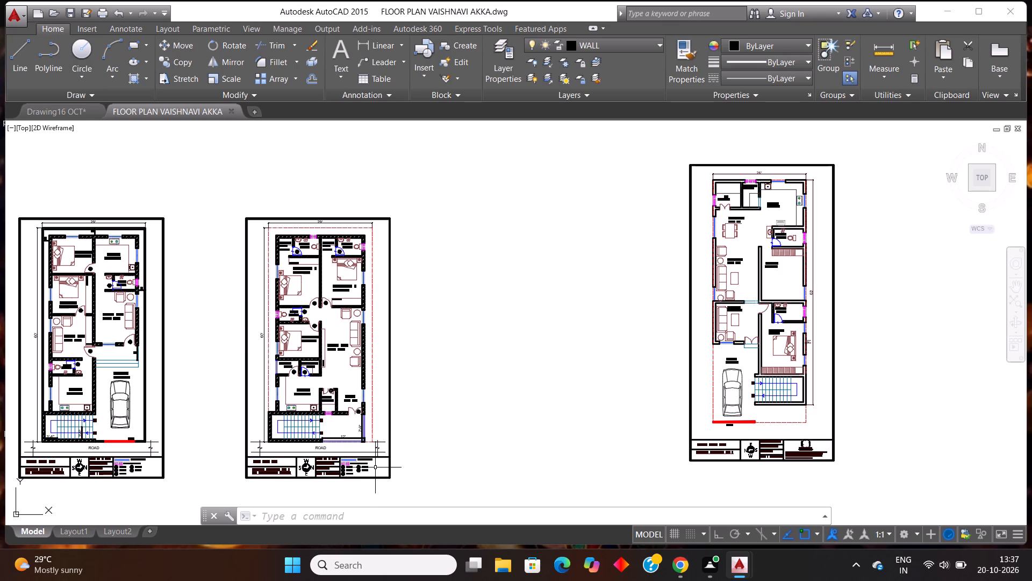
Copy the blue window lines beside the 11'6"X19'0" living area into Drawing16 OCT, in empty space west of the 12'X11' bedroom.
scroll(379, 393, "up", 1)
scroll(334, 257, "up", 1)
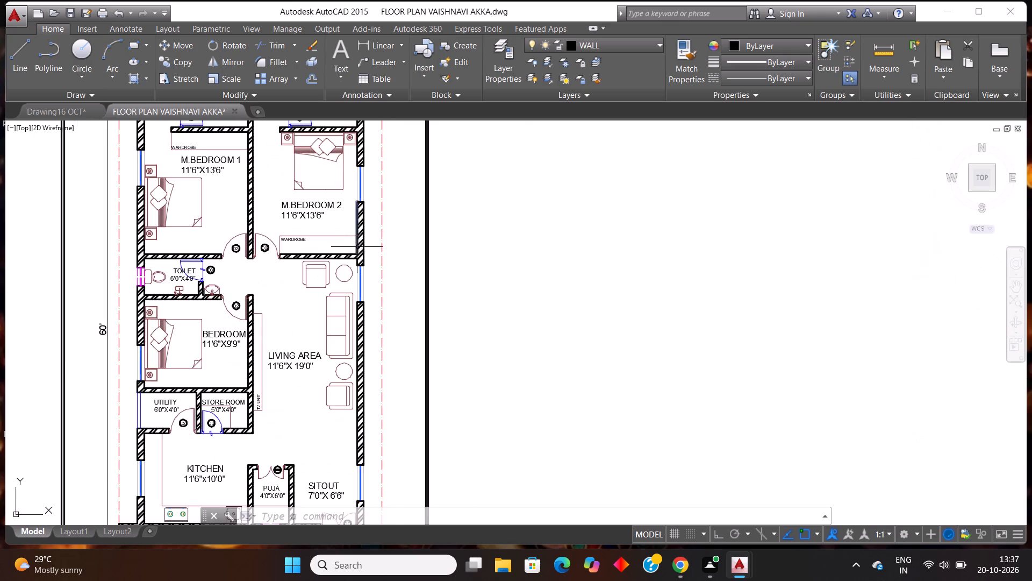
scroll(358, 250, "up", 2)
scroll(336, 324, "up", 3)
left_click(478, 287)
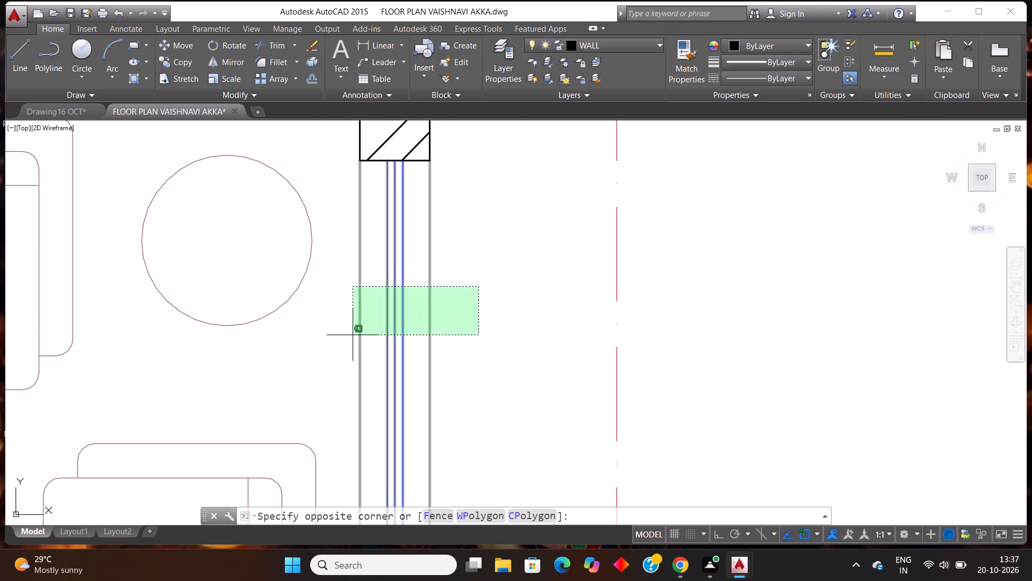
left_click(353, 335)
key("ctrl+c")
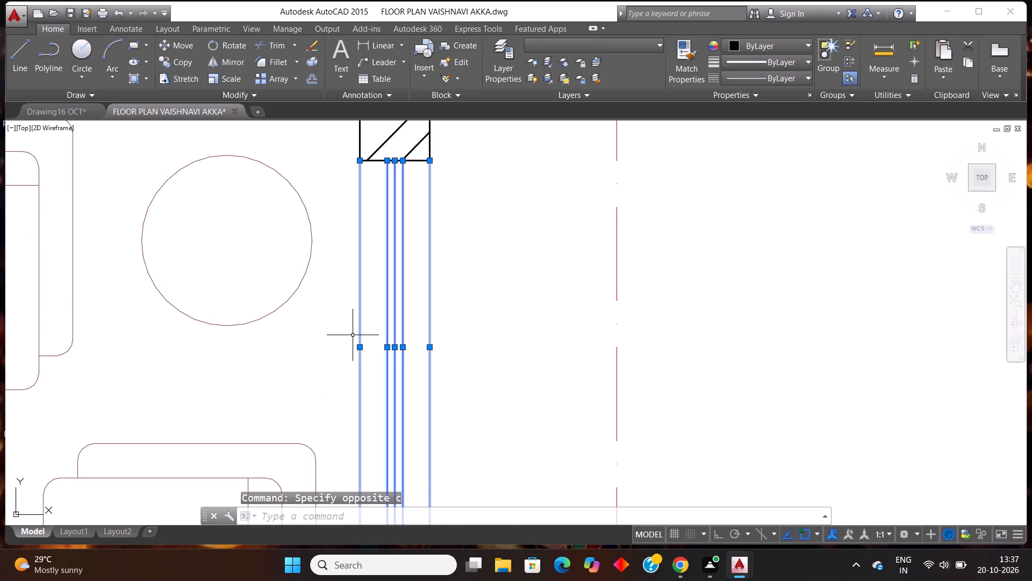
left_click(61, 111)
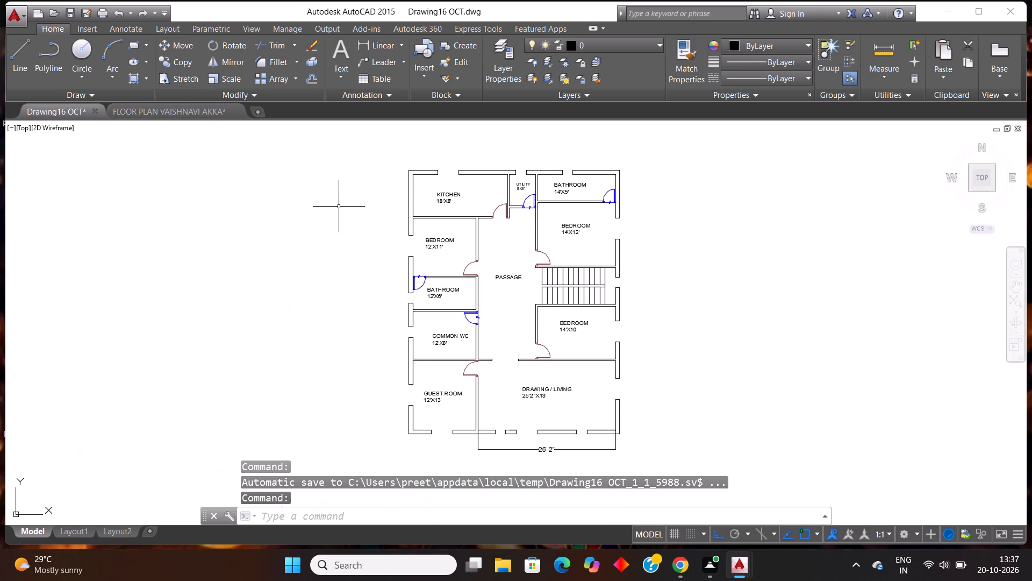
key("ctrl+v")
left_click(314, 237)
left_click(339, 270)
left_click(284, 194)
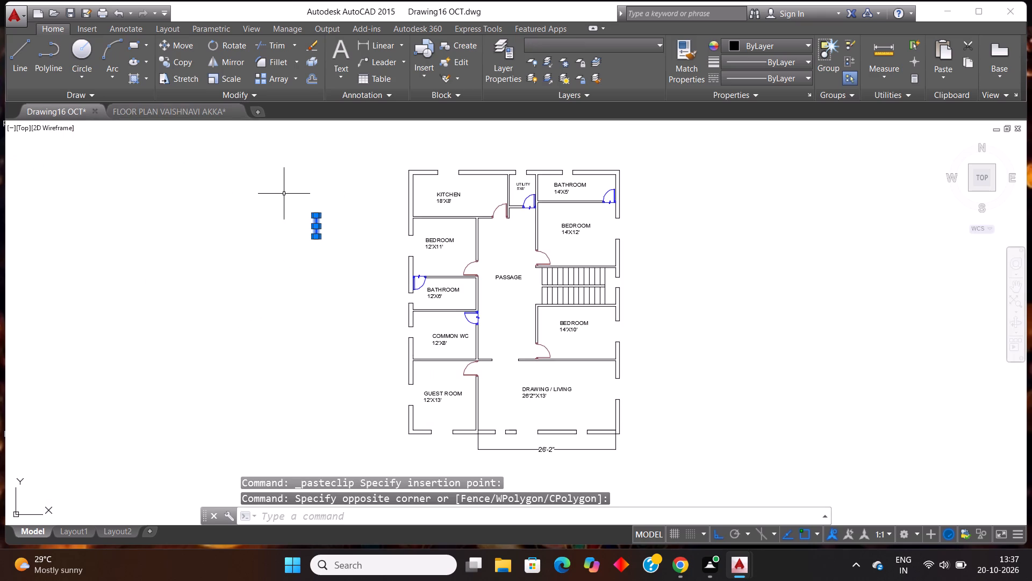
key("Escape")
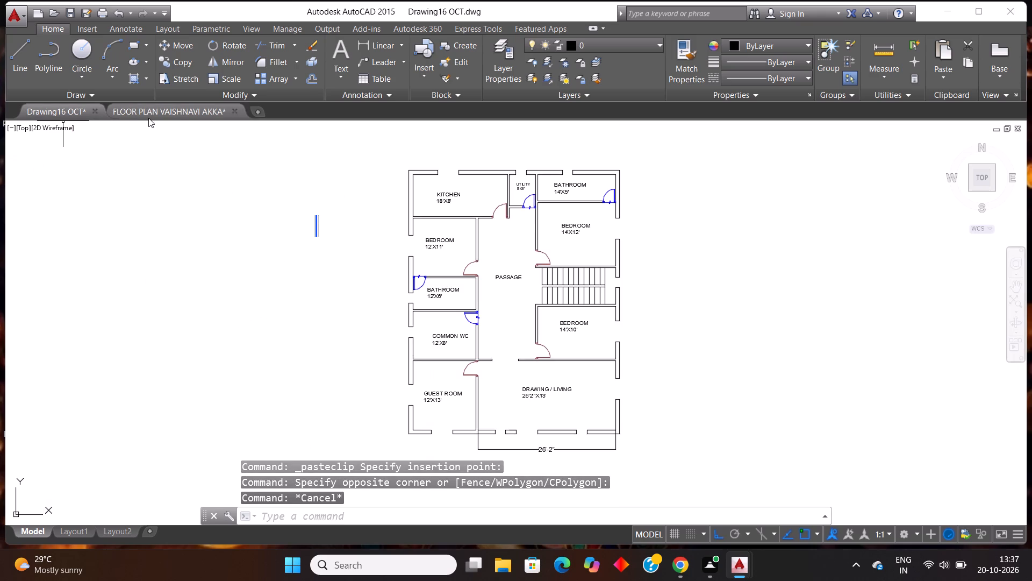
Copy the magenta ventilator in the outer wall of the 6'0"X4'0" toilet from the reference drawing into Drawing16 OCT, west of the plan.
left_click(148, 117)
scroll(315, 258, "down", 5)
scroll(359, 271, "down", 2)
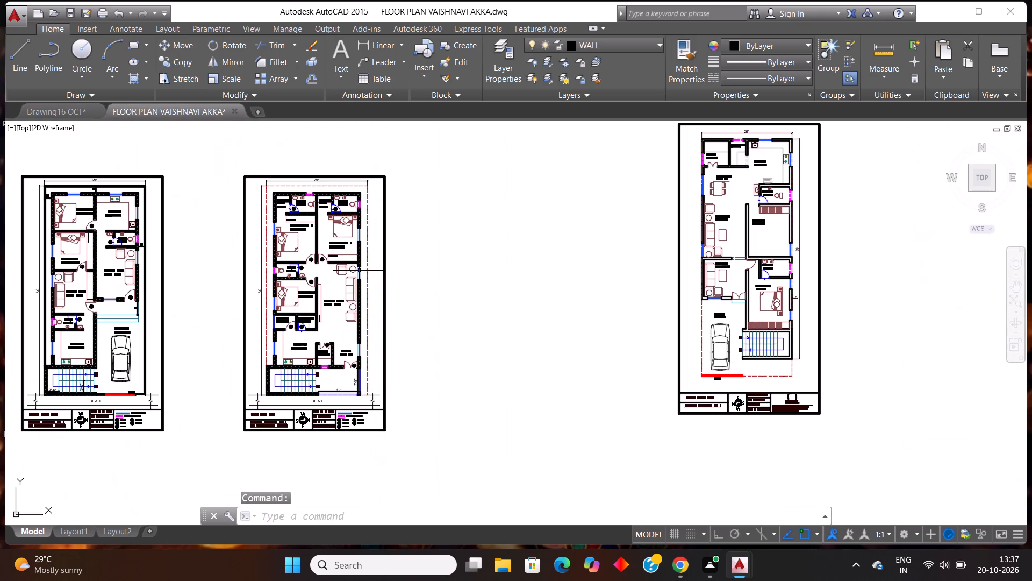
scroll(259, 264, "up", 2)
scroll(297, 288, "up", 2)
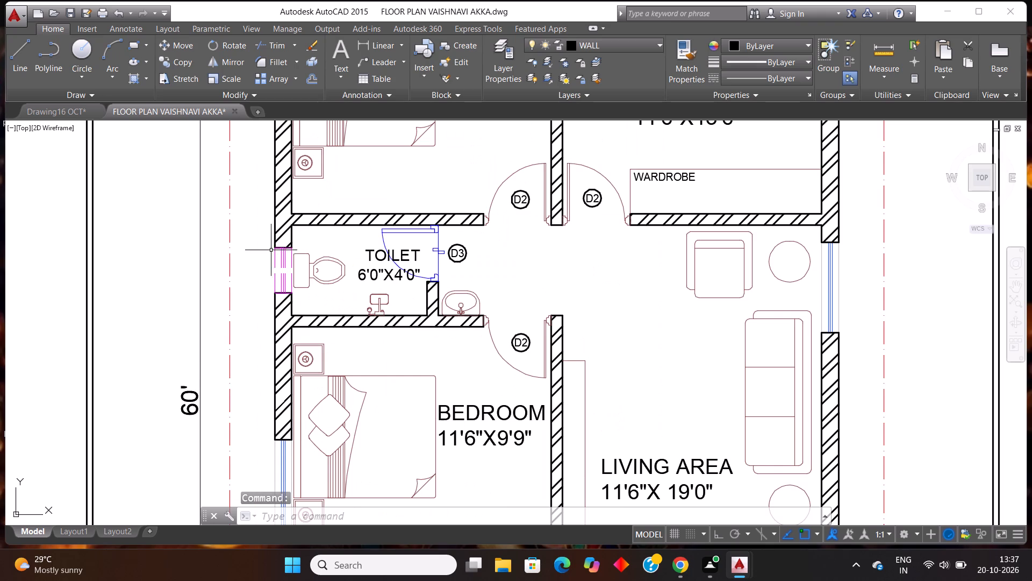
scroll(279, 248, "up", 4)
left_click(345, 242)
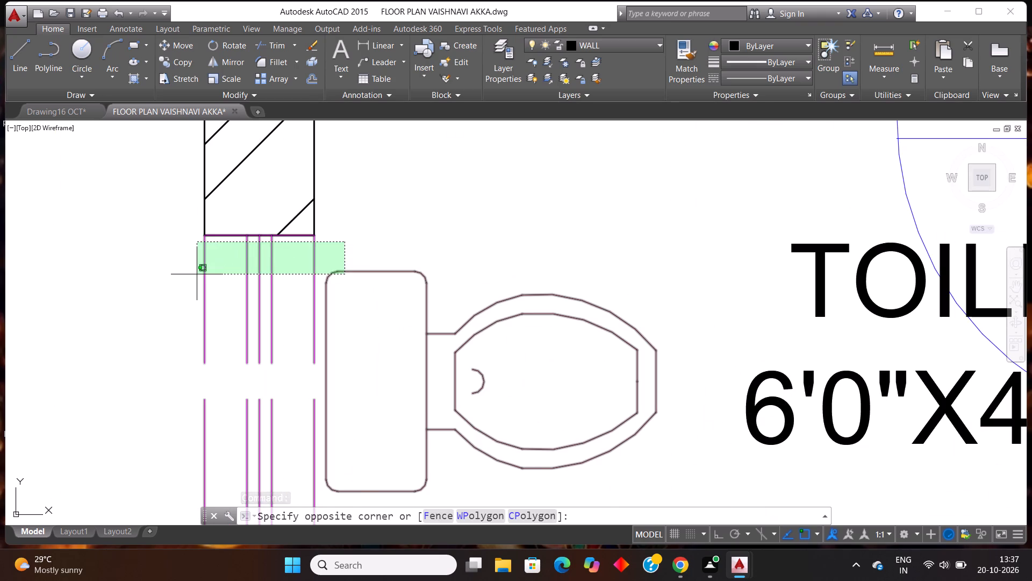
left_click(197, 274)
key("Escape")
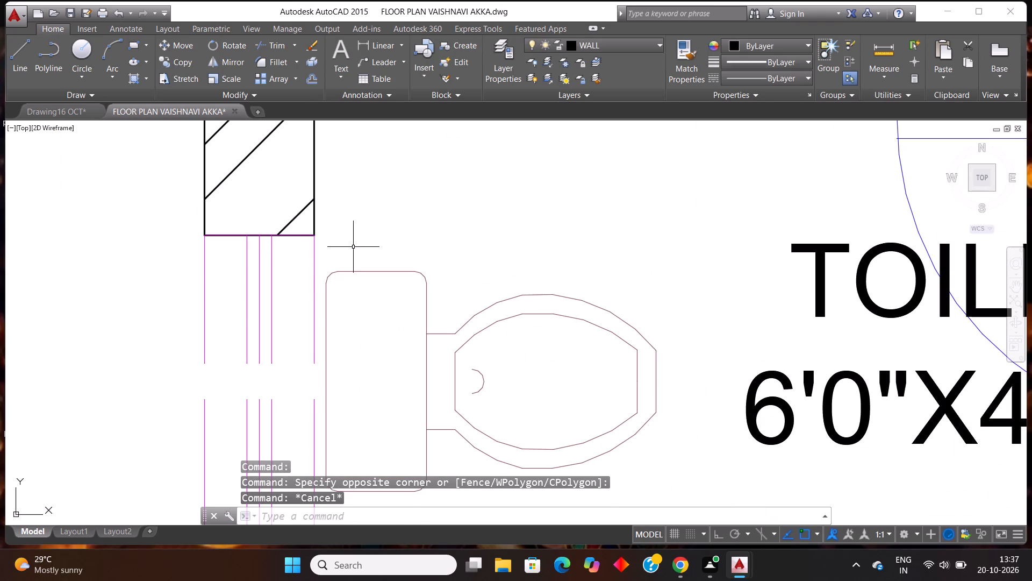
left_click(353, 242)
left_click(160, 259)
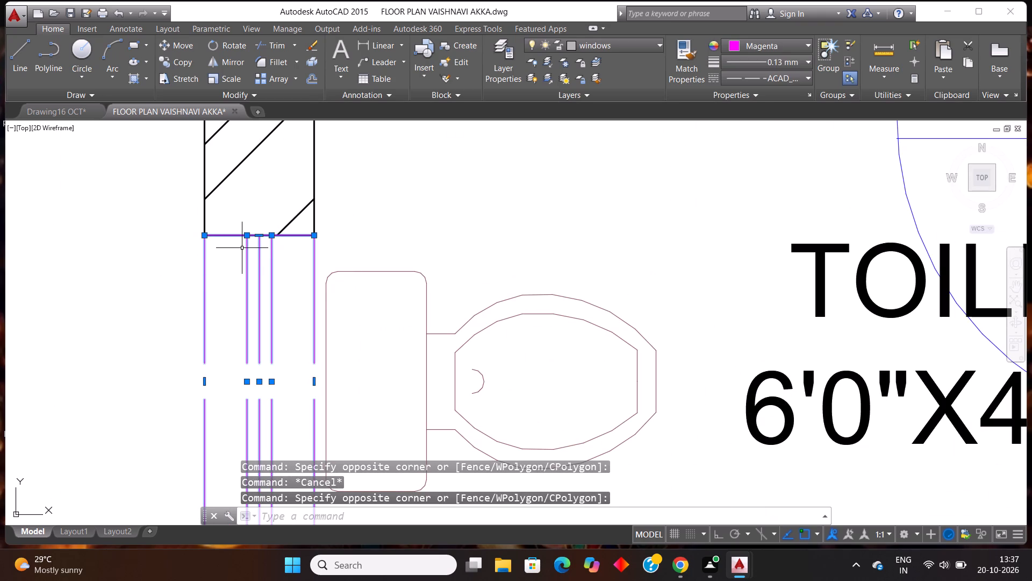
key("ctrl+c")
left_click(64, 113)
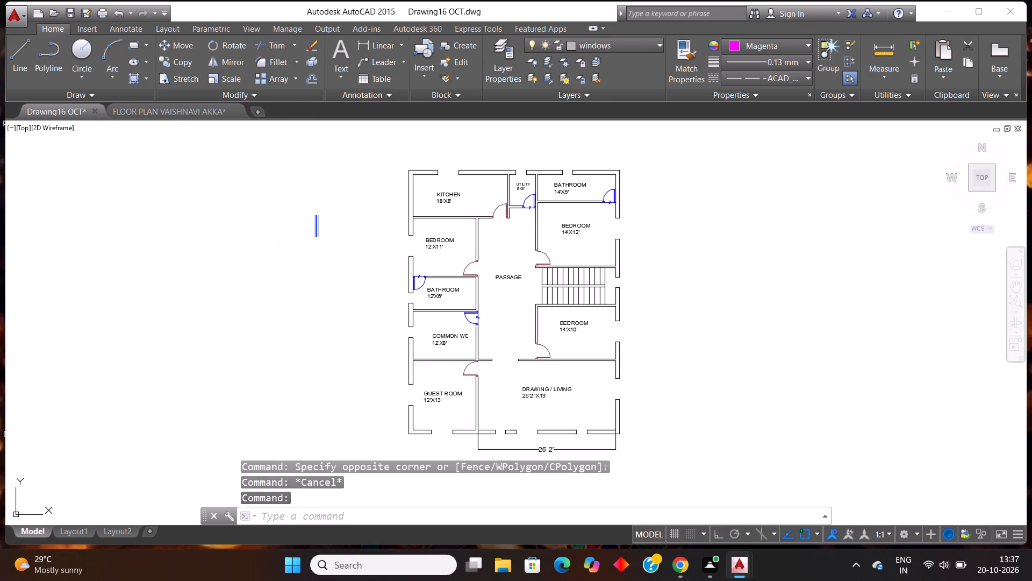
key("ctrl+v")
left_click(278, 273)
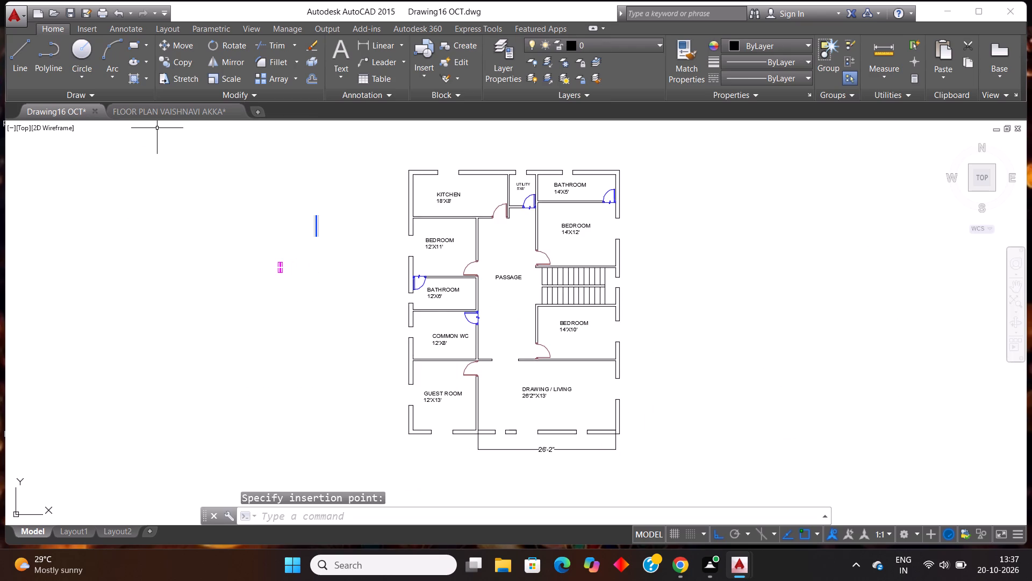
Copy the washbasin and shower fixture from M.BEDROOM 1's attached toilet into Drawing16 OCT, in empty space west of the common WC.
left_click(153, 111)
scroll(398, 296, "down", 4)
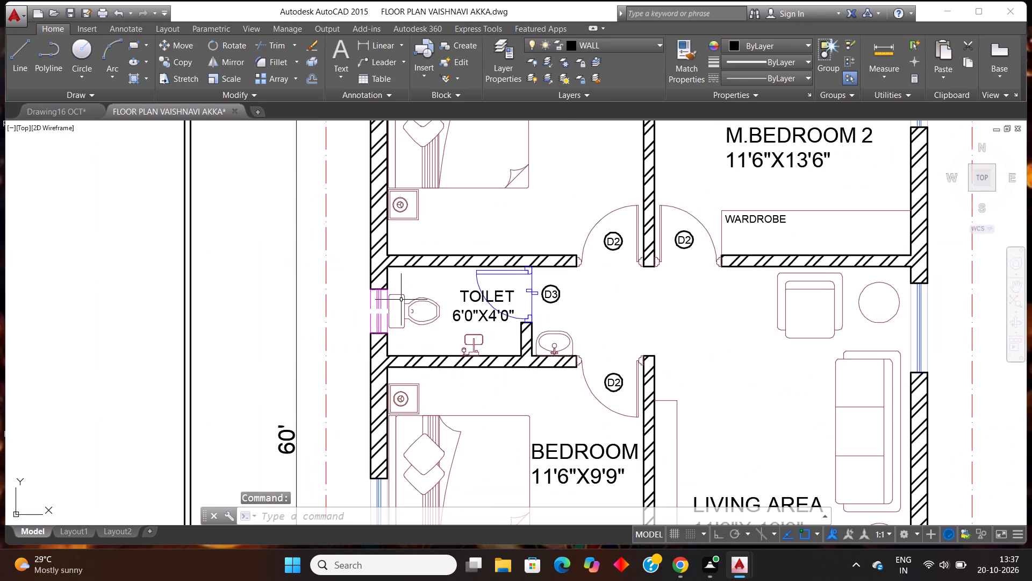
scroll(402, 300, "down", 2)
scroll(423, 226, "down", 3)
scroll(422, 208, "up", 6)
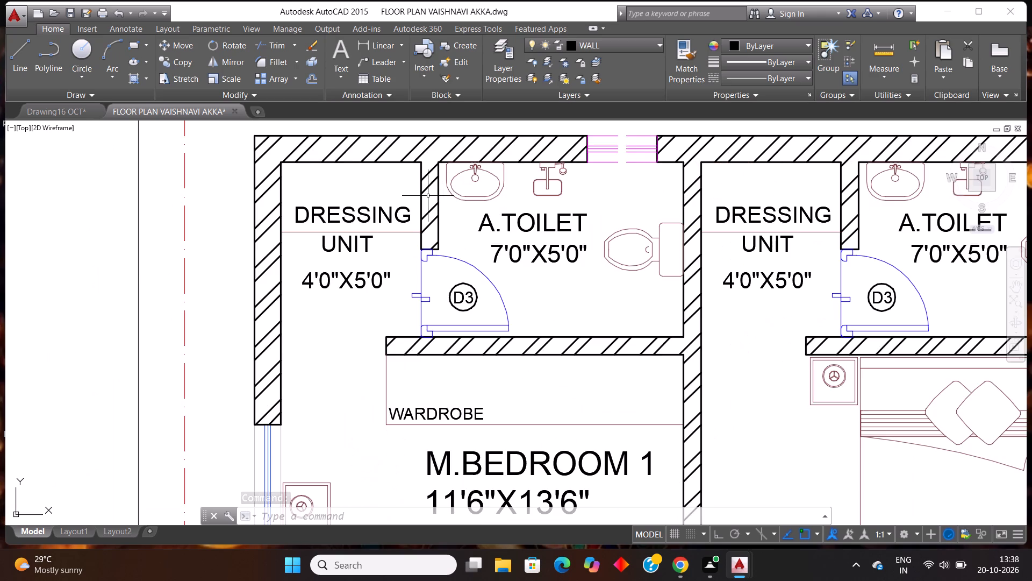
scroll(489, 149, "up", 1)
left_click(643, 212)
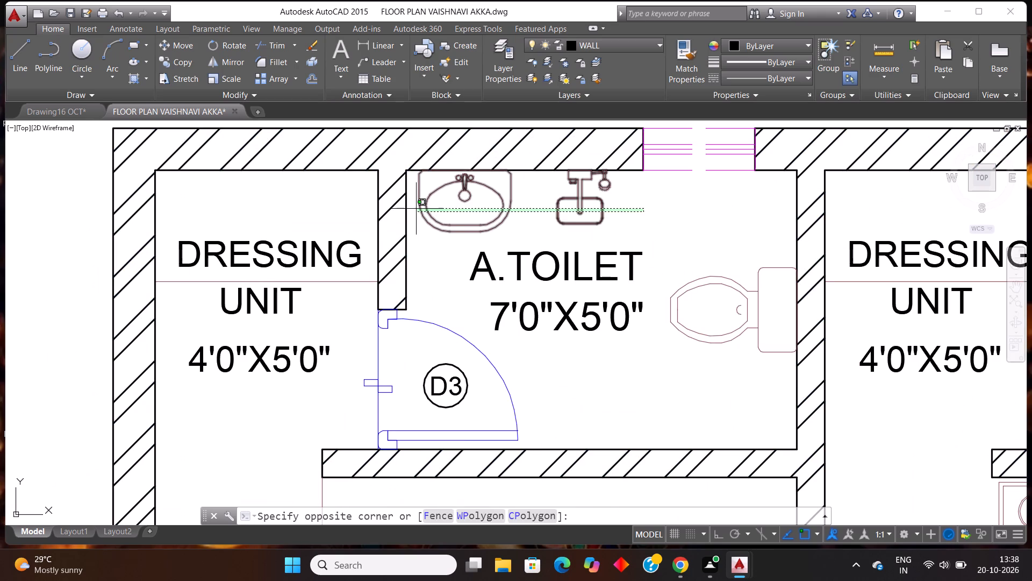
left_click(416, 209)
key("ctrl+c")
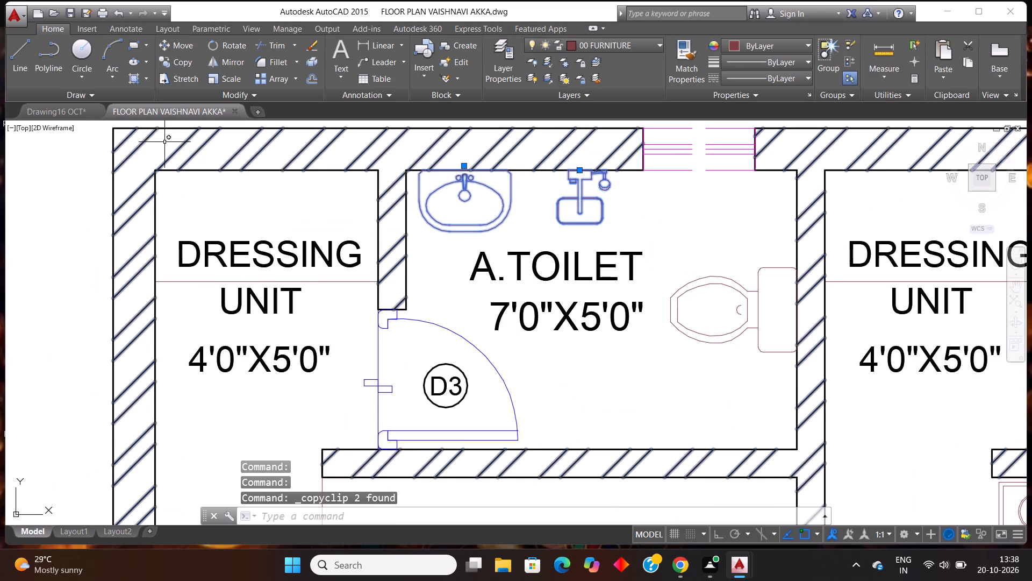
left_click(83, 116)
key("ctrl+v")
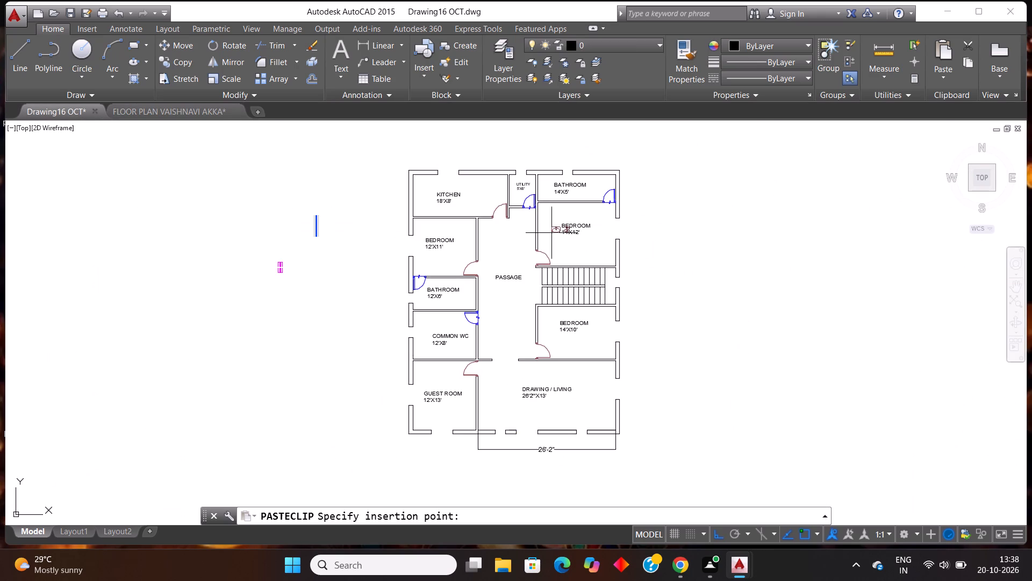
left_click(319, 314)
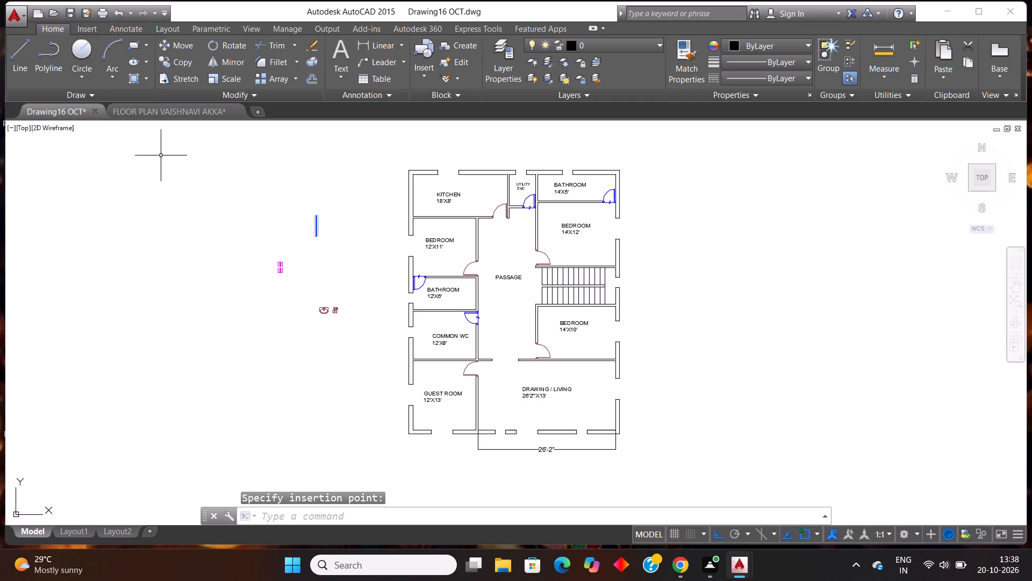
Copy the toilet seat from M.BEDROOM 1's attached toilet into Drawing16 OCT, in empty space west of the 12'X6' bathroom.
left_click(157, 118)
scroll(306, 238, "down", 2)
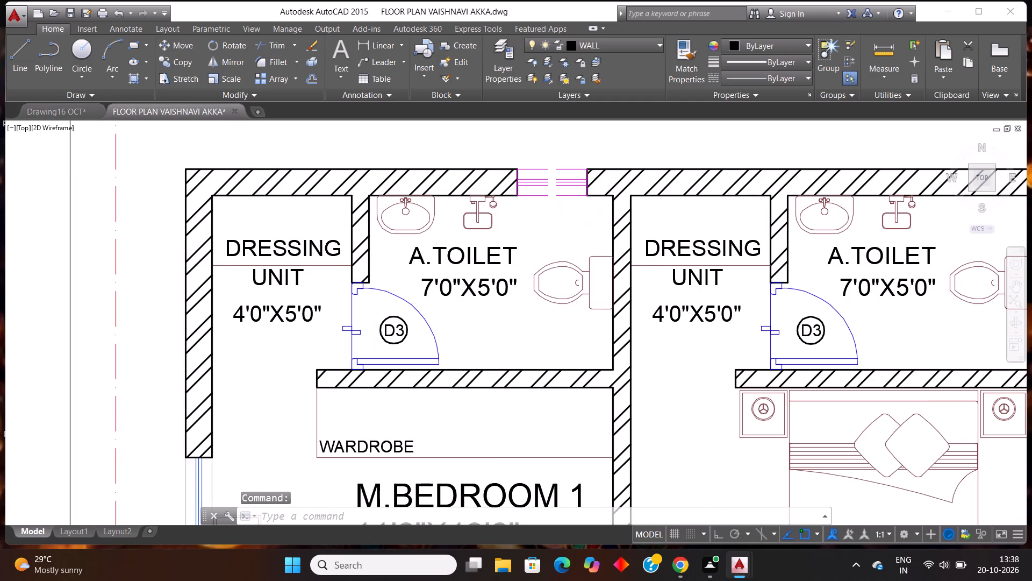
left_click(469, 300)
left_click(461, 253)
key("ctrl+c")
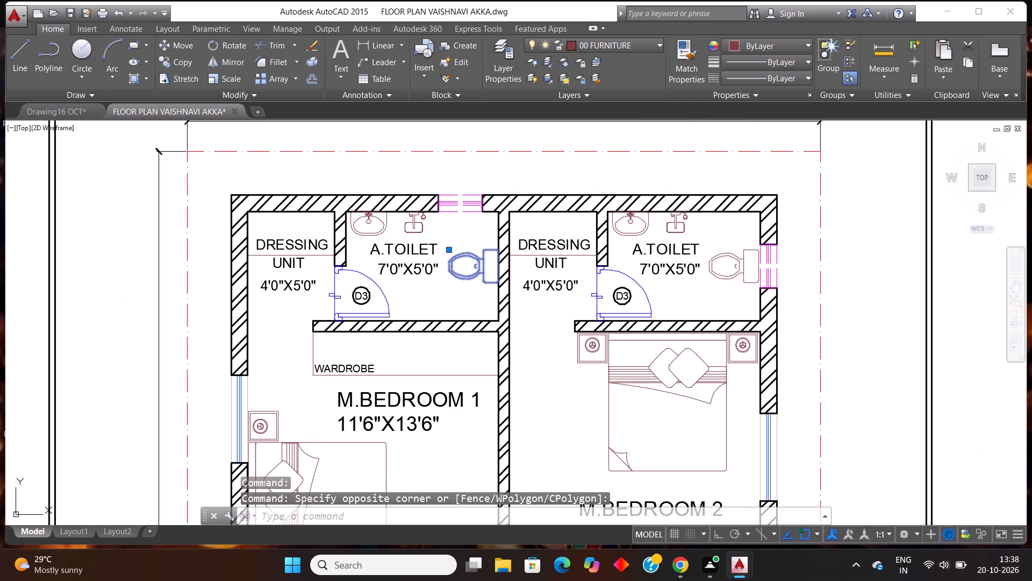
left_click(69, 110)
key("ctrl+v")
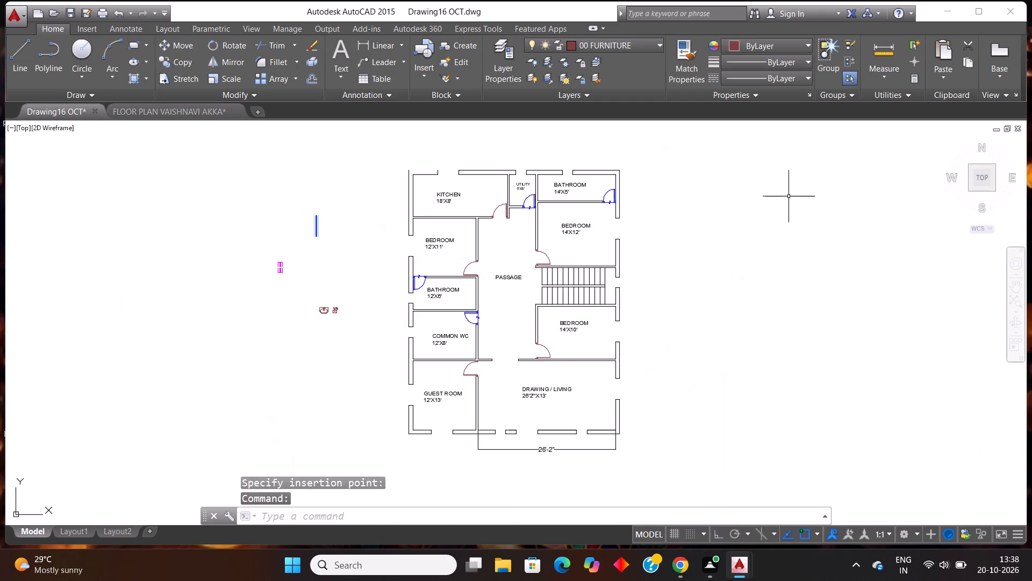
left_click(346, 273)
Examine the floor plans in the reference drawing for further windows, doors and fixtures to reuse.
left_click(159, 114)
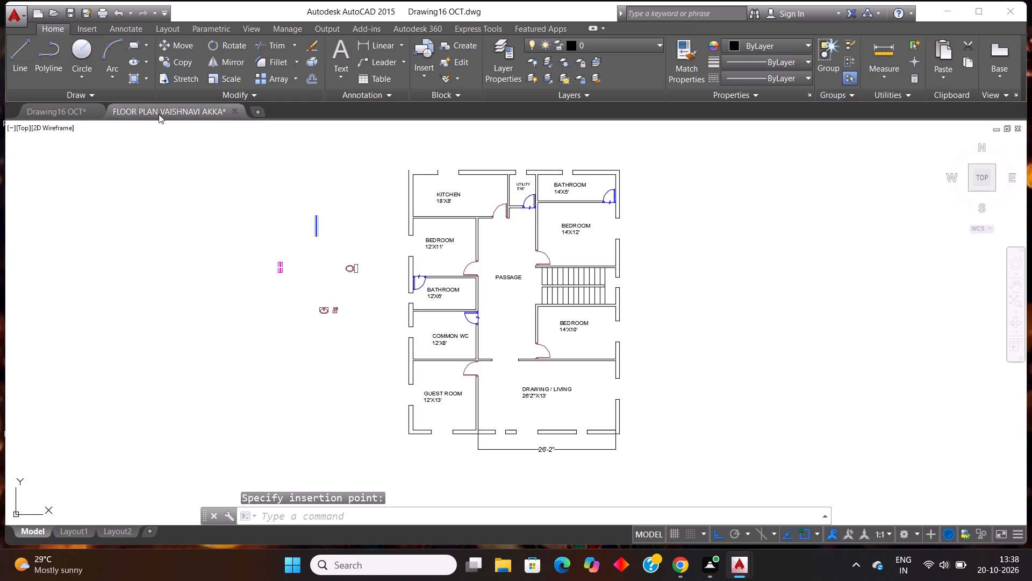
scroll(649, 339, "down", 2)
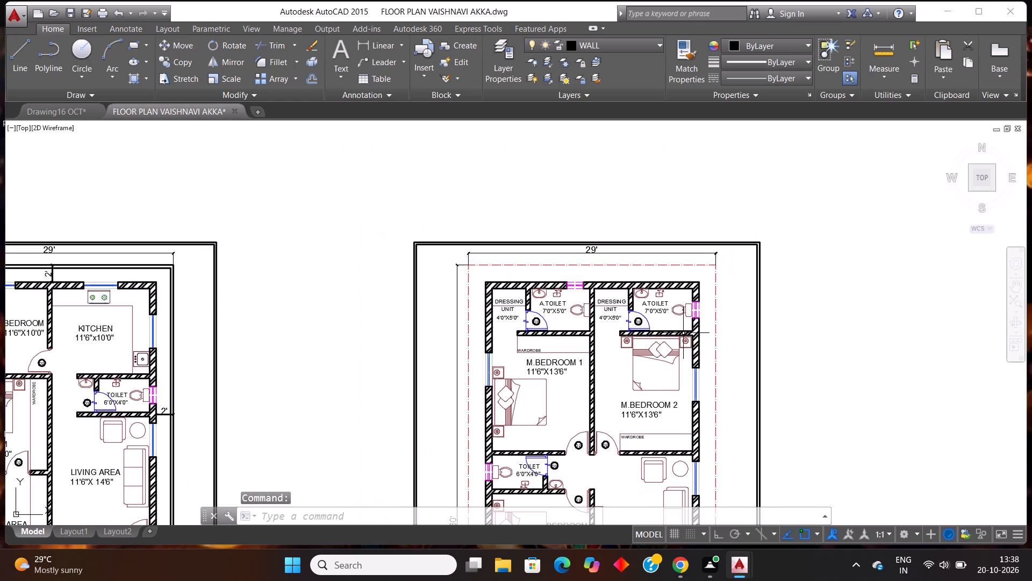
scroll(684, 333, "down", 3)
scroll(692, 402, "up", 1)
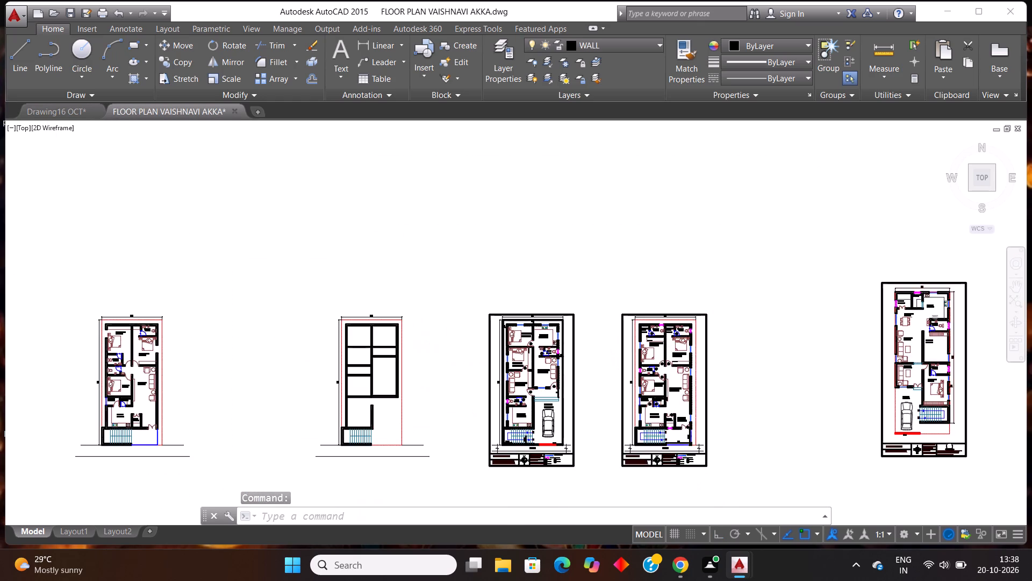
scroll(696, 405, "up", 2)
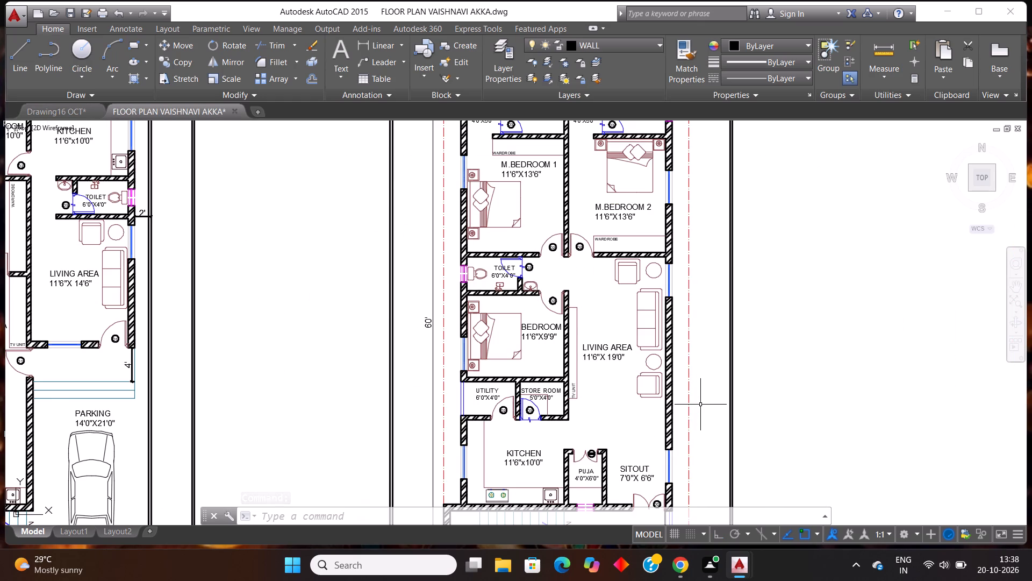
scroll(704, 402, "down", 1)
scroll(707, 360, "up", 1)
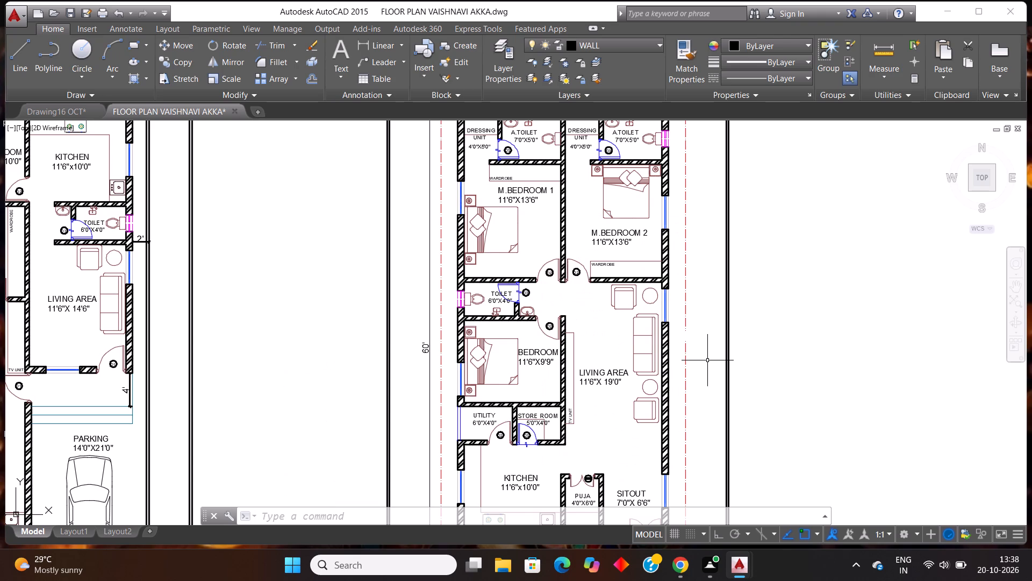
scroll(707, 360, "down", 1)
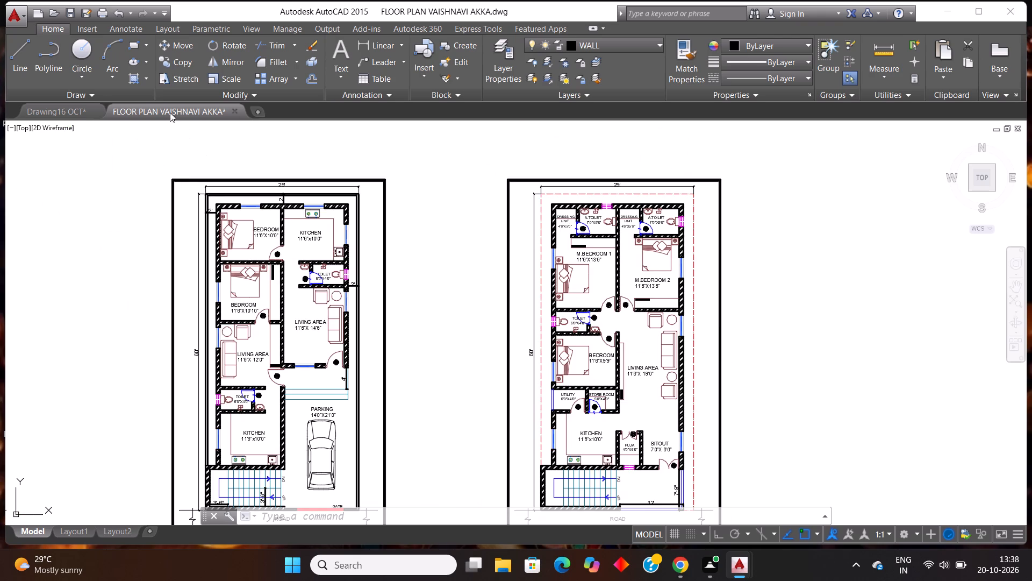
Measure the entrance opening in the south wall of Drawing16 OCT's DRAWING / LIVING room with a linear dimension.
left_click(59, 114)
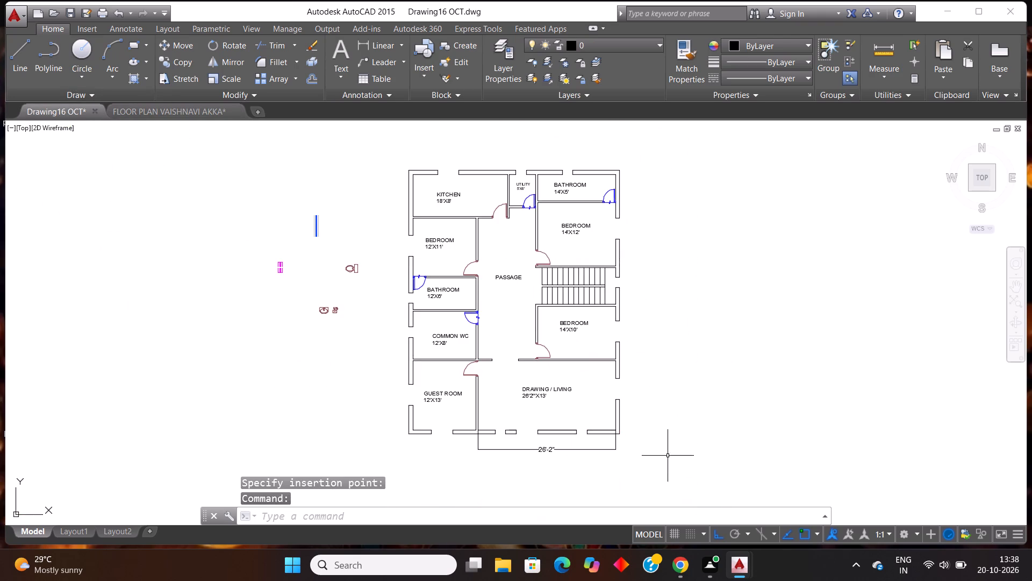
scroll(522, 433, "up", 2)
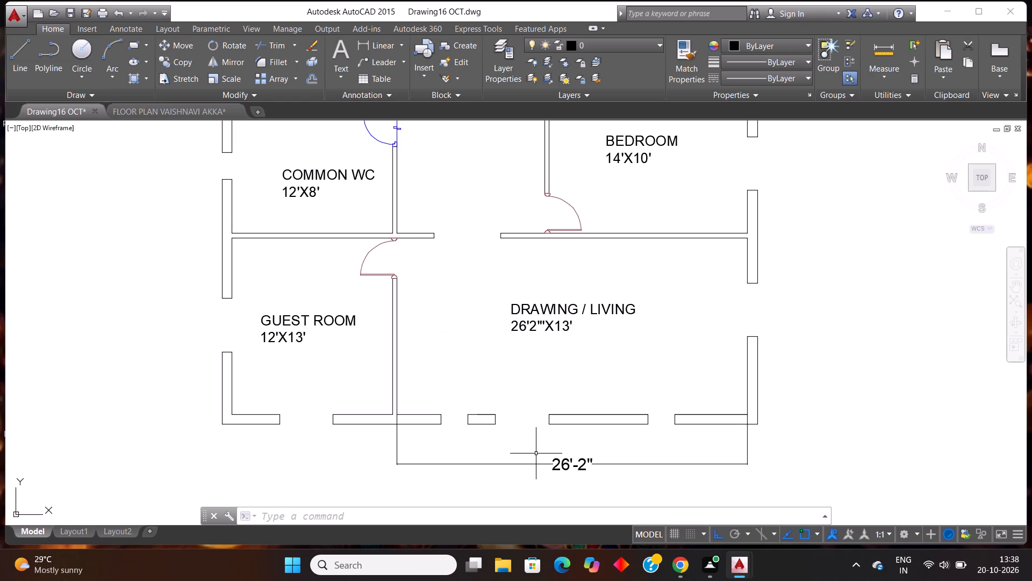
left_click(363, 48)
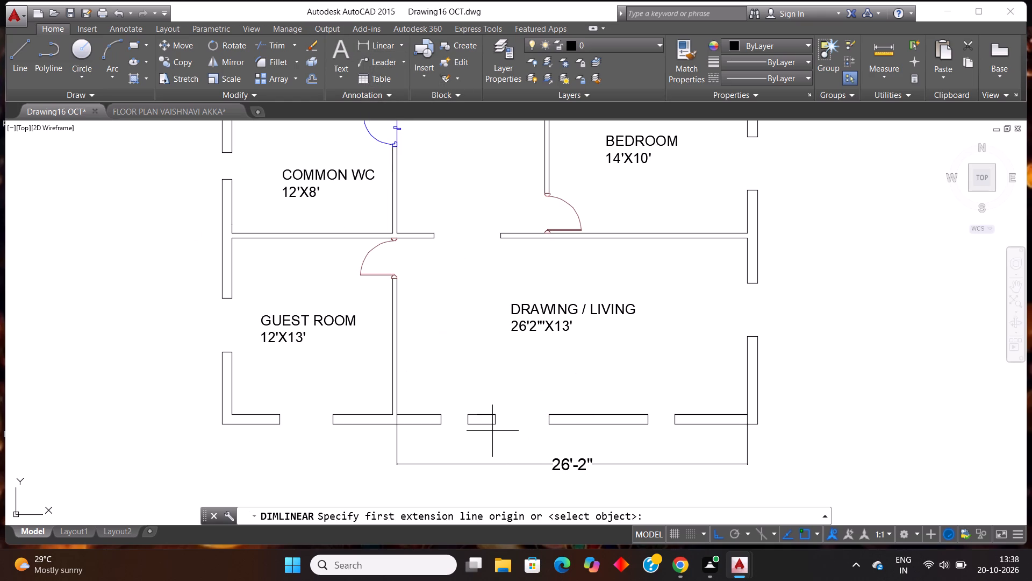
left_click(496, 426)
left_click(547, 428)
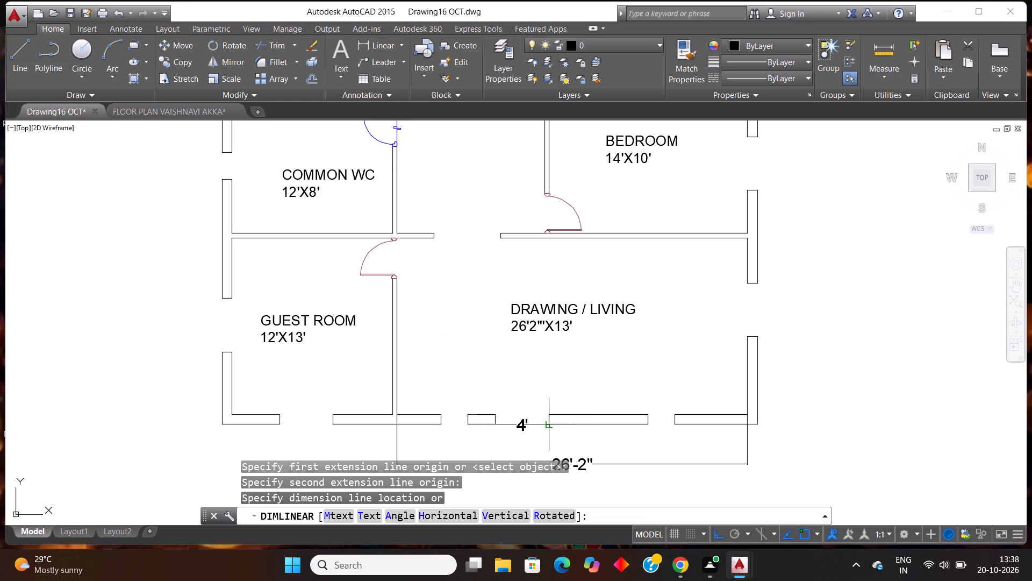
key("Escape")
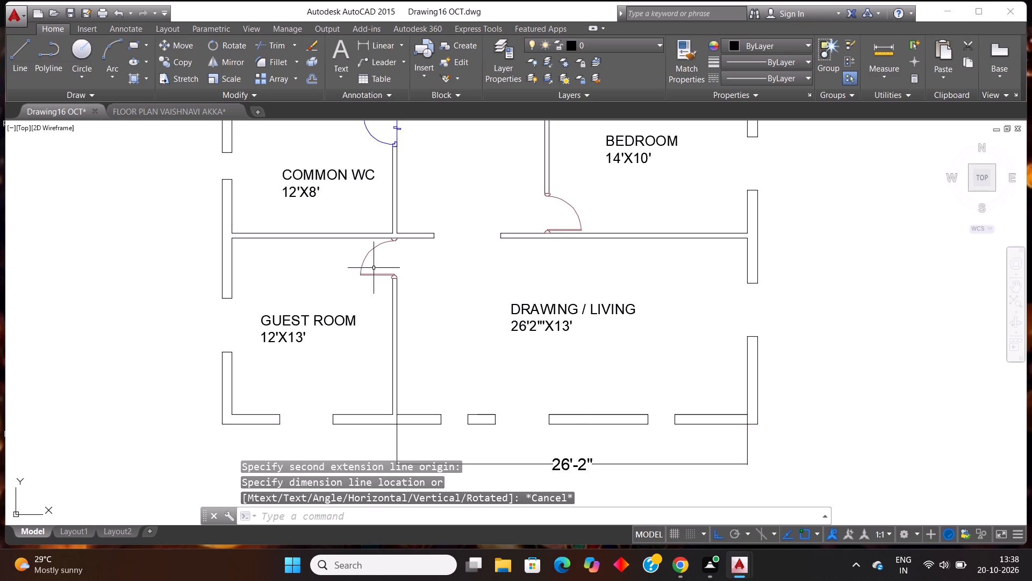
Copy the SITOUT's double door (DD) from the reference floor plan into the entrance opening in Drawing16 OCT's DRAWING / LIVING south wall.
left_click(64, 109)
left_click(144, 114)
scroll(306, 187, "down", 2)
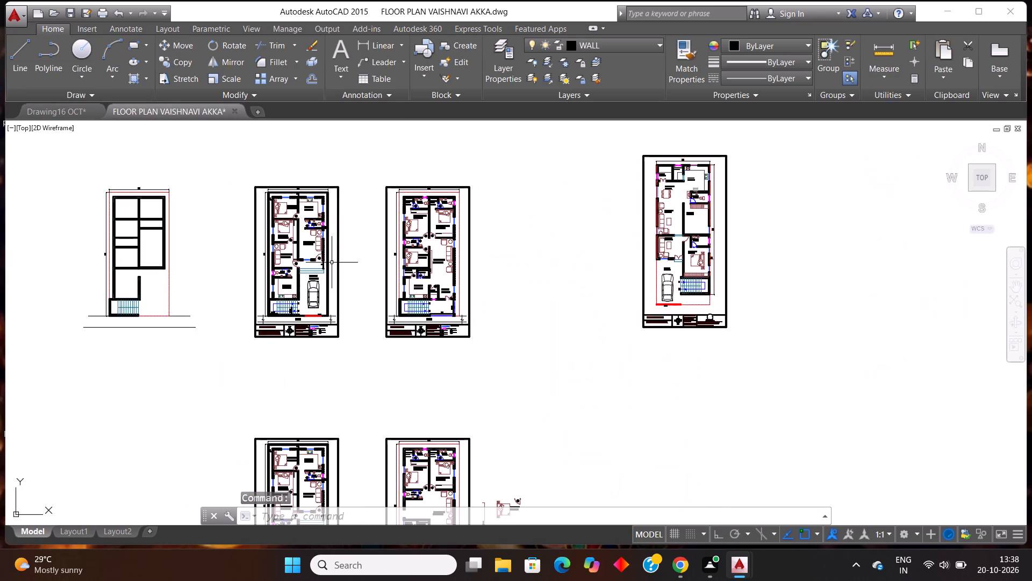
scroll(403, 320, "up", 2)
scroll(511, 276, "up", 3)
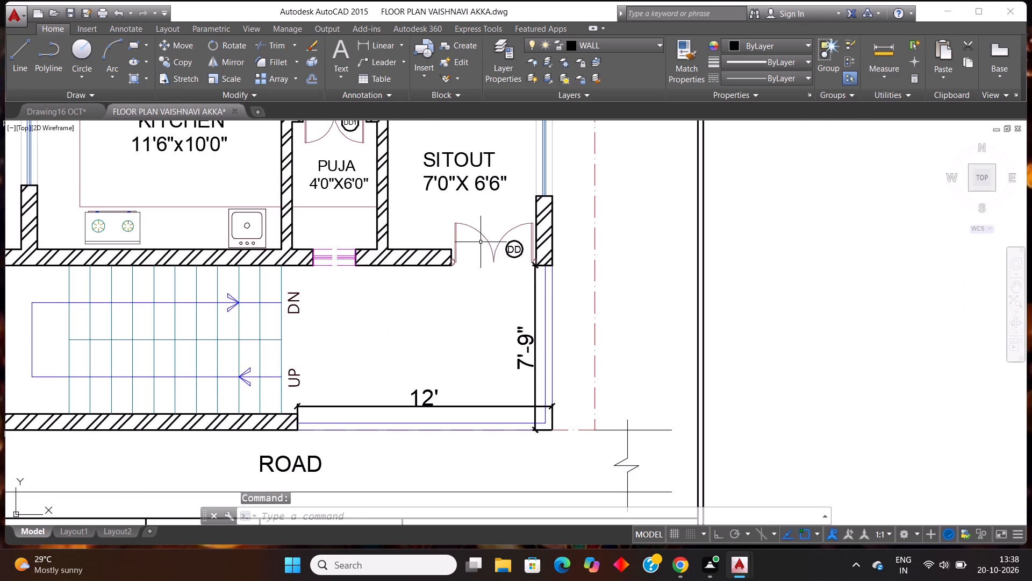
left_click(475, 239)
left_click(449, 222)
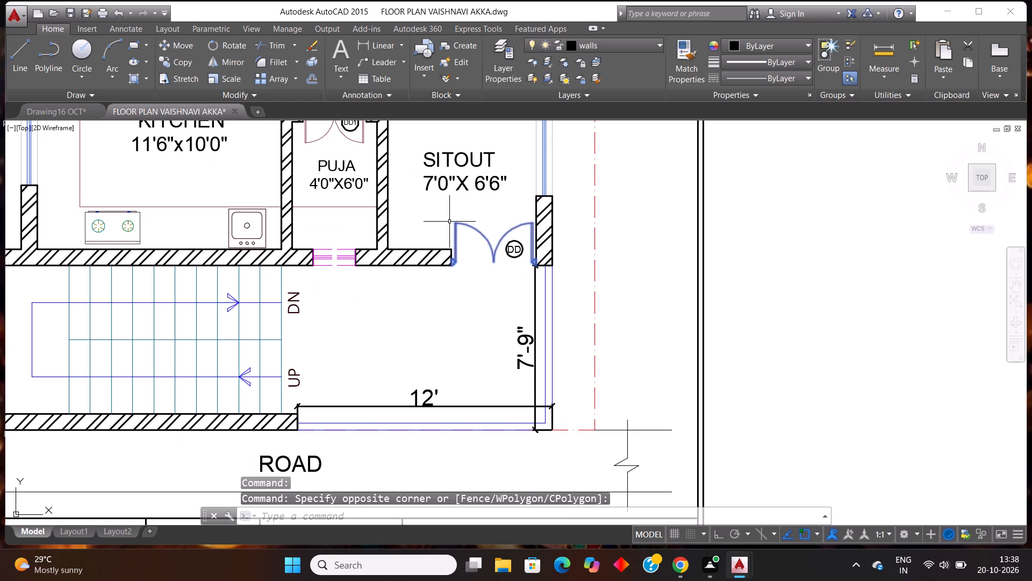
key("ctrl+c")
left_click(62, 116)
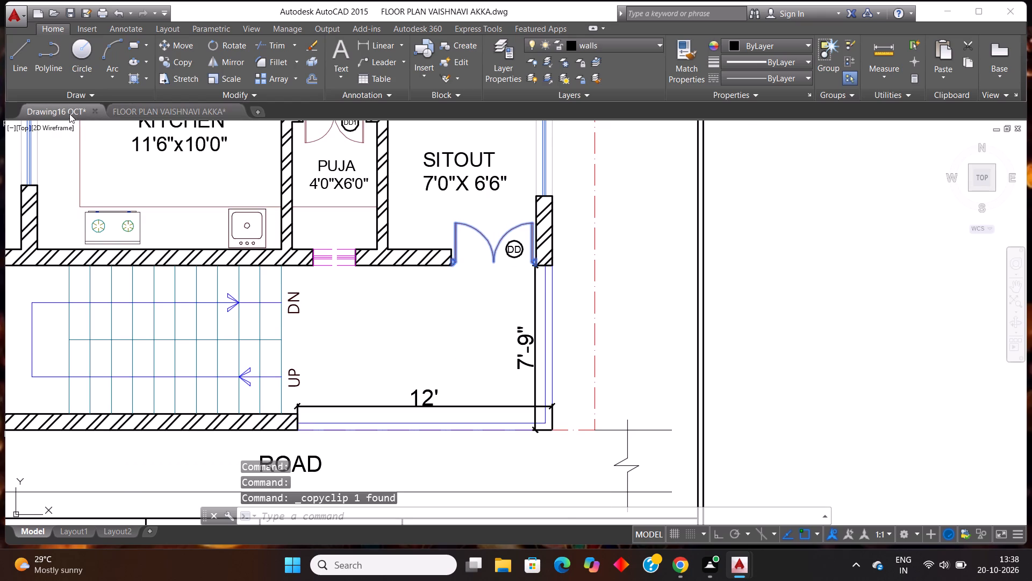
key("ctrl+v")
scroll(569, 306, "down", 2)
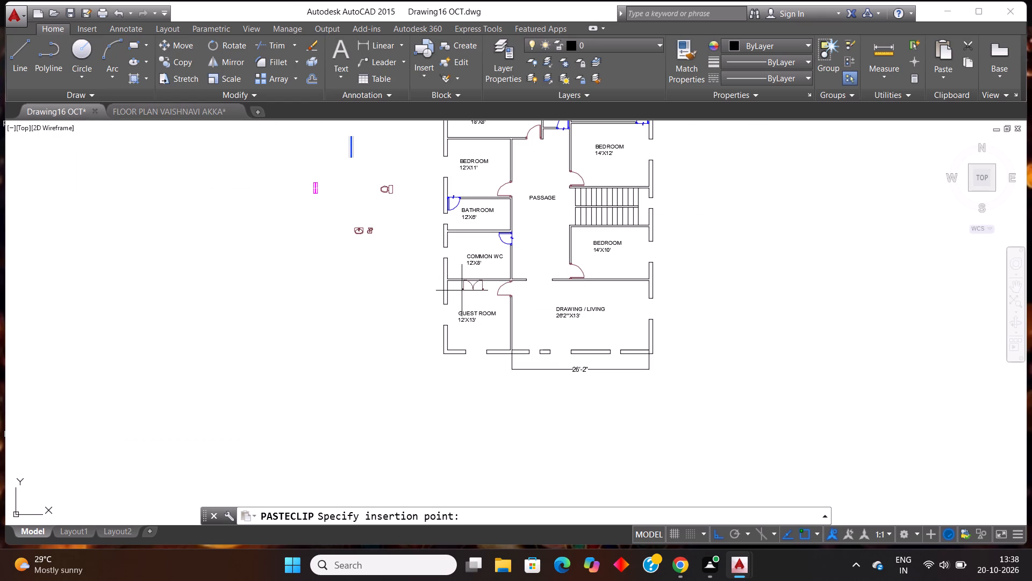
scroll(553, 358, "up", 4)
scroll(487, 328, "up", 1)
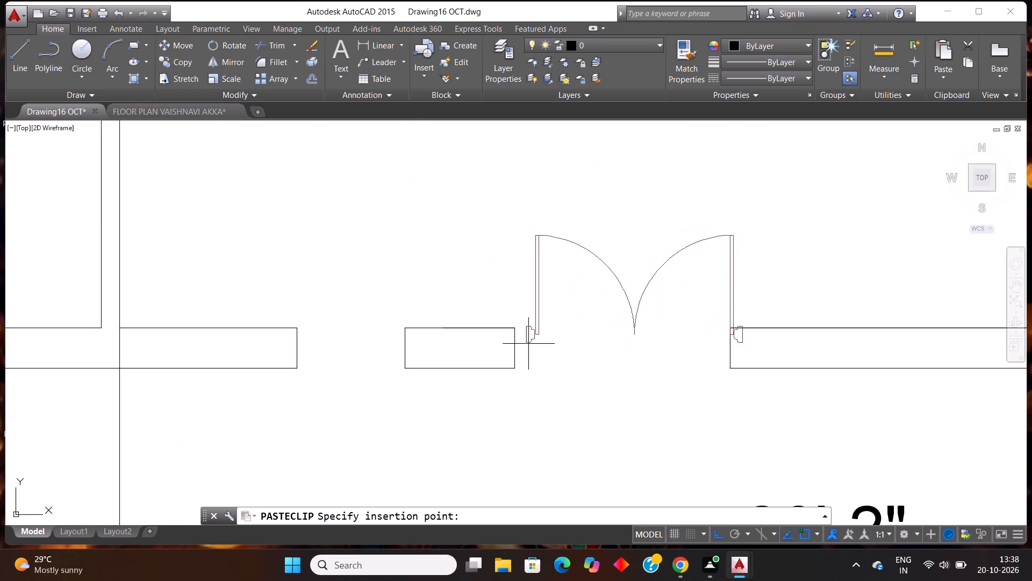
left_click(514, 371)
scroll(534, 343, "down", 4)
scroll(637, 254, "down", 3)
scroll(658, 197, "up", 2)
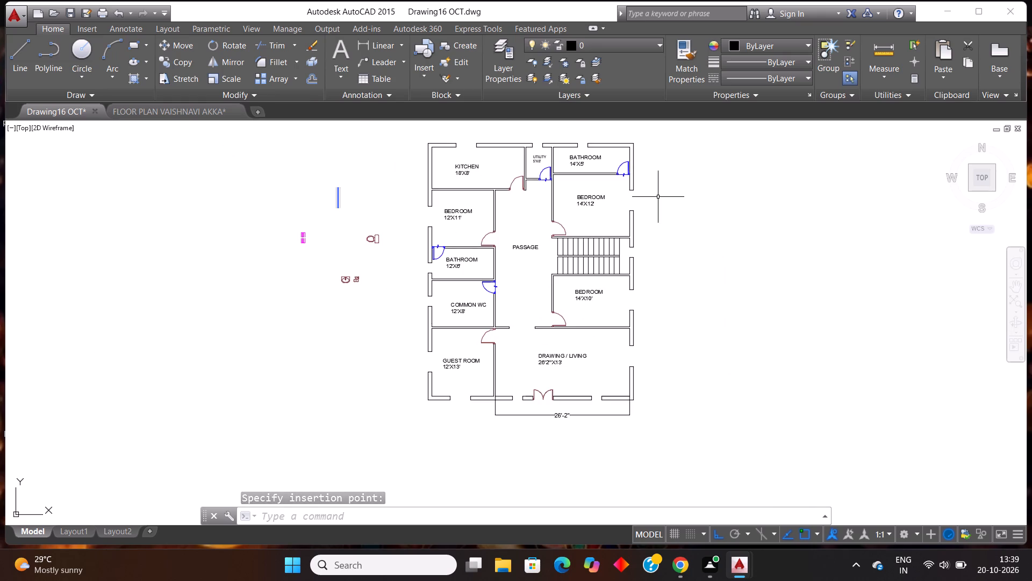
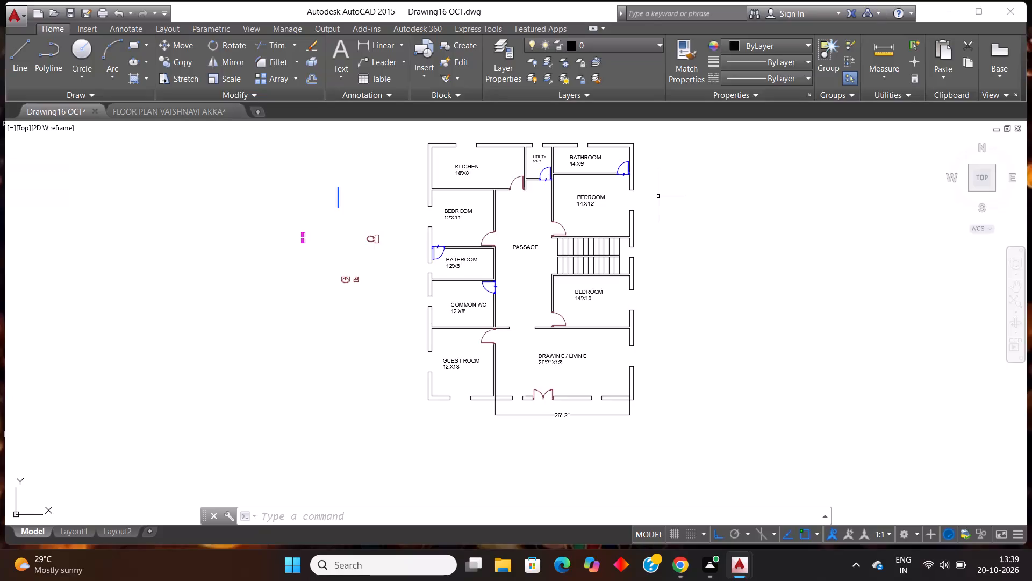
Copy the vertical window symbol west of the floor plan and place the duplicate in the empty space further west.
scroll(411, 172, "up", 1)
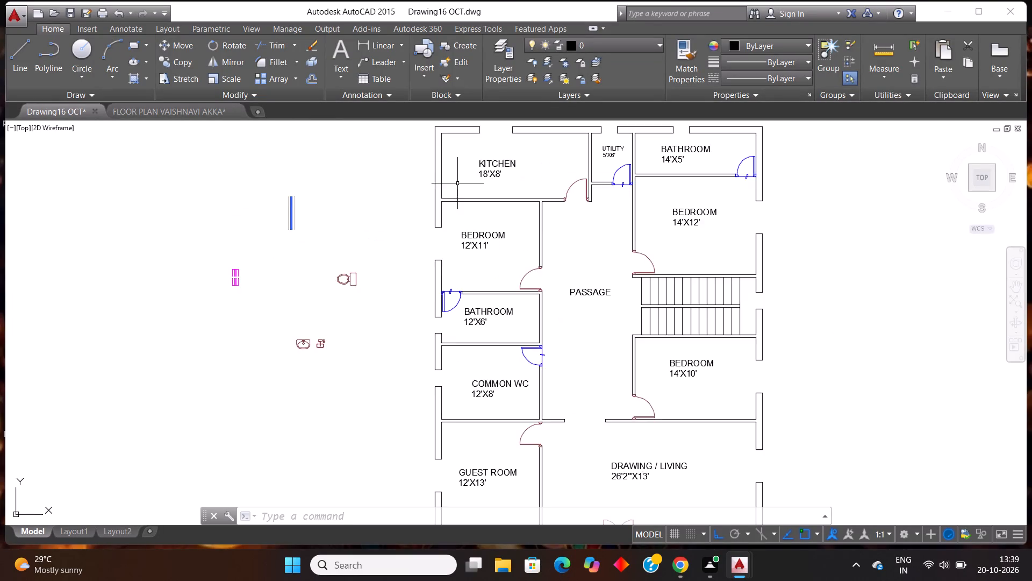
scroll(457, 183, "down", 1)
scroll(395, 187, "up", 1)
left_click(374, 225)
left_click(262, 195)
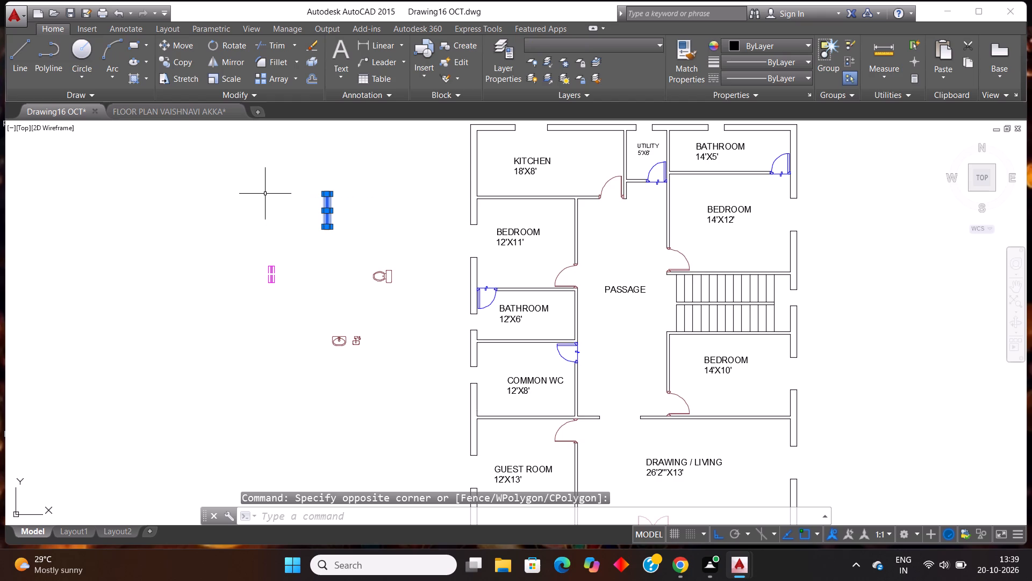
key("ctrl+c")
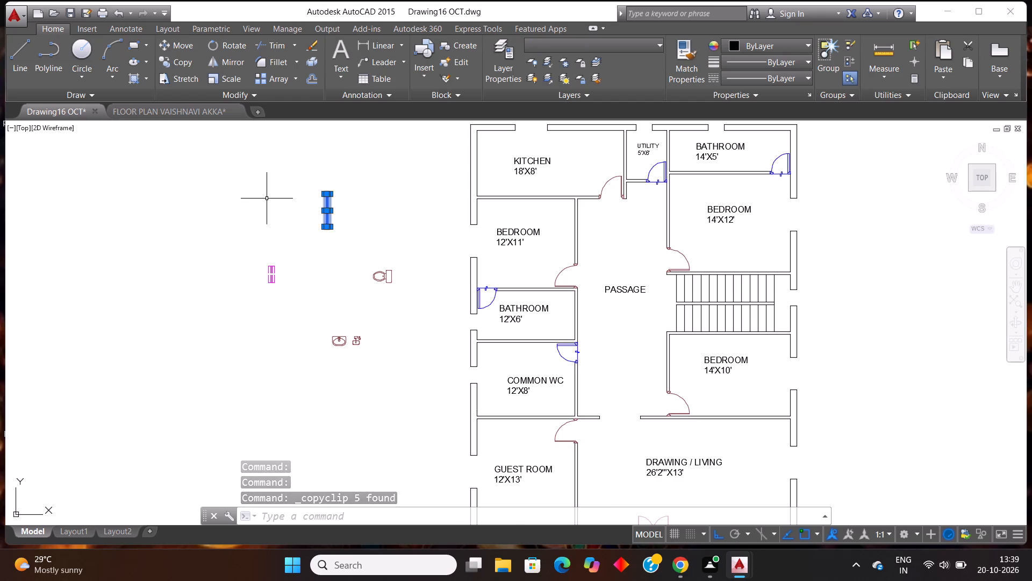
key("ctrl+v")
left_click(203, 214)
Rotate the duplicated window symbol by 270° about its upper end so it lies horizontally.
left_click(249, 233)
left_click(185, 160)
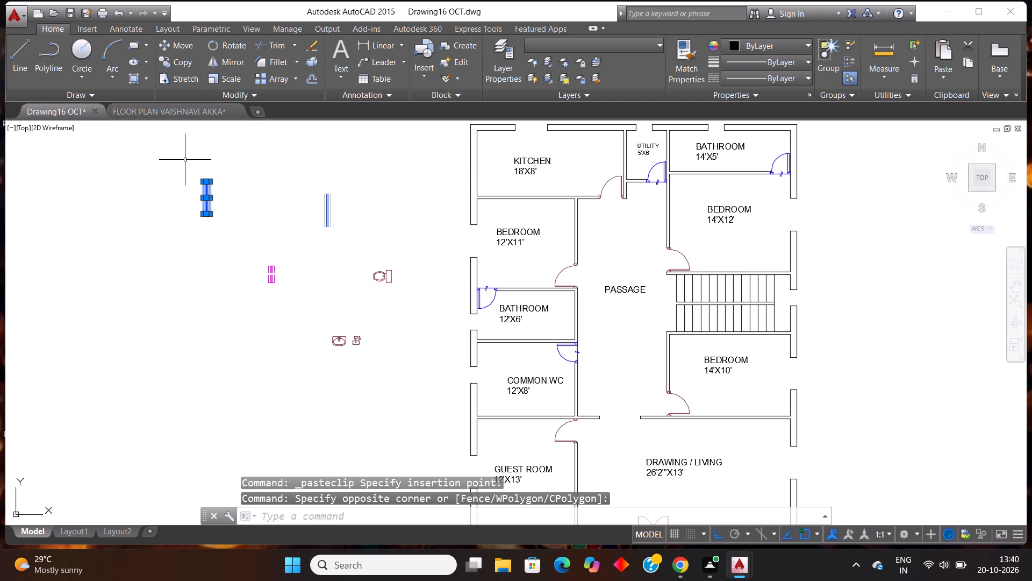
type("RO")
key("Return")
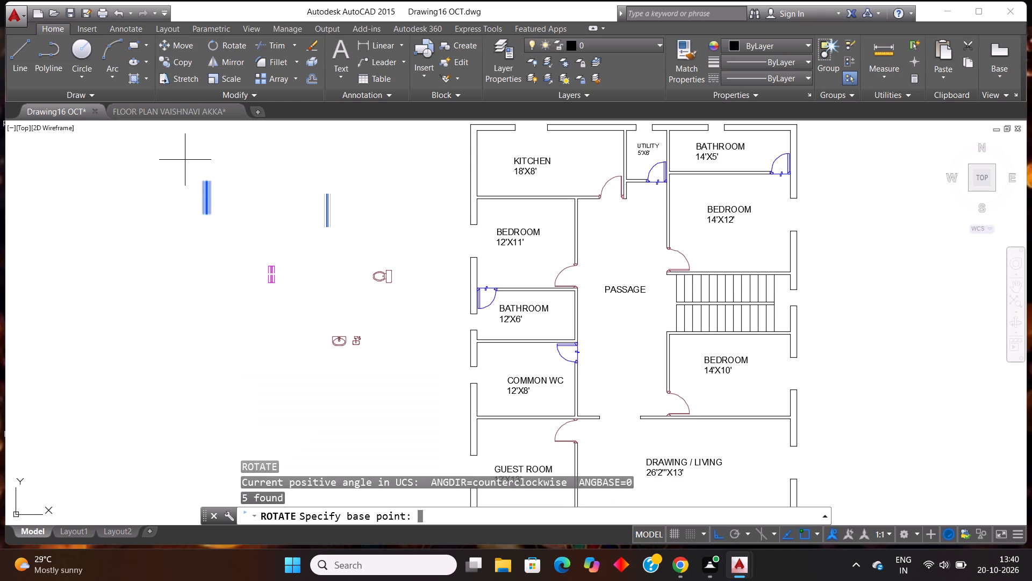
left_click(203, 179)
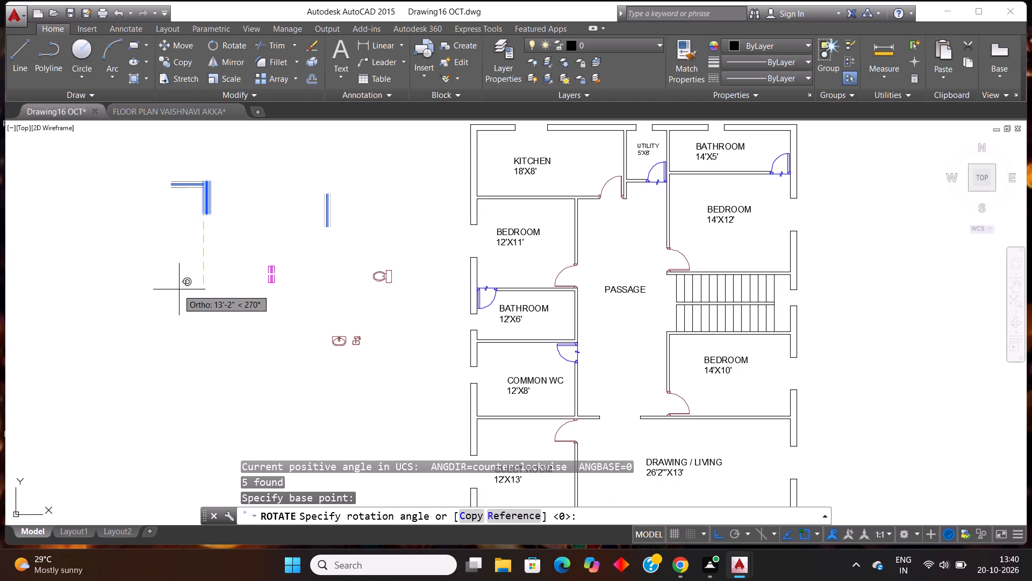
left_click(179, 289)
Copy the magenta vertical ventilator symbol and place the duplicate in the empty space further west.
left_click_drag(285, 302, 285, 292)
left_click(269, 238)
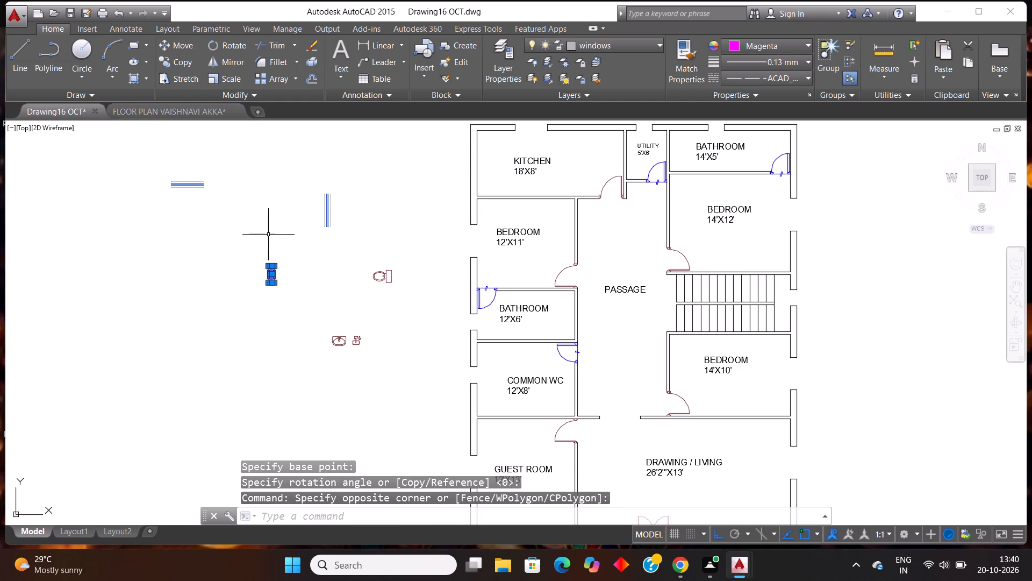
key("ctrl+c")
key("ctrl+v")
left_click(133, 282)
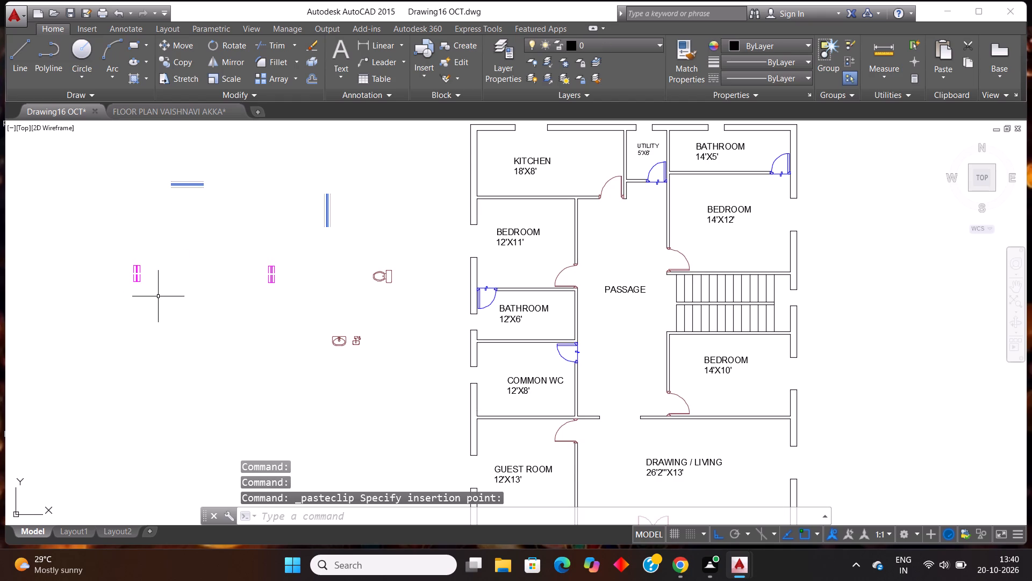
Rotate the duplicated magenta ventilator by 270° about its upper end so it lies horizontally.
left_click(160, 295)
left_click(107, 226)
type("RO")
key("Return")
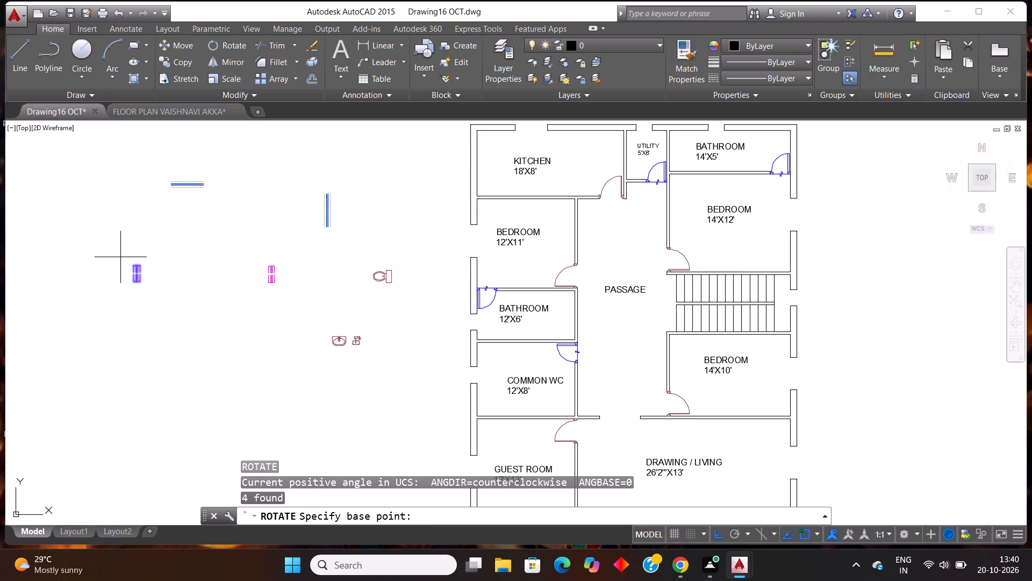
left_click(137, 264)
left_click(110, 334)
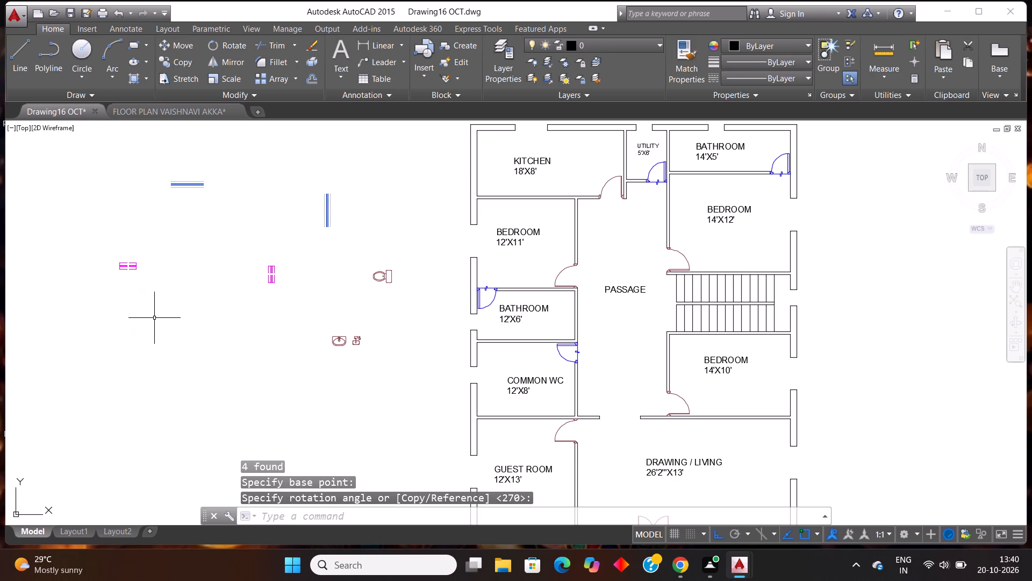
Copy the horizontal window into the opening in the KITCHEN's north wall, aligned with the opening's lower west corner.
scroll(154, 318, "up", 2)
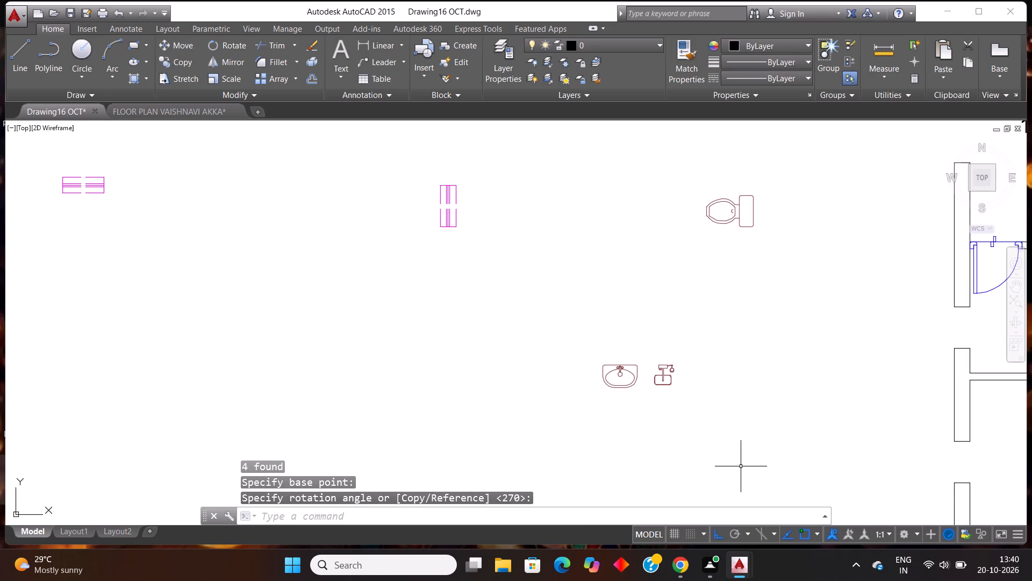
scroll(824, 0, "down", 2)
scroll(622, 0, "down", 3)
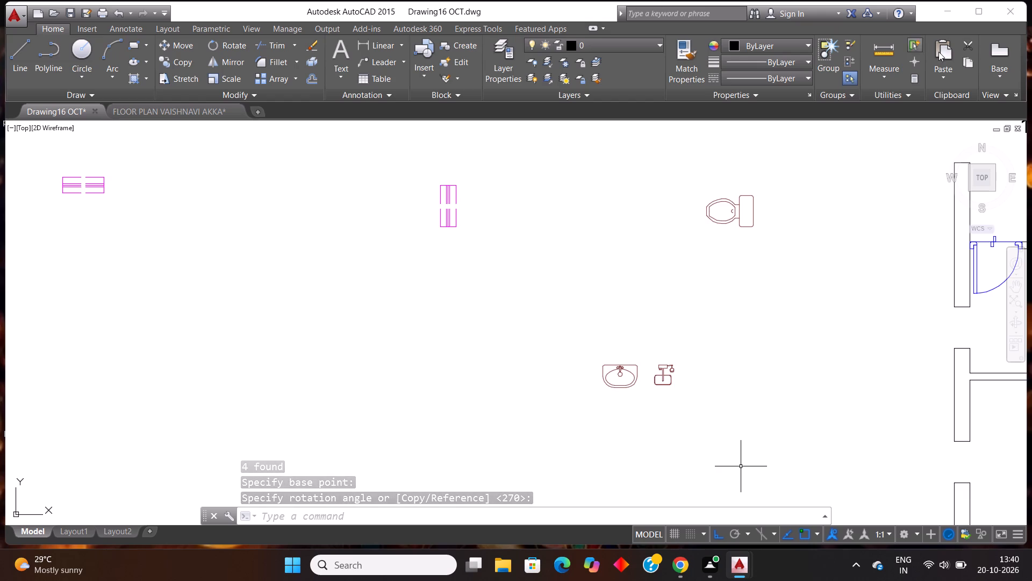
scroll(939, 54, "down", 2)
scroll(716, 202, "down", 5)
scroll(854, 148, "up", 3)
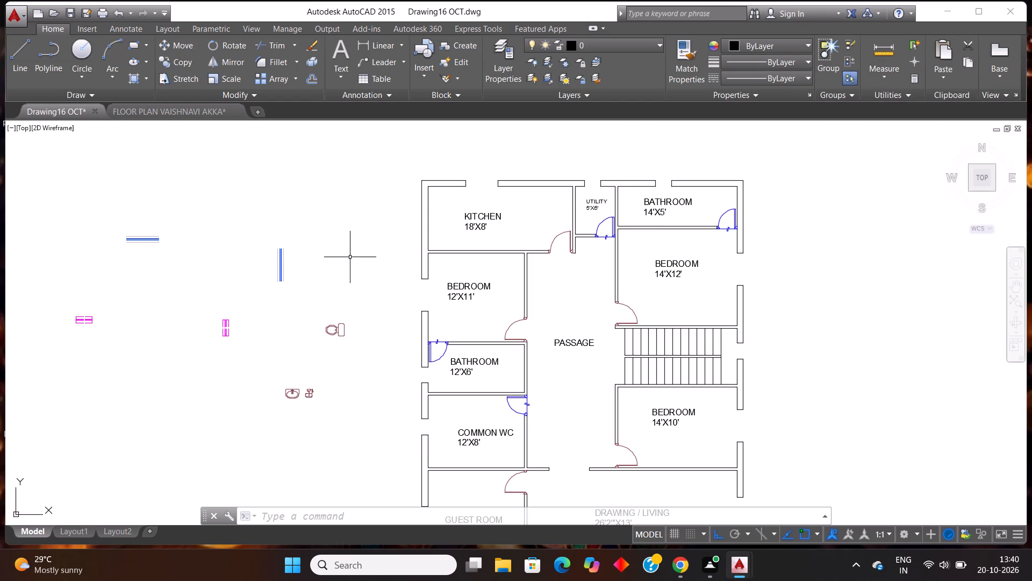
left_click(232, 262)
left_click(71, 208)
key("ctrl+c")
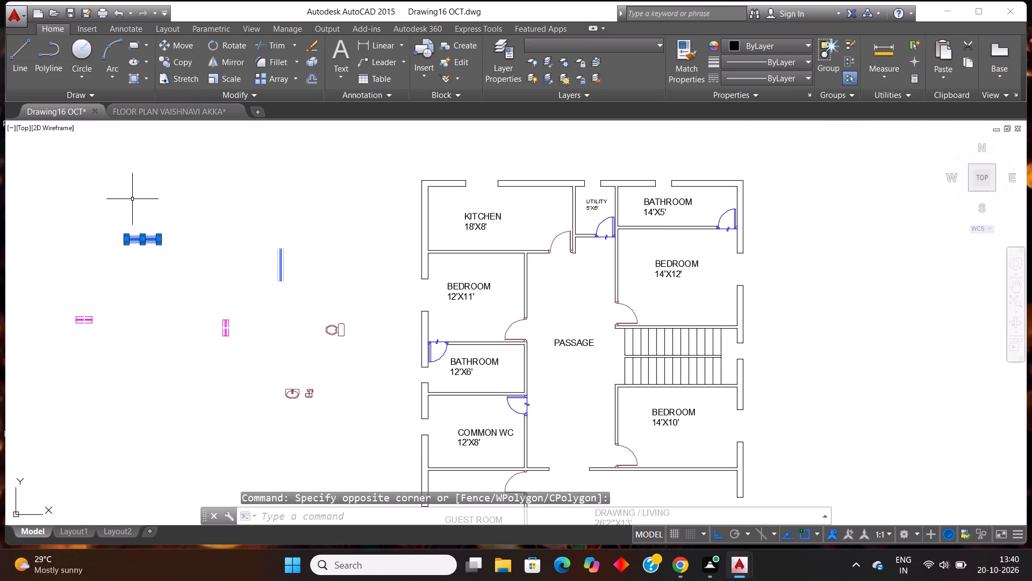
left_click(132, 199, "ctrl")
key("ctrl+v")
scroll(471, 166, "up", 5)
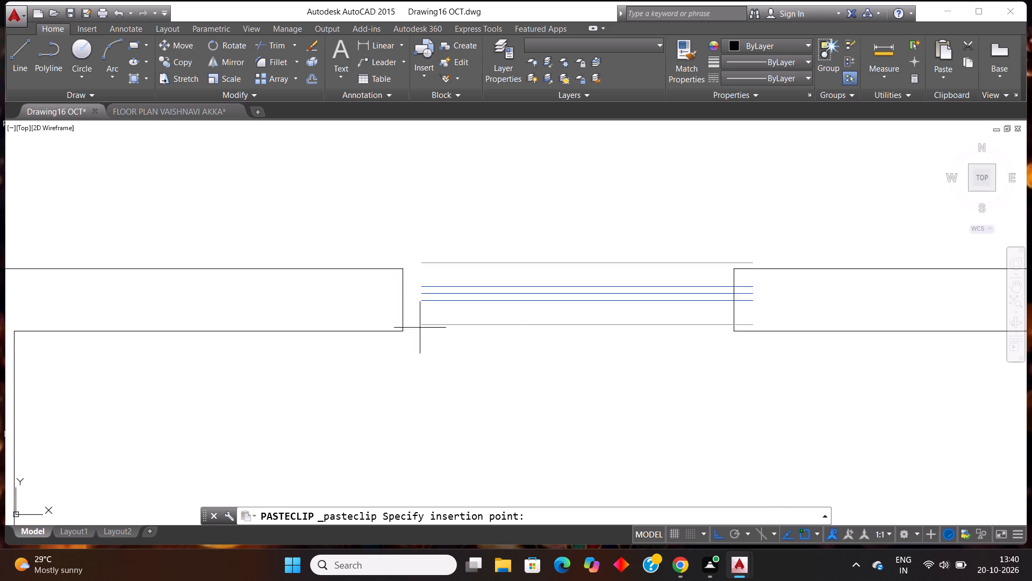
left_click(407, 332)
Paste another horizontal window into the opening in the GUEST ROOM's south wall, aligned with the opening's lower west corner.
scroll(451, 259, "down", 3)
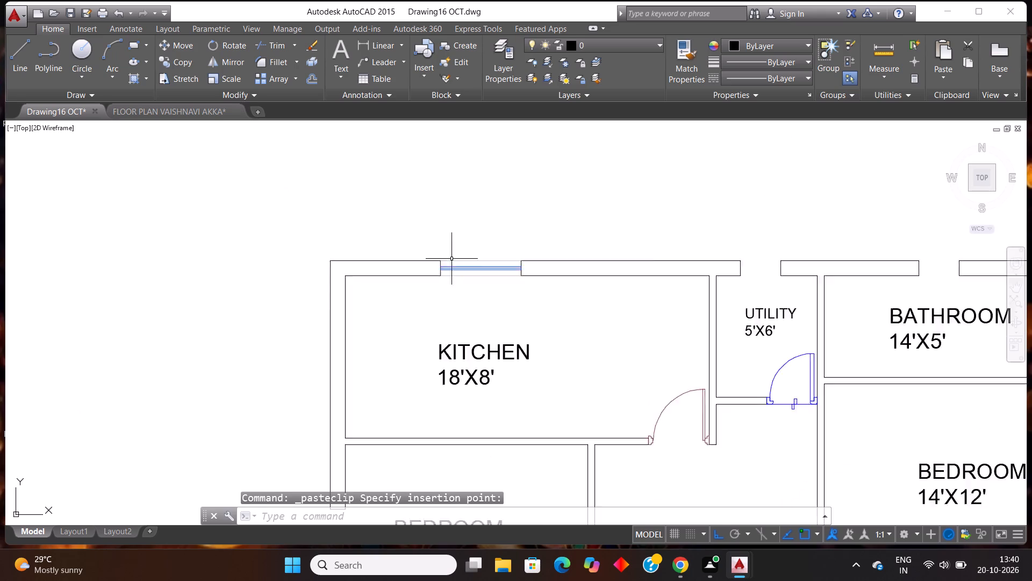
scroll(451, 259, "down", 2)
scroll(557, 238, "up", 2)
scroll(841, 310, "up", 1)
scroll(486, 228, "down", 3)
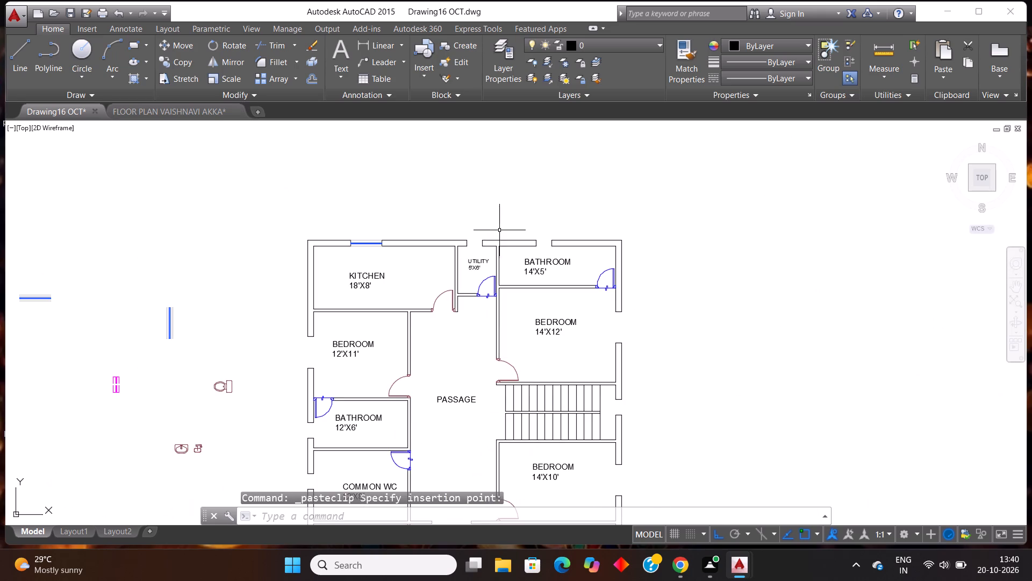
scroll(465, 275, "down", 2)
scroll(447, 442, "up", 2)
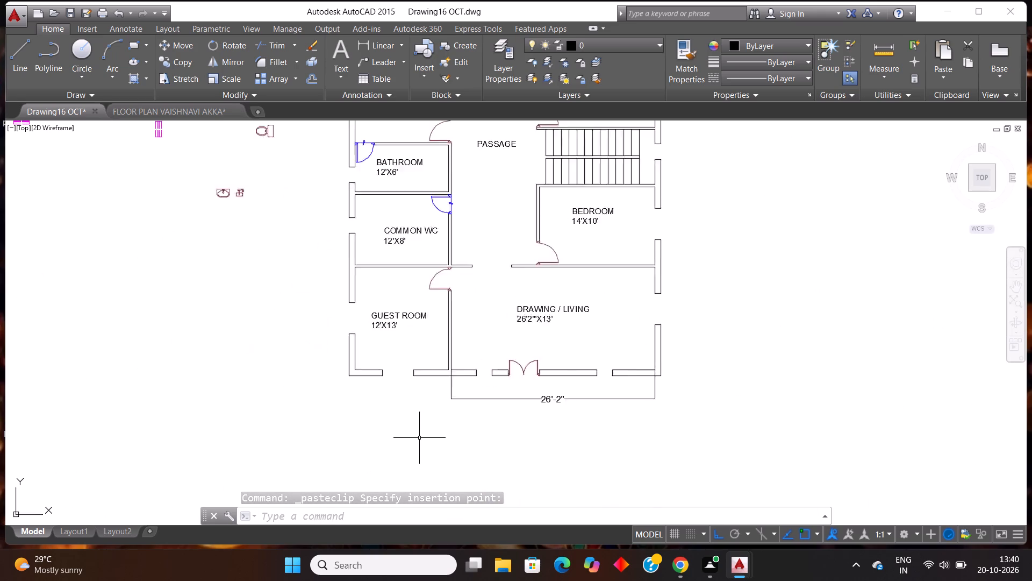
scroll(419, 438, "up", 1)
key("ctrl+v")
scroll(354, 356, "up", 2)
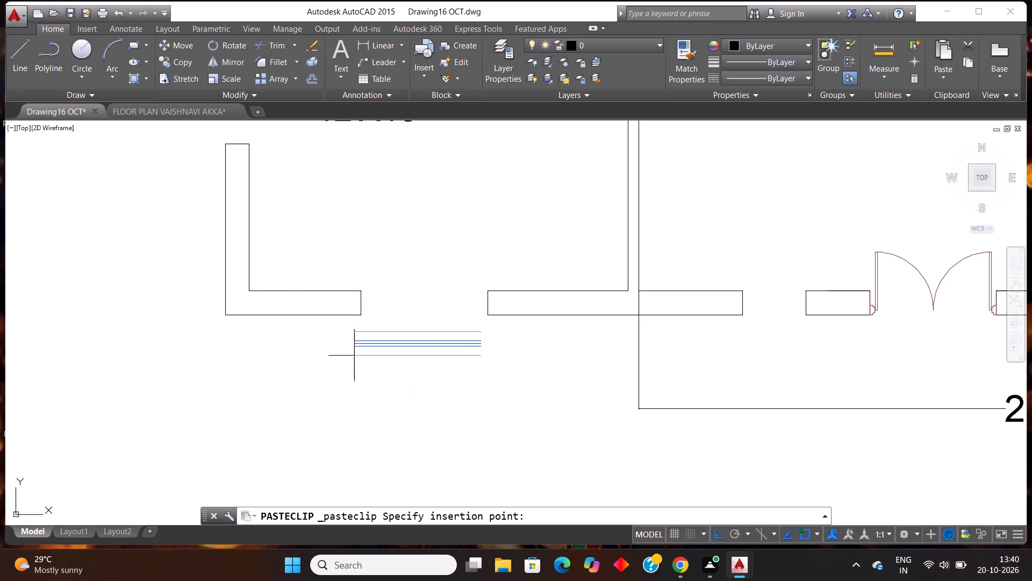
scroll(360, 321, "up", 1)
left_click(361, 314)
Copy the vertical window west of the plan into the west wall opening of the 12'X11' BEDROOM.
scroll(361, 314, "down", 3)
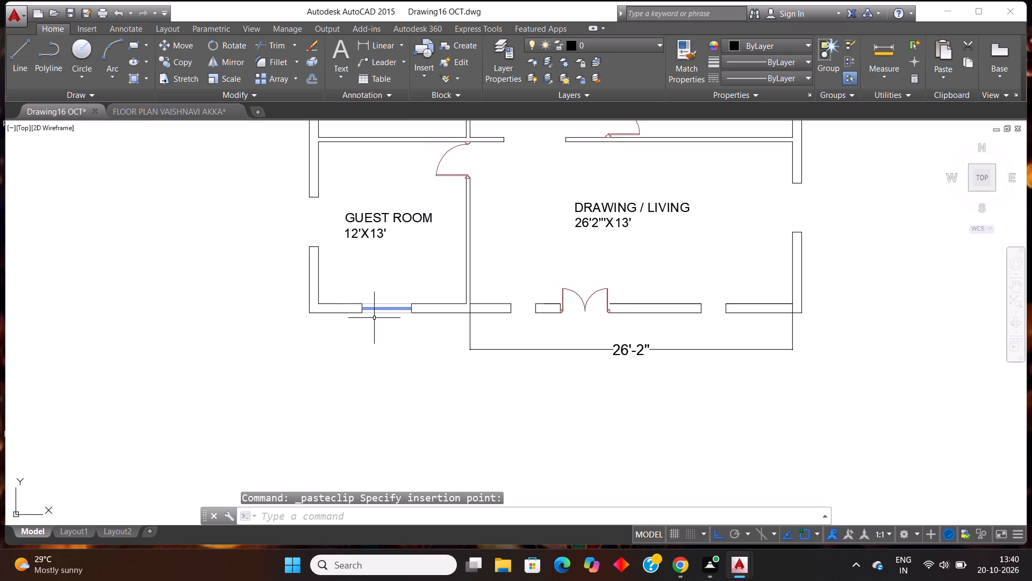
scroll(375, 318, "down", 1)
scroll(598, 301, "up", 2)
scroll(598, 301, "down", 2)
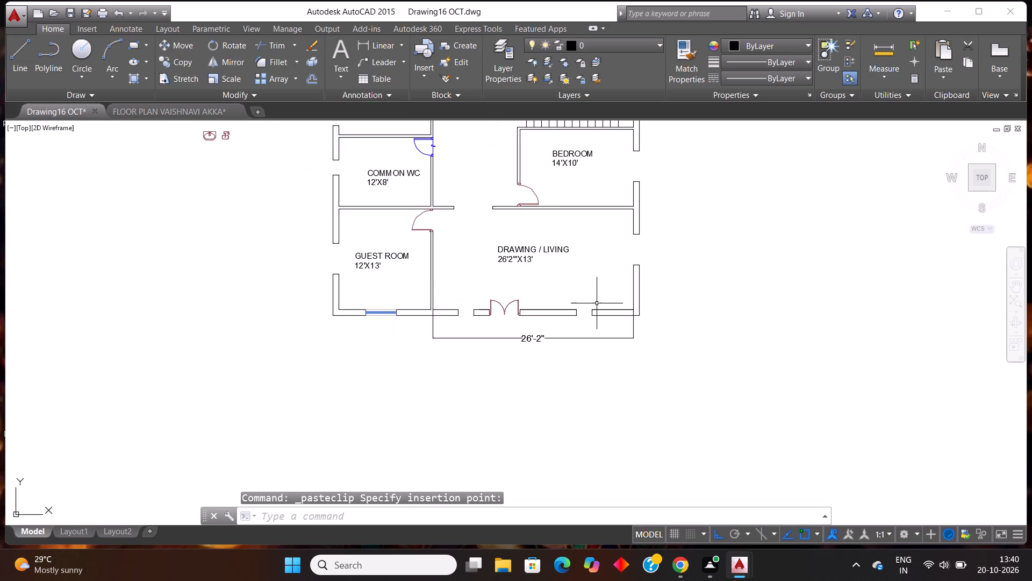
scroll(597, 303, "down", 2)
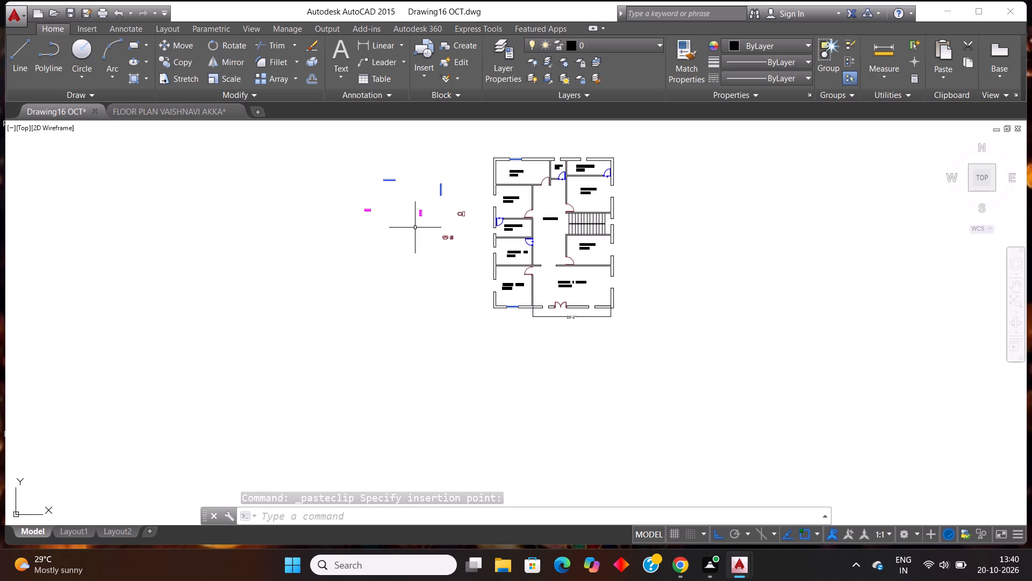
left_click(447, 202)
left_click(435, 176)
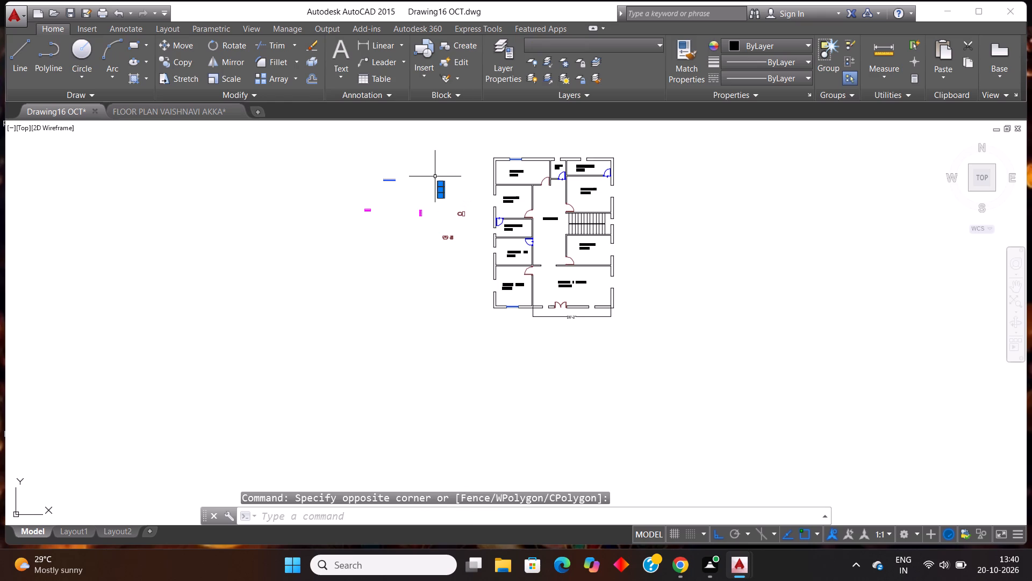
key("ctrl+c")
key("ctrl+v")
scroll(505, 201, "up", 4)
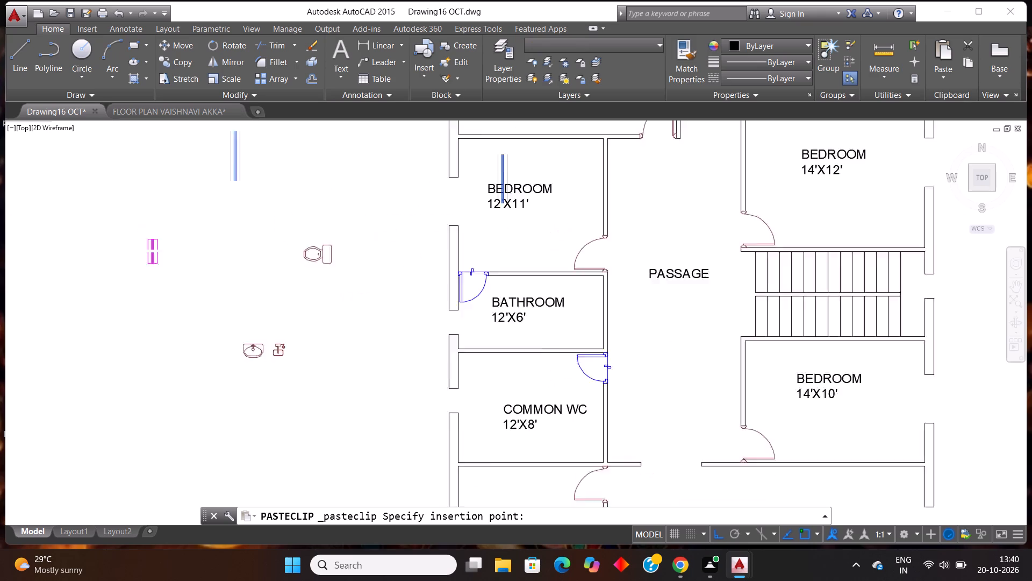
left_click(415, 238)
Paste another vertical window into the opening in the GUEST ROOM's west wall.
scroll(411, 261, "down", 3)
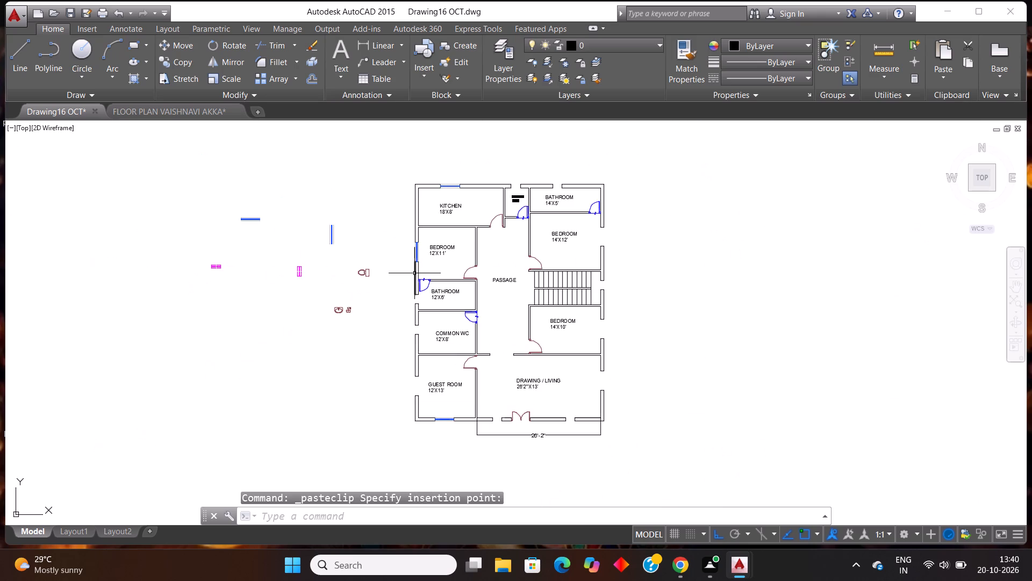
scroll(410, 321, "up", 2)
scroll(441, 350, "up", 1)
scroll(441, 350, "down", 2)
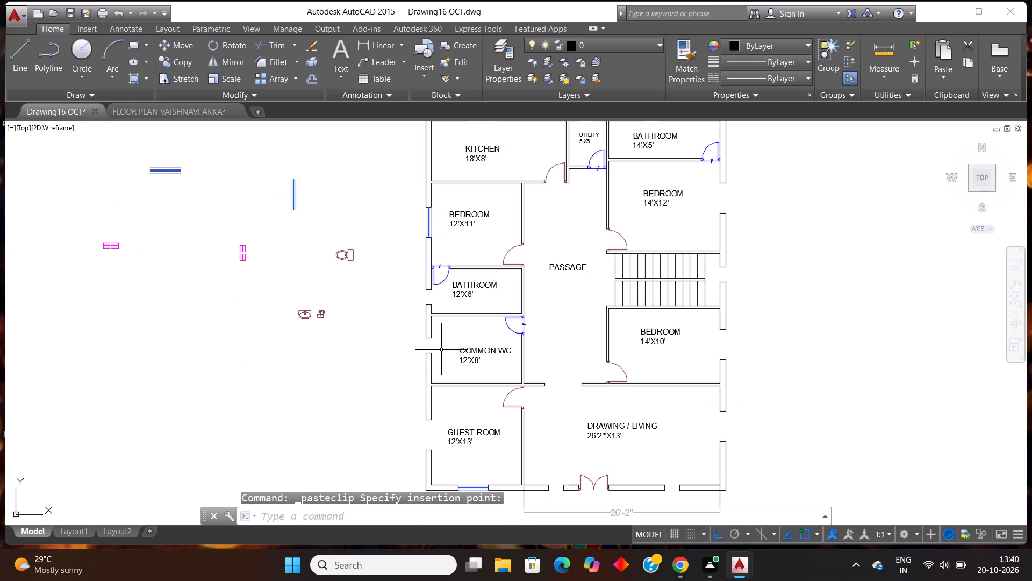
key("ctrl+v")
scroll(431, 469, "up", 3)
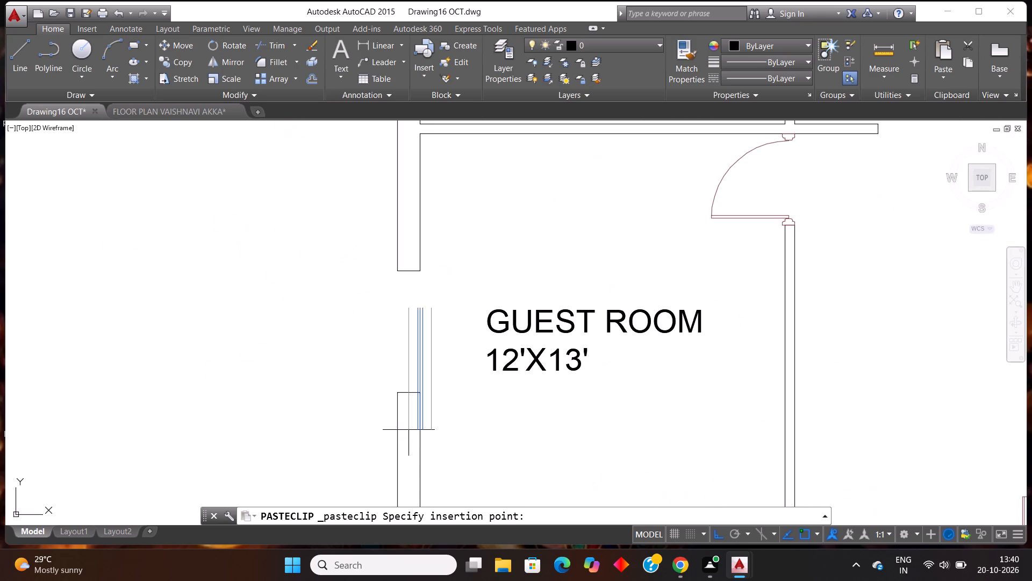
left_click(395, 390)
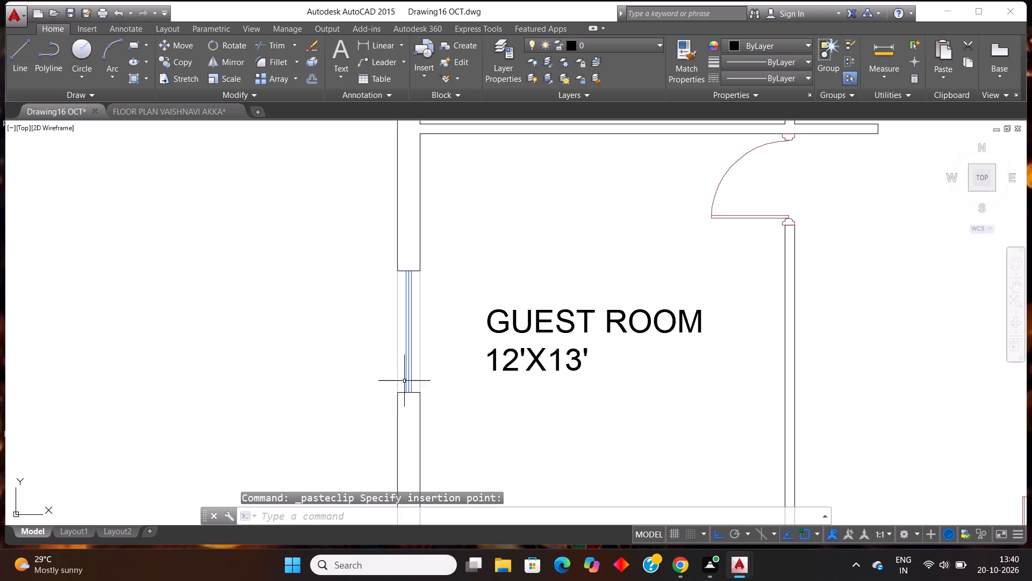
Paste another vertical window into the opening in the DRAWING / LIVING room's east wall.
scroll(413, 376, "down", 4)
scroll(621, 351, "up", 2)
key("ctrl+v")
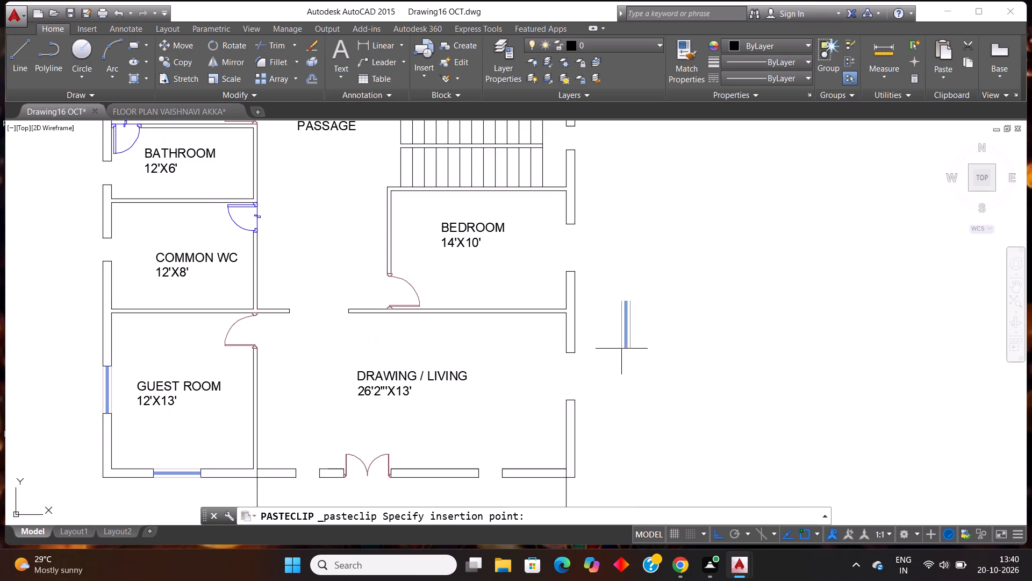
scroll(587, 399, "up", 2)
left_click(526, 403)
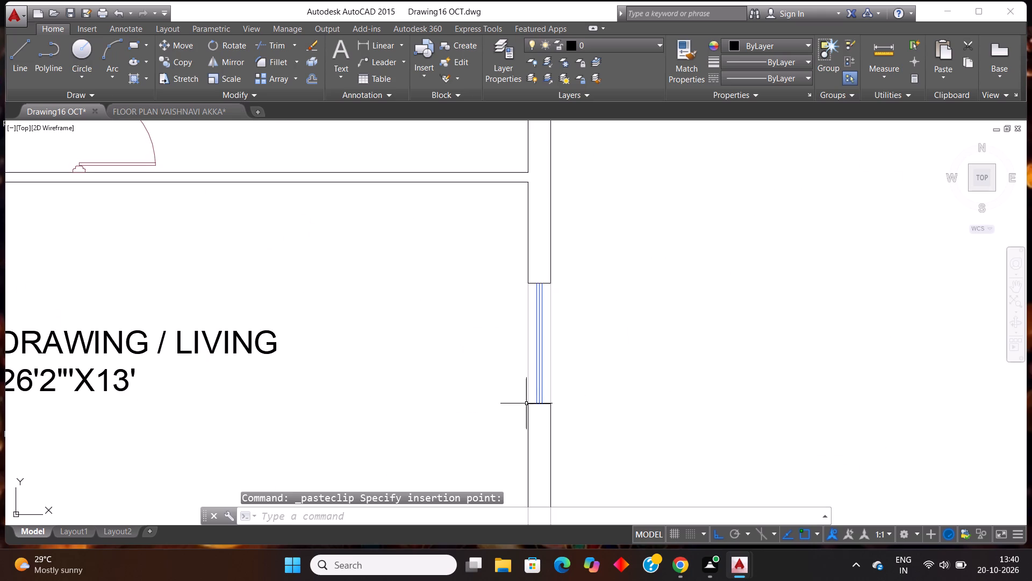
Paste another vertical window into the east wall opening of the 14'X10' BEDROOM.
scroll(549, 408, "down", 2)
scroll(650, 445, "down", 2)
scroll(651, 432, "up", 2)
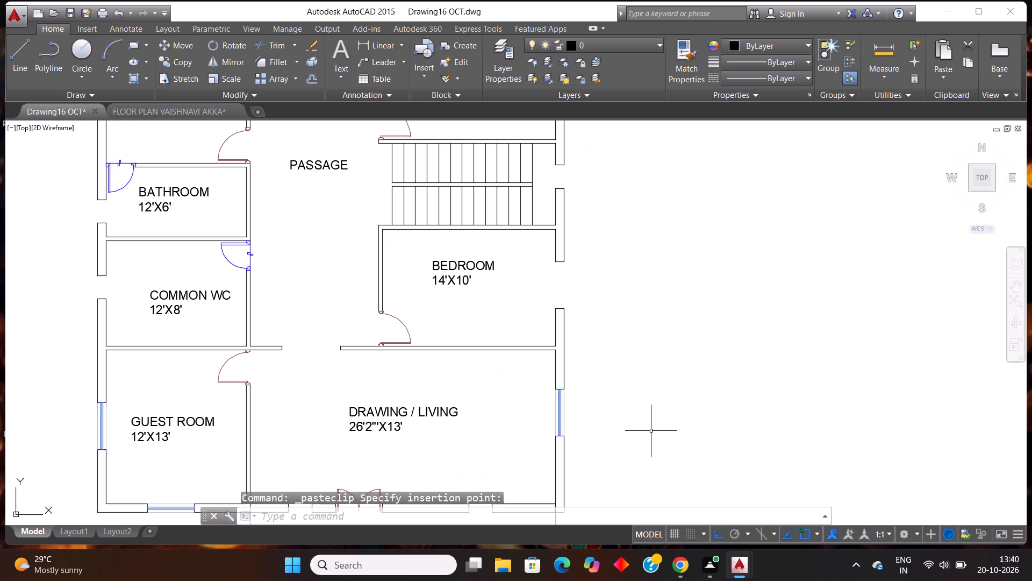
key("ctrl+v")
scroll(574, 286, "up", 2)
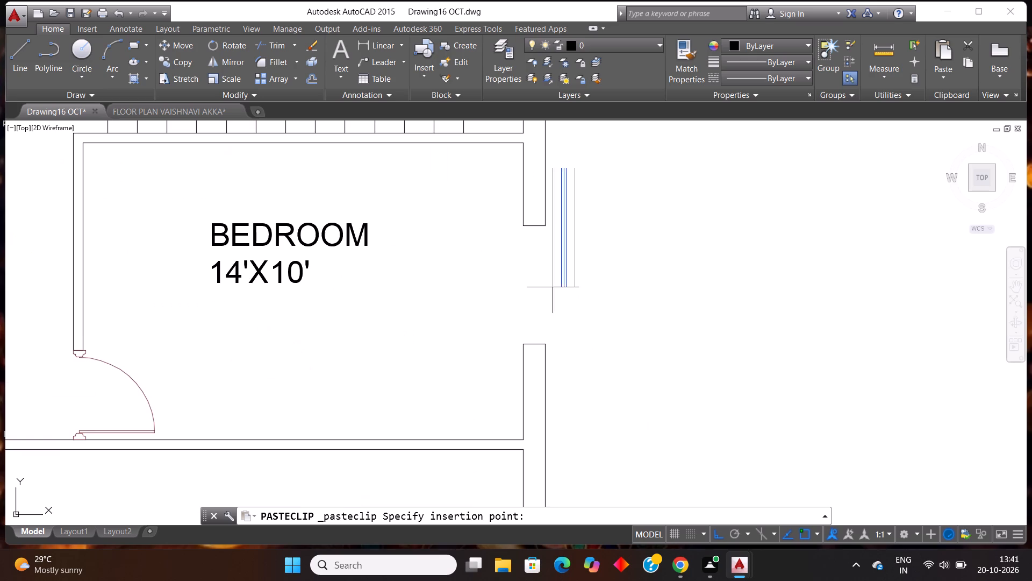
left_click(522, 344)
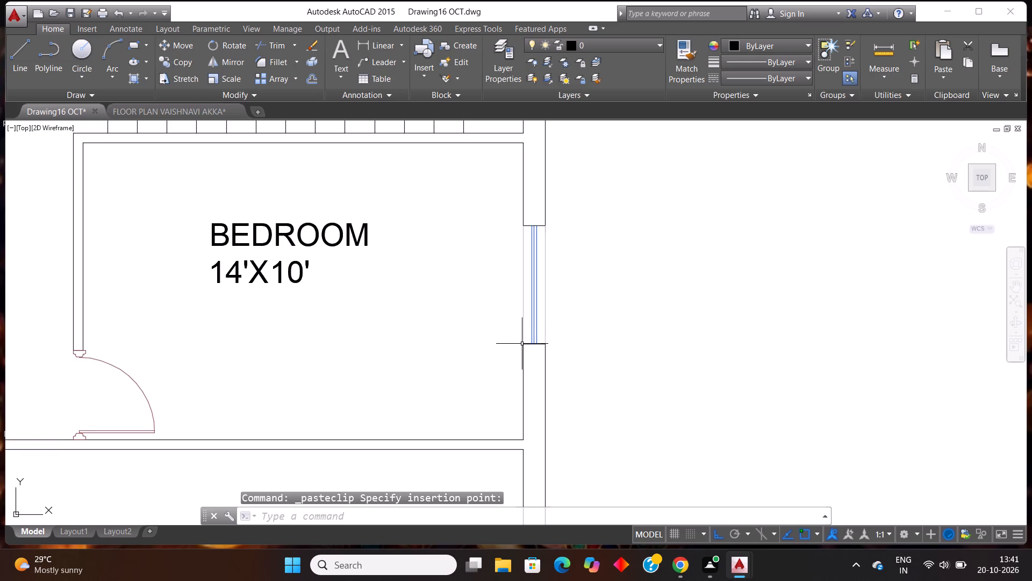
Paste another vertical window into the east wall opening of the 14'X12' BEDROOM.
scroll(610, 429, "down", 4)
scroll(622, 295, "up", 2)
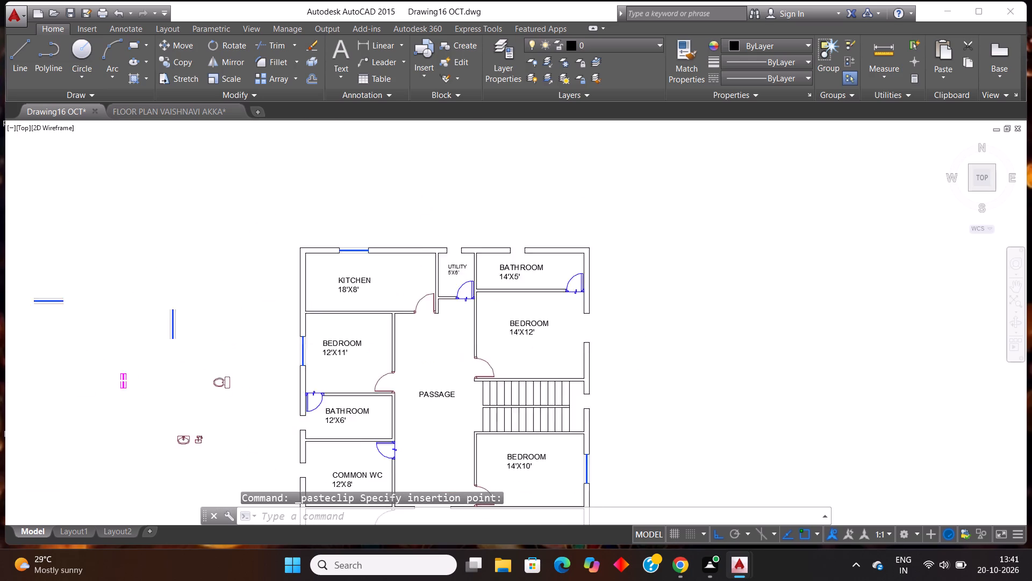
key("ctrl+v")
scroll(576, 362, "up", 2)
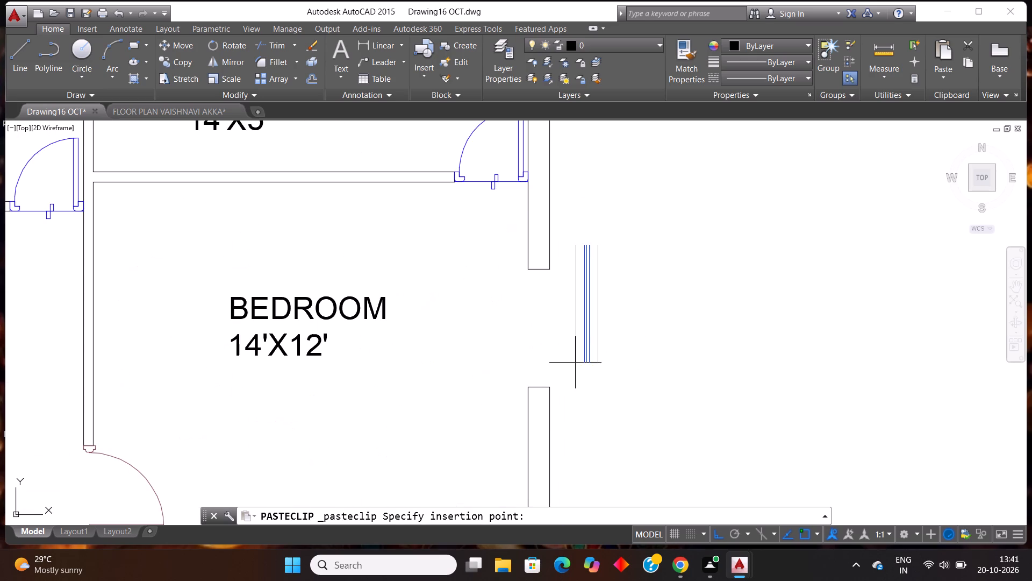
left_click(526, 387)
Copy the vertical magenta ventilator west of the plan into the opening in the COMMON WC's west wall.
scroll(592, 373, "down", 3)
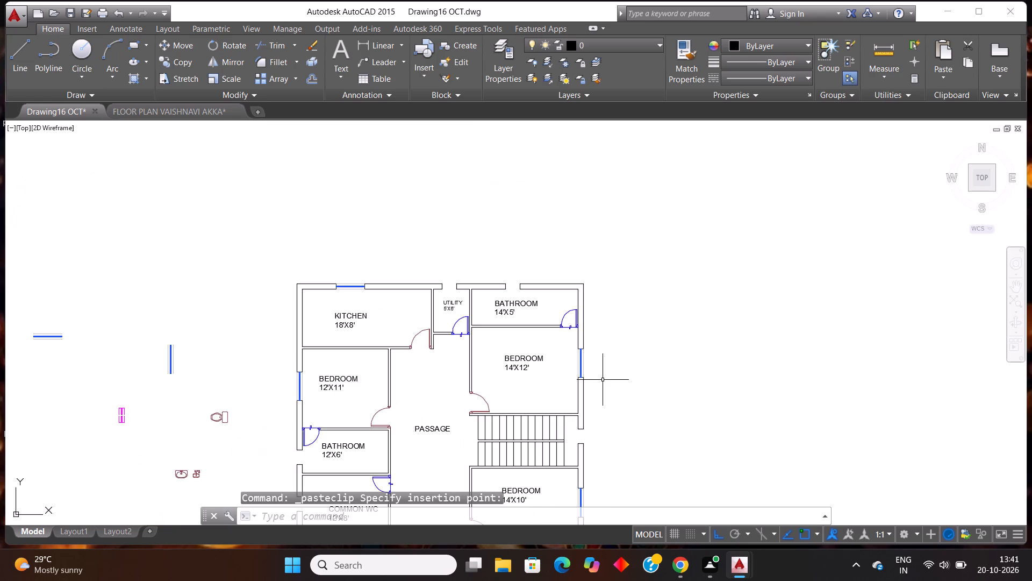
scroll(604, 381, "down", 2)
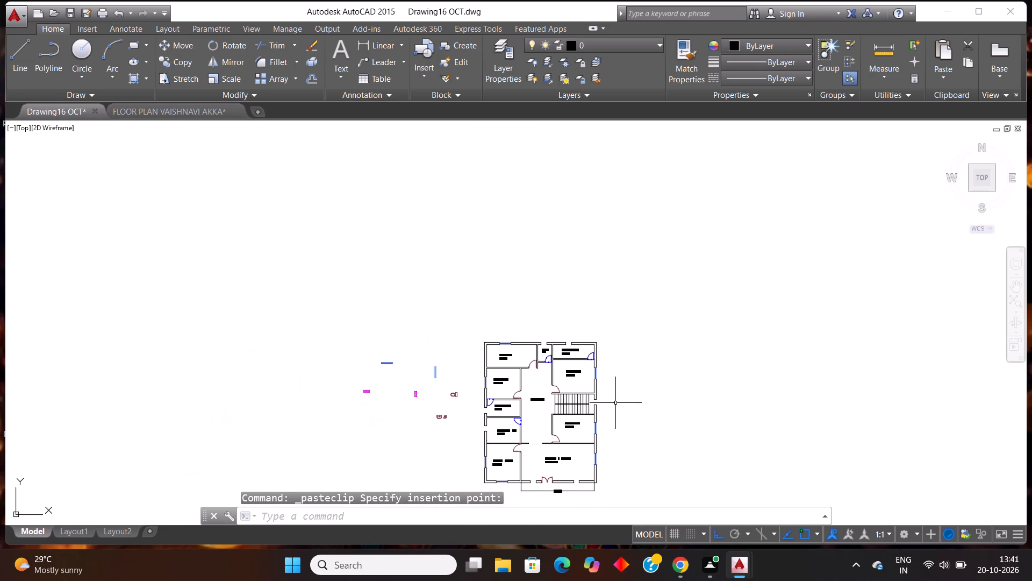
scroll(615, 403, "down", 1)
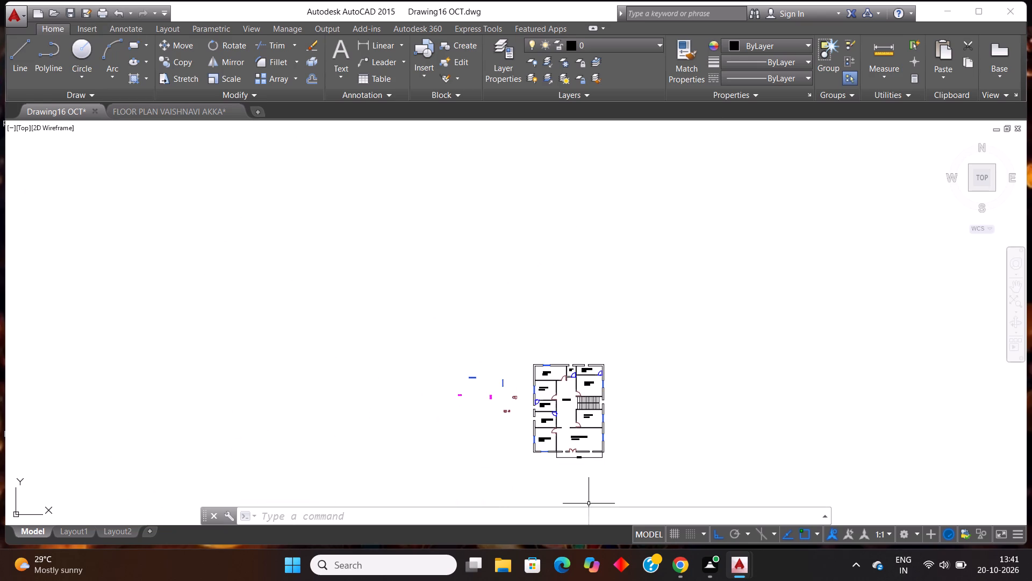
scroll(582, 461, "up", 3)
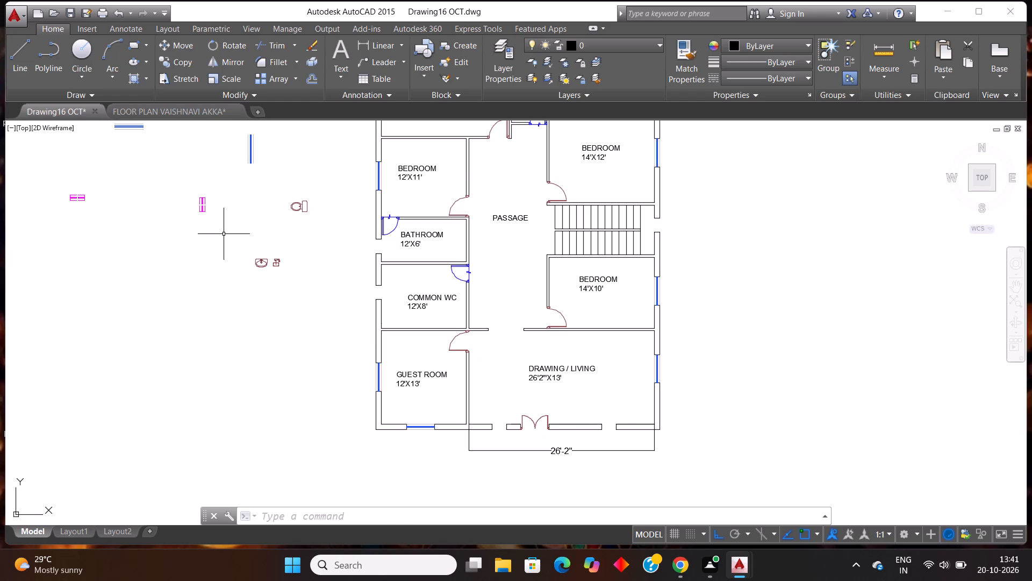
left_click_drag(225, 227, 213, 229)
left_click(130, 189)
key("ctrl+c")
key("ctrl+v")
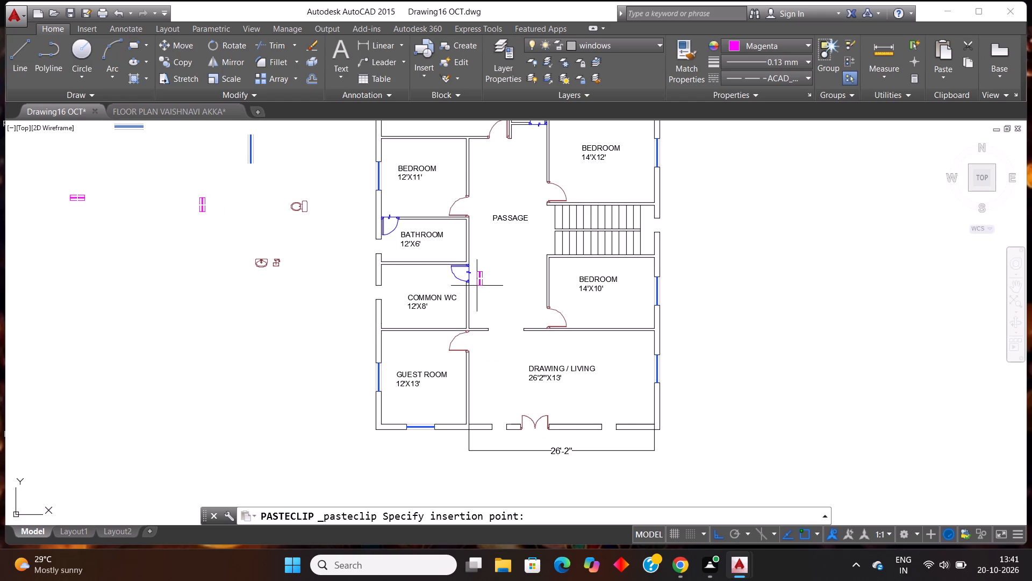
scroll(350, 284, "up", 4)
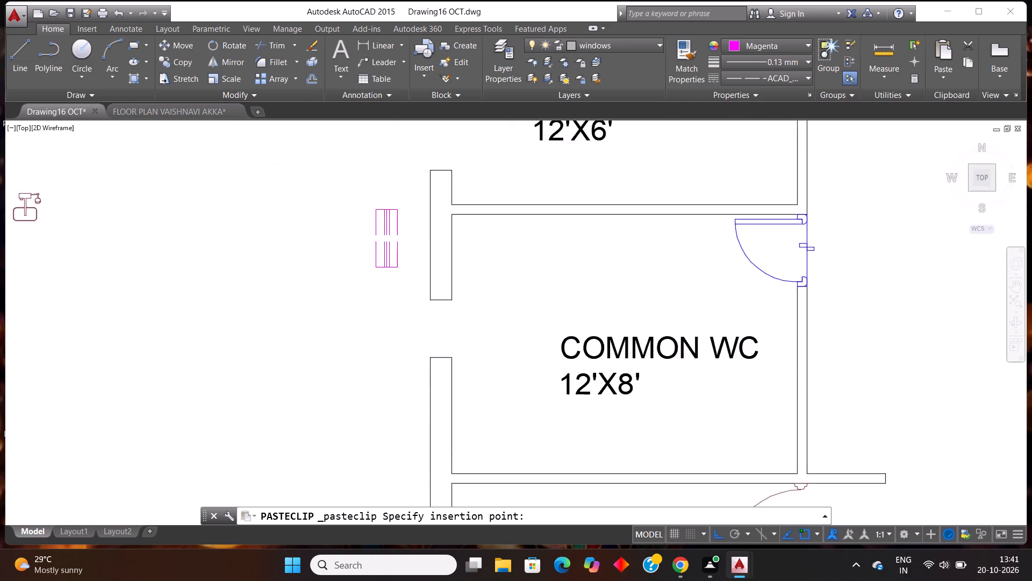
left_click(461, 410)
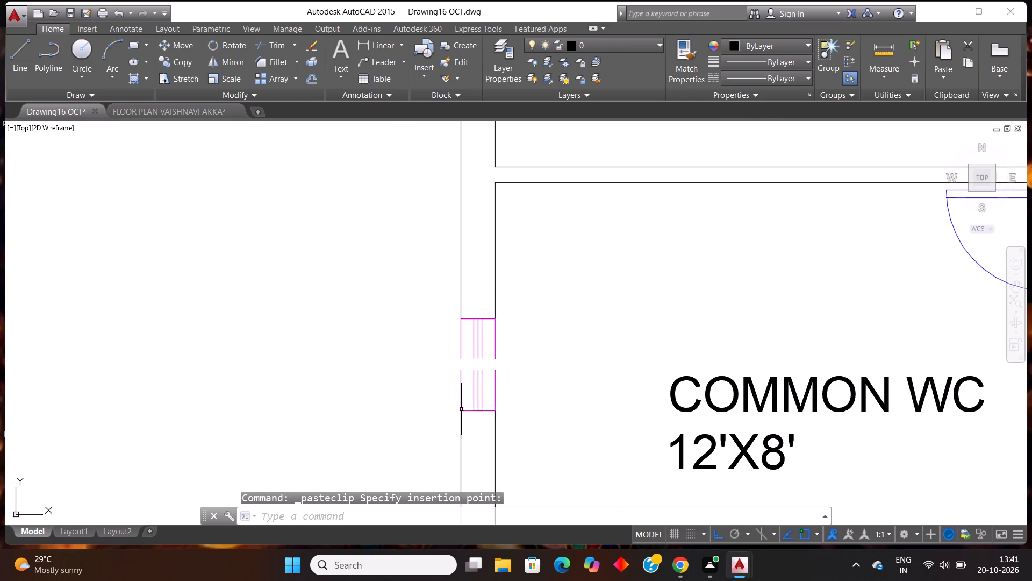
Paste another vertical ventilator into the west wall opening of the 12'X6' BATHROOM.
scroll(479, 399, "down", 3)
scroll(478, 318, "up", 3)
key("ctrl+v")
scroll(489, 325, "up", 1)
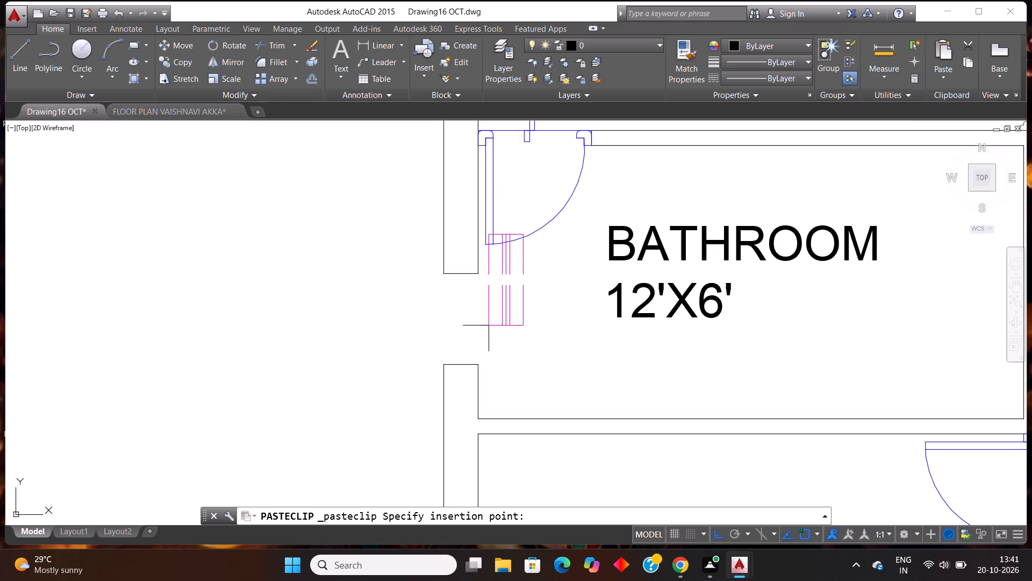
scroll(489, 325, "up", 1)
left_click(368, 428)
Paste another vertical ventilator into the east wall opening beside the staircase.
scroll(418, 414, "down", 3)
scroll(475, 427, "down", 2)
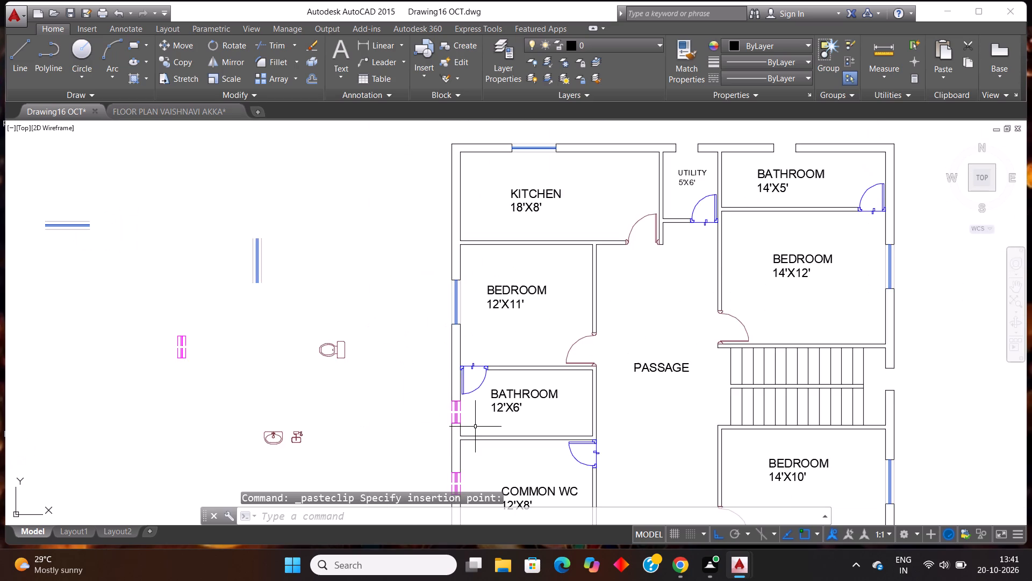
scroll(475, 427, "down", 1)
scroll(545, 386, "down", 2)
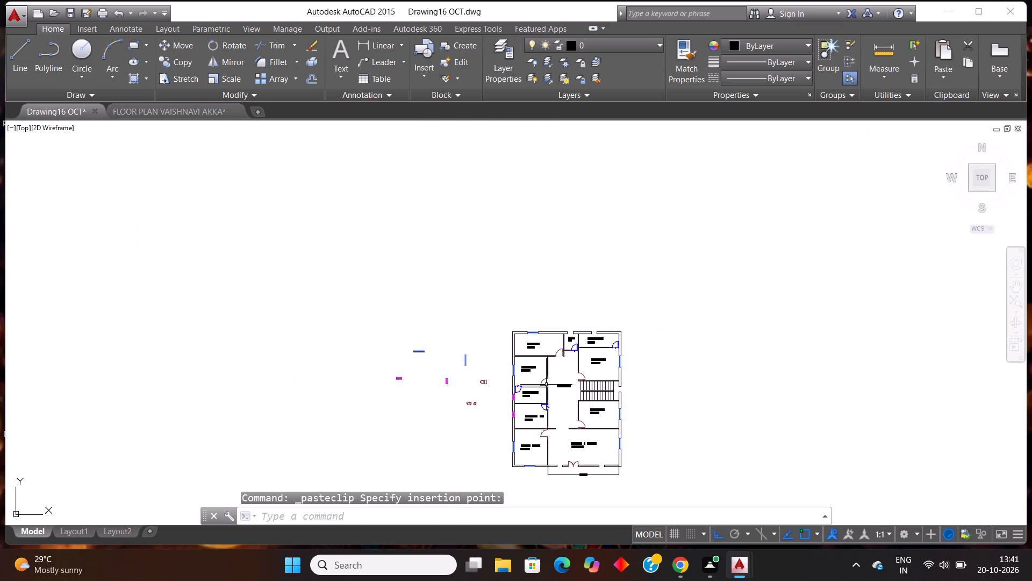
scroll(619, 414, "up", 1)
scroll(647, 378, "up", 3)
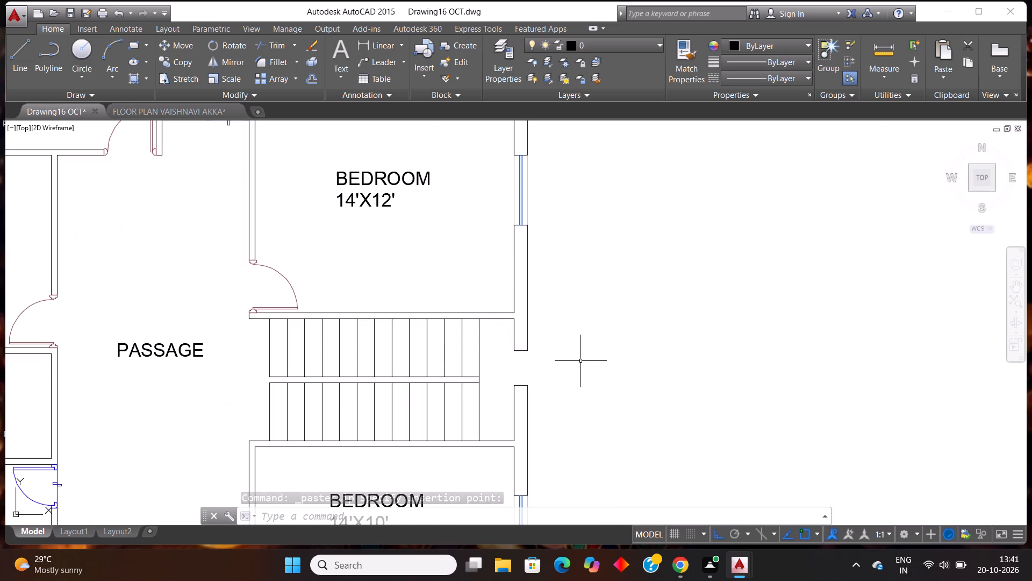
key("ctrl+v")
scroll(514, 370, "up", 2)
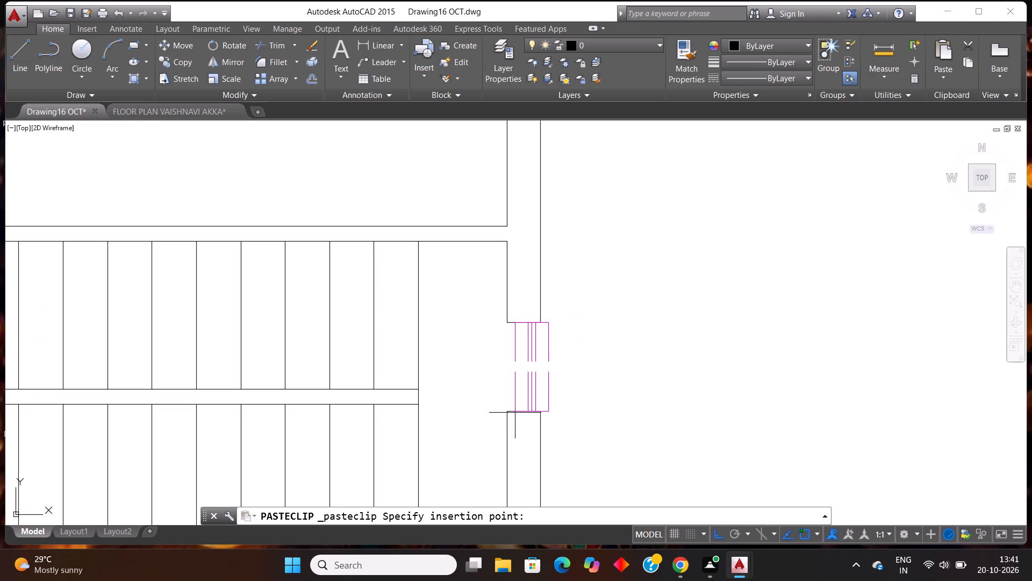
left_click(505, 409)
Copy the horizontal magenta ventilator into the DRAWING / LIVING room's south wall opening west of the double door.
scroll(584, 375, "down", 4)
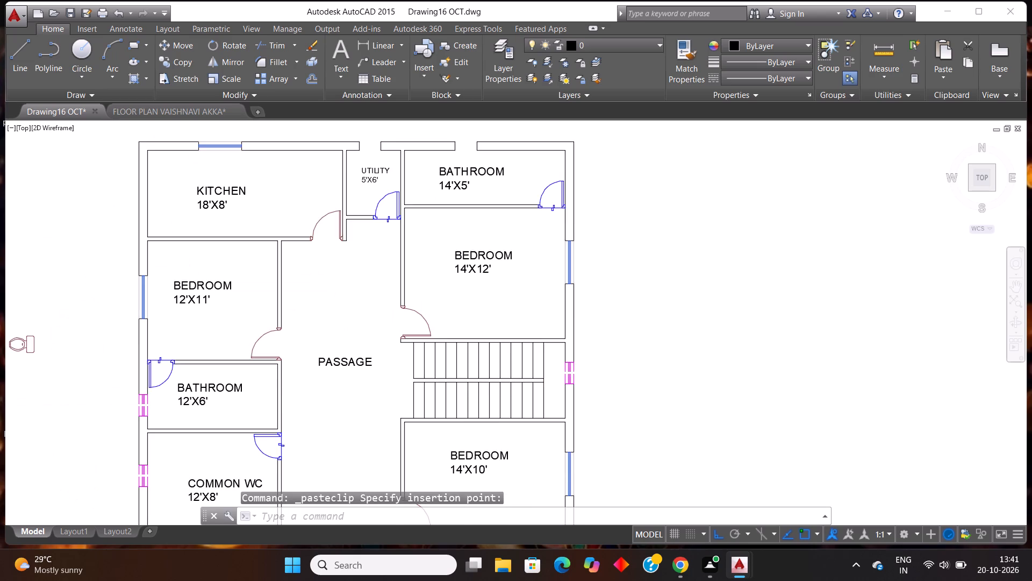
scroll(596, 305, "down", 1)
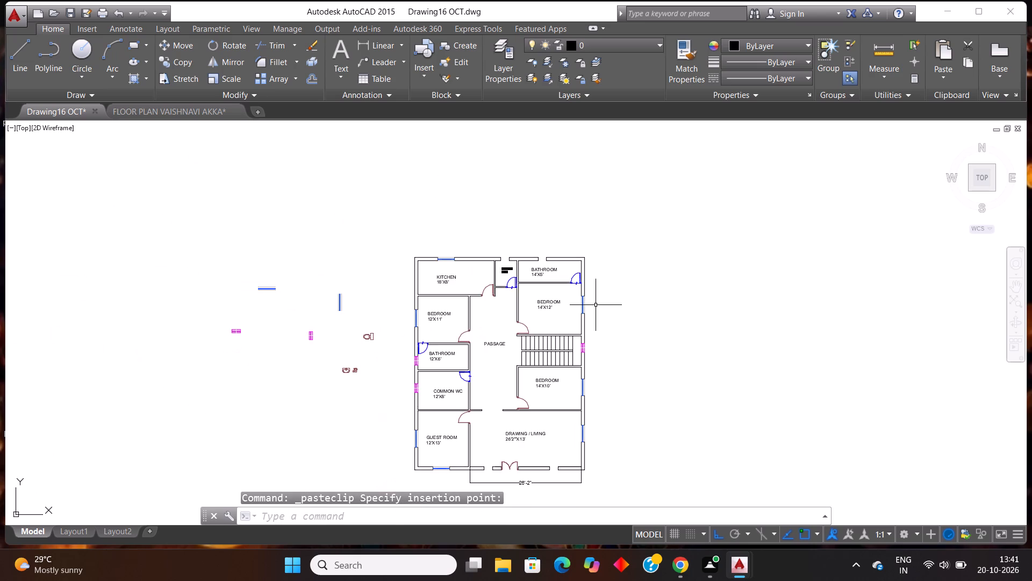
left_click(277, 348)
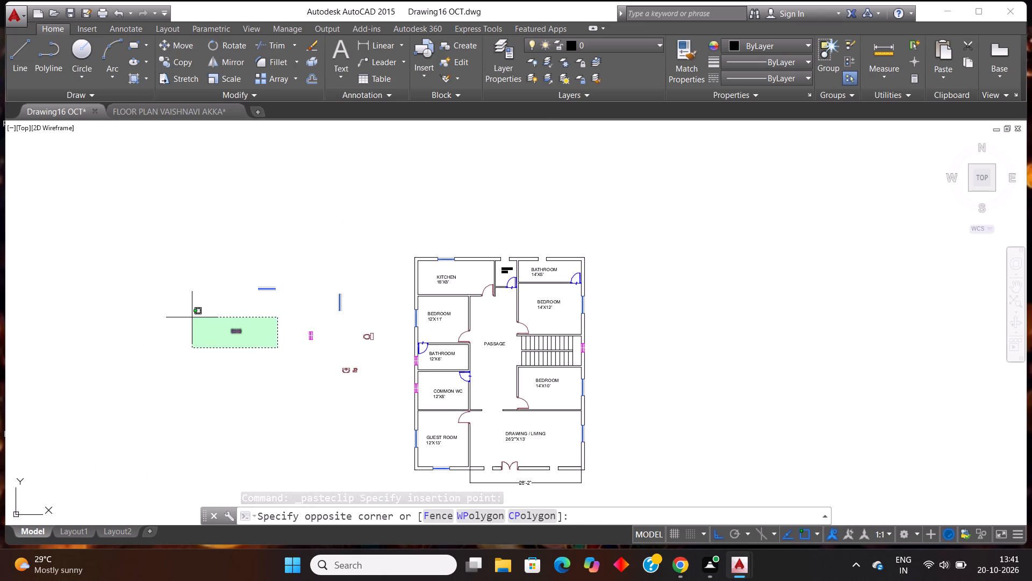
left_click(192, 317)
key("ctrl+c")
key("ctrl+v")
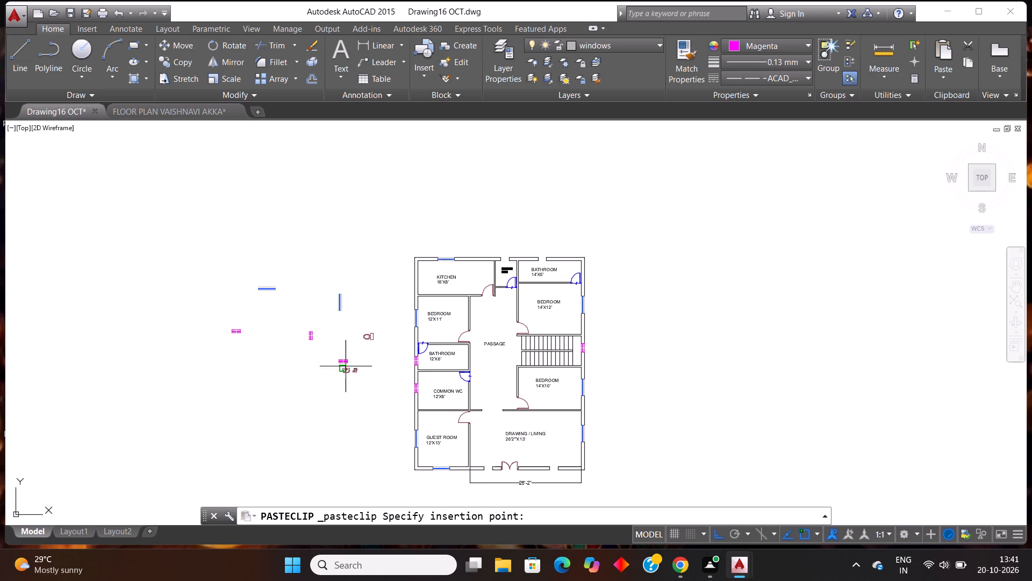
scroll(493, 486, "up", 4)
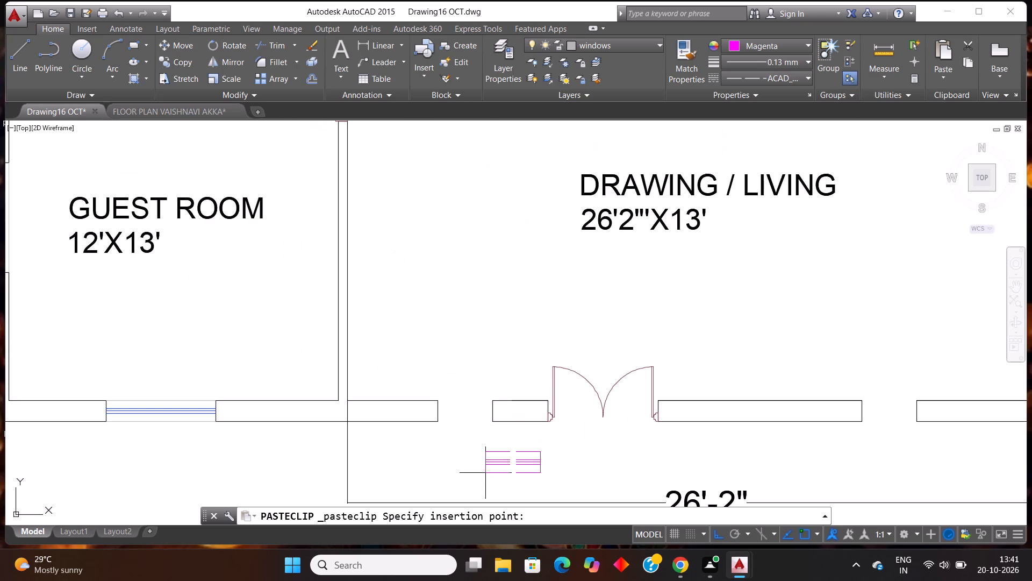
scroll(485, 473, "up", 1)
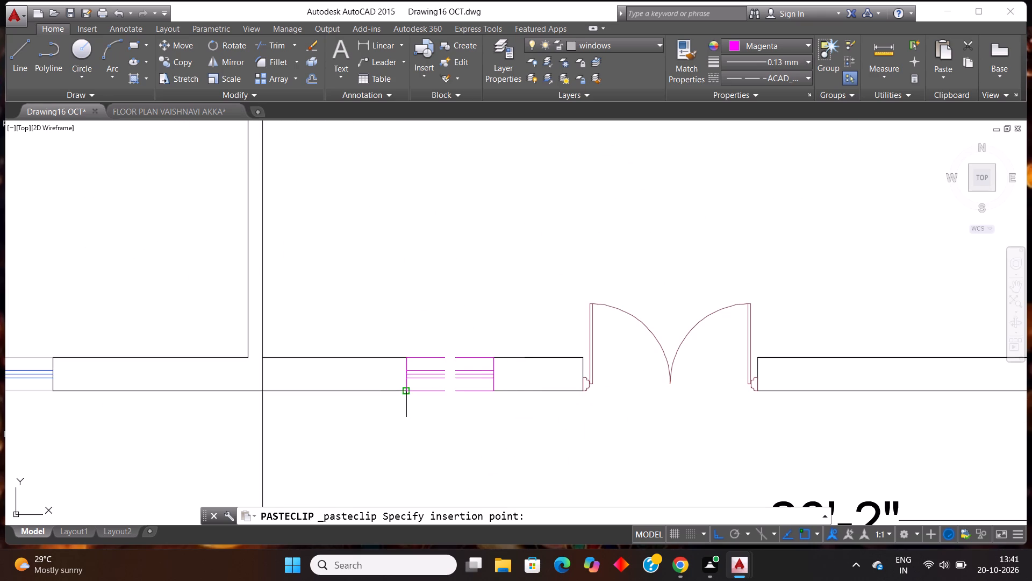
left_click(405, 389)
Paste another horizontal ventilator into the DRAWING / LIVING room's south wall opening east of the double door.
scroll(466, 368, "down", 2)
scroll(693, 377, "down", 1)
scroll(737, 364, "up", 2)
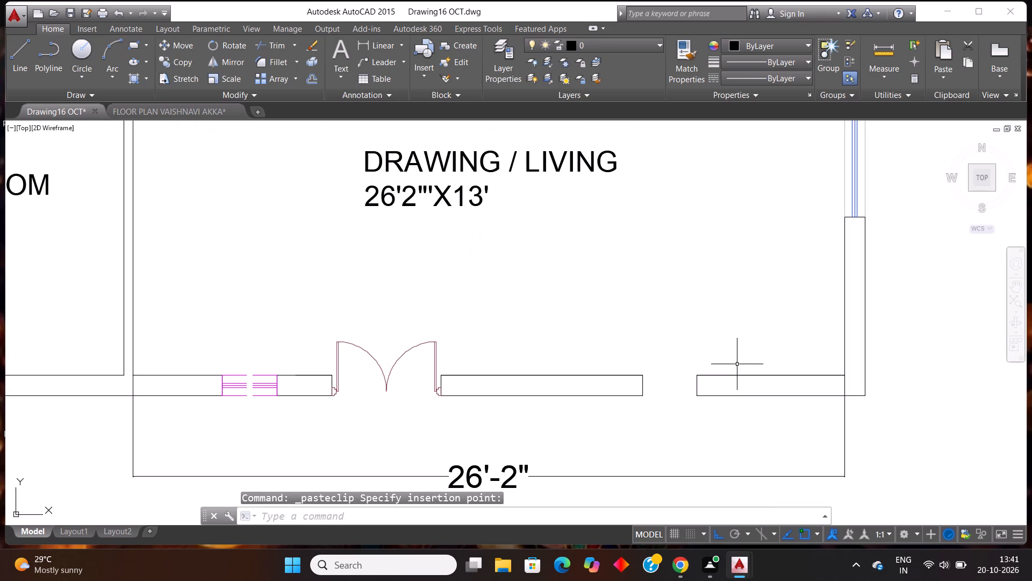
key("ctrl+v")
scroll(682, 434, "up", 2)
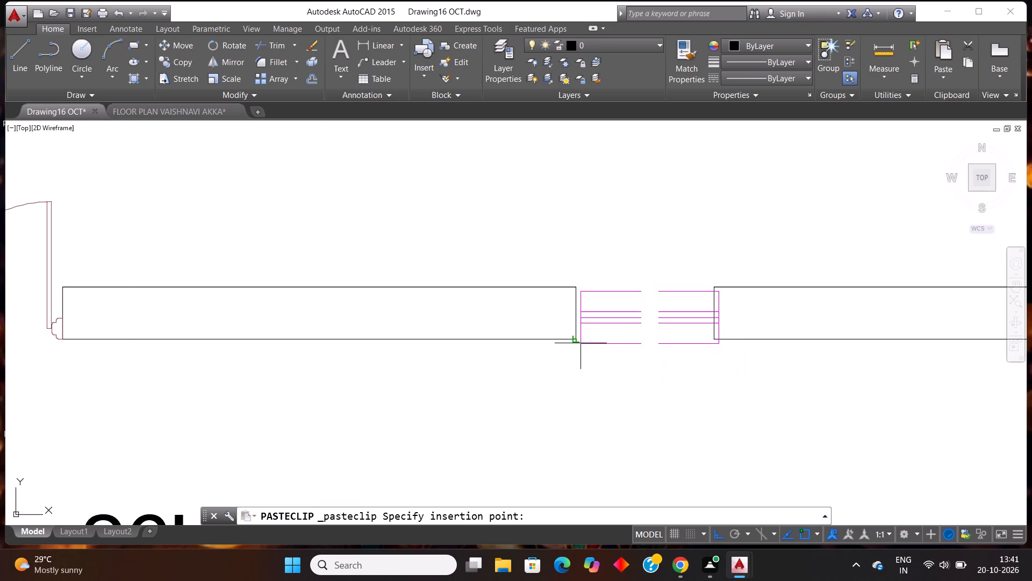
left_click(577, 341)
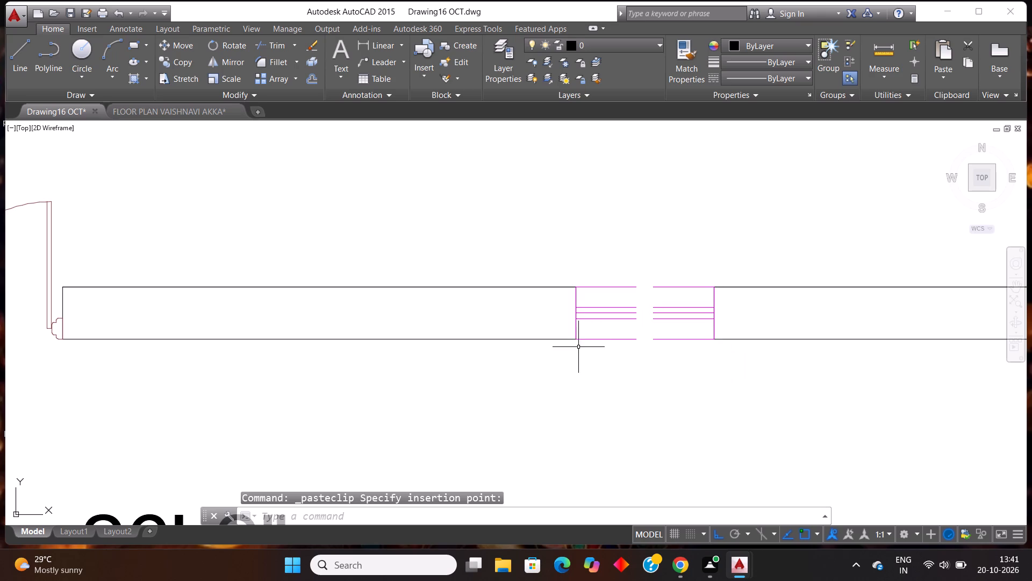
Paste another horizontal ventilator into the opening in the UTILITY room's north wall.
scroll(578, 347, "down", 6)
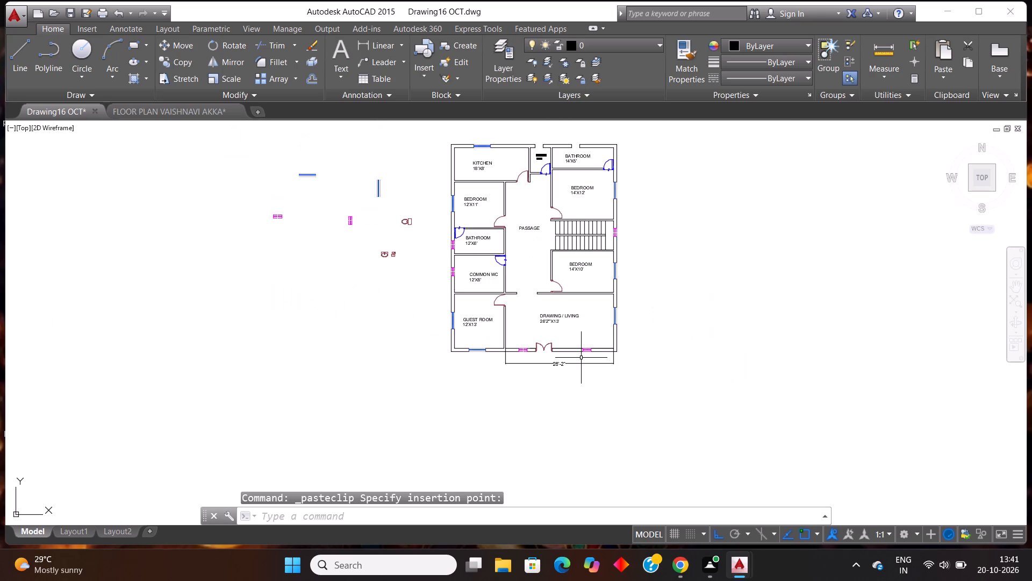
scroll(580, 358, "down", 1)
scroll(544, 207, "up", 1)
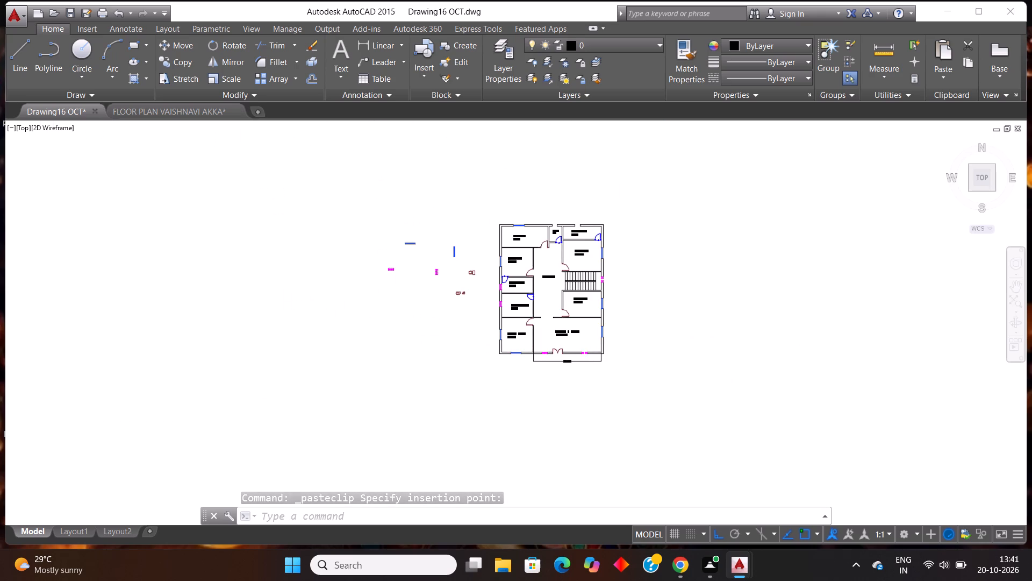
scroll(582, 245, "up", 2)
scroll(514, 207, "up", 3)
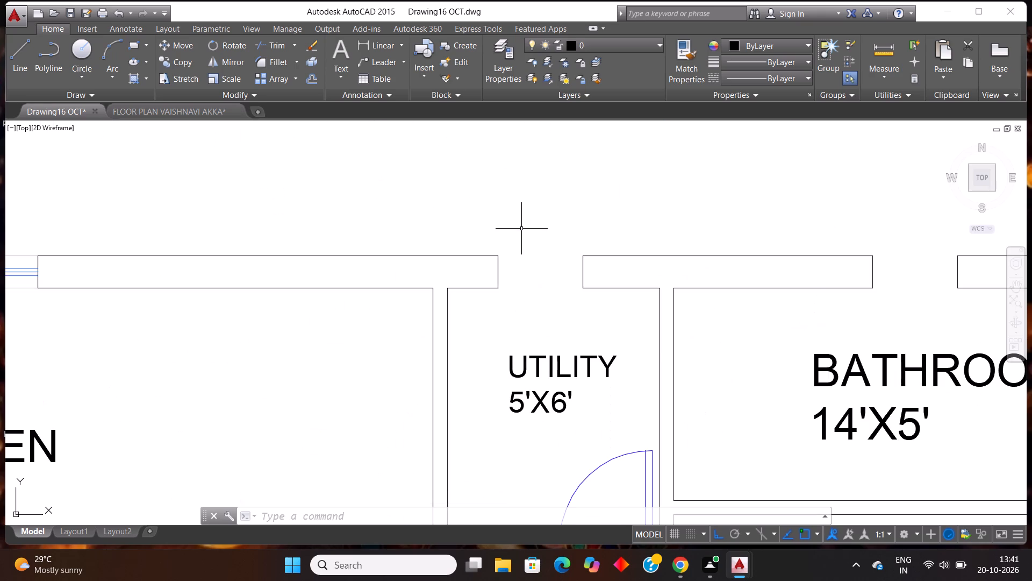
key("ctrl+v")
scroll(515, 313, "up", 2)
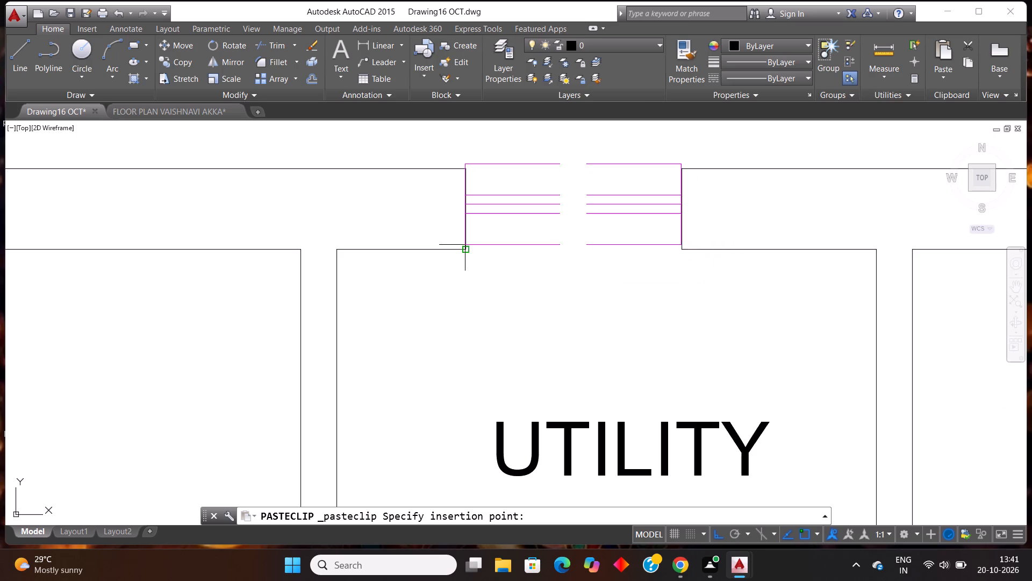
left_click(465, 250)
Paste another horizontal ventilator into the north wall opening of the 14'X5' BATHROOM.
scroll(521, 328, "down", 3)
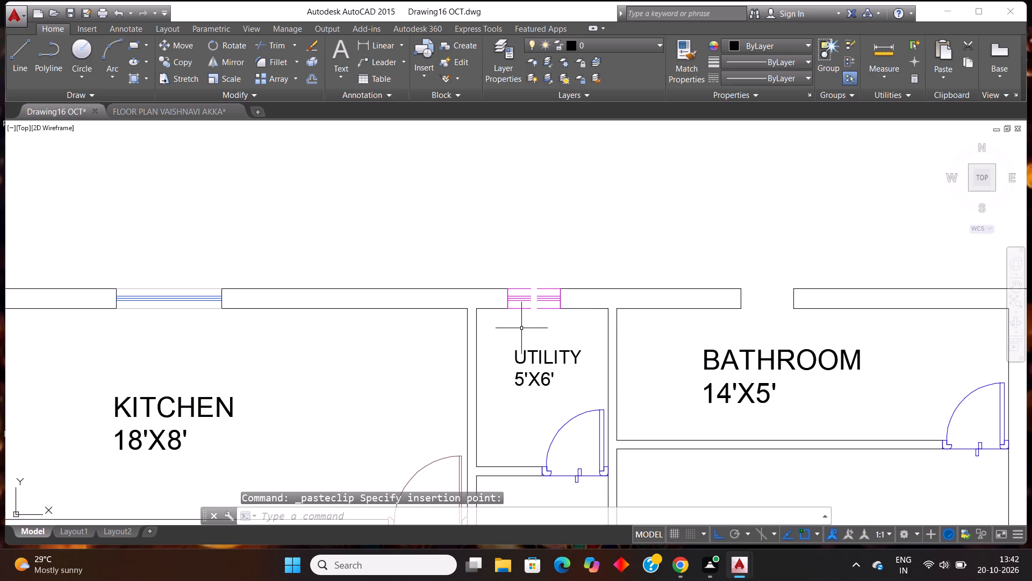
scroll(643, 303, "down", 1)
scroll(783, 306, "up", 1)
key("ctrl+v")
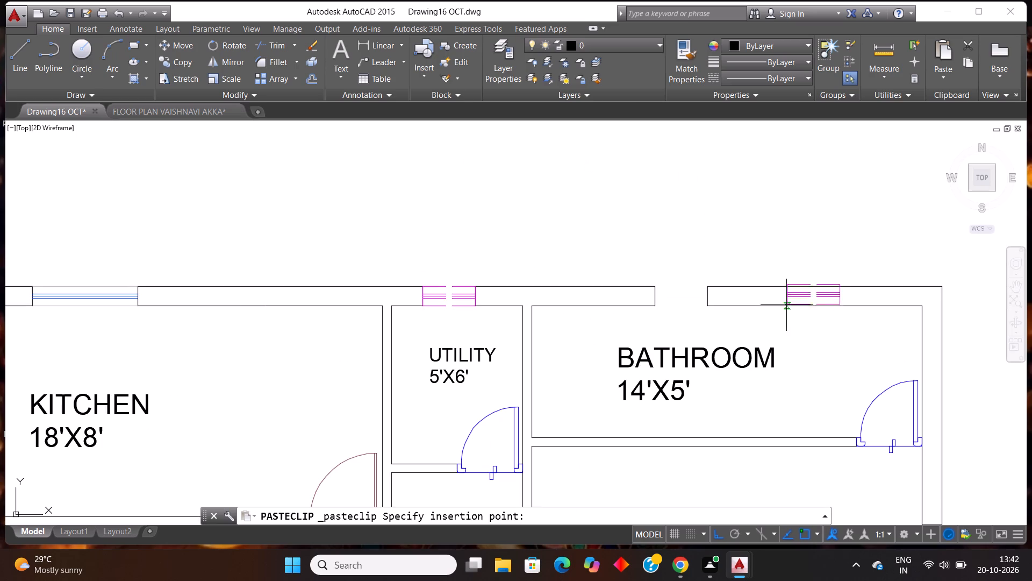
scroll(736, 345, "up", 2)
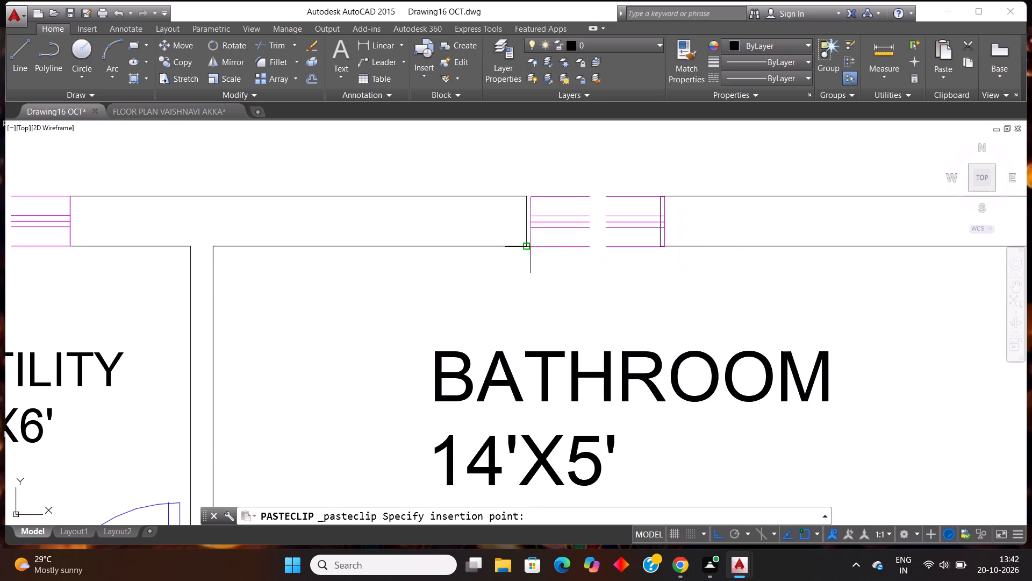
left_click(528, 245)
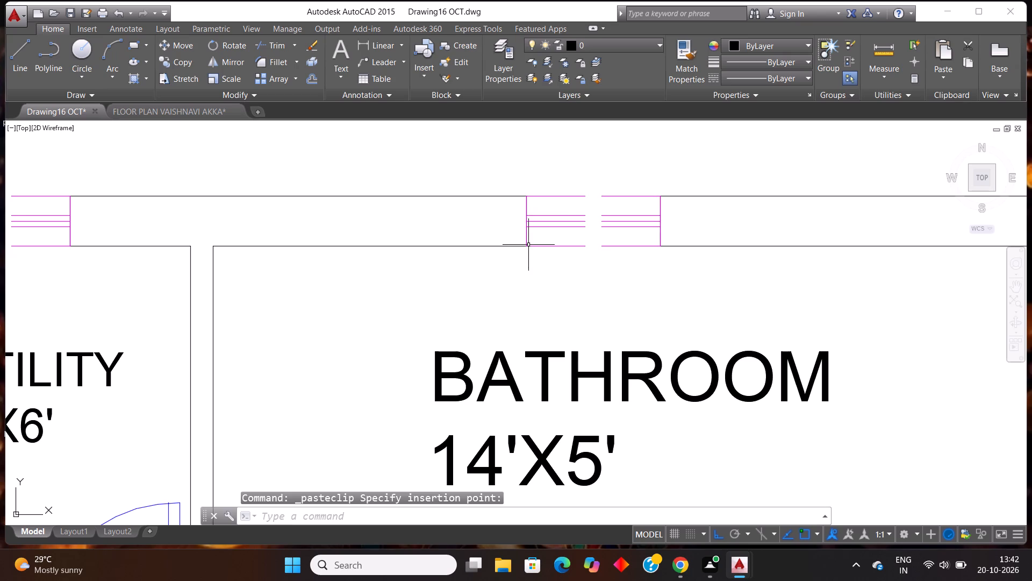
scroll(575, 290, "down", 5)
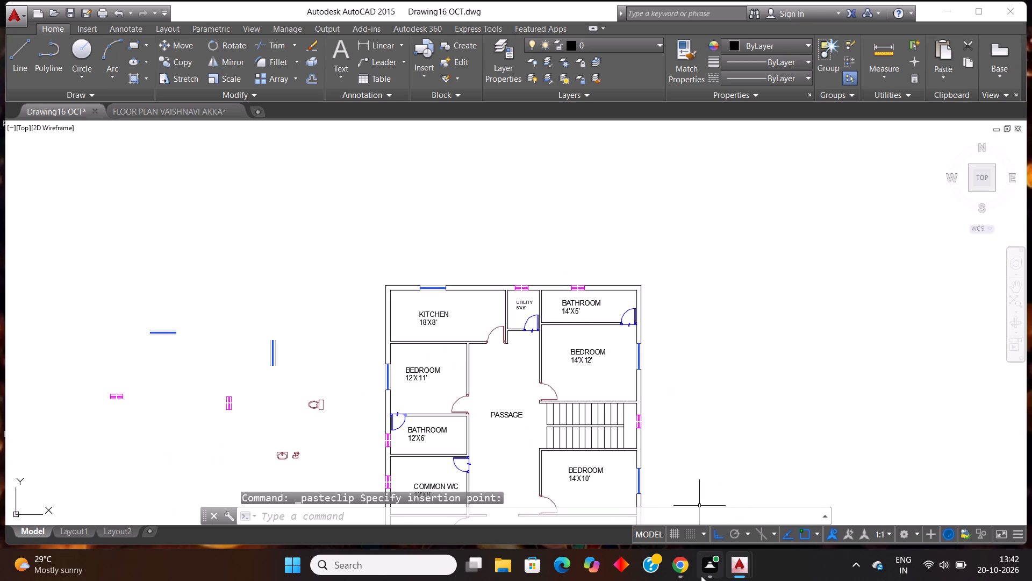
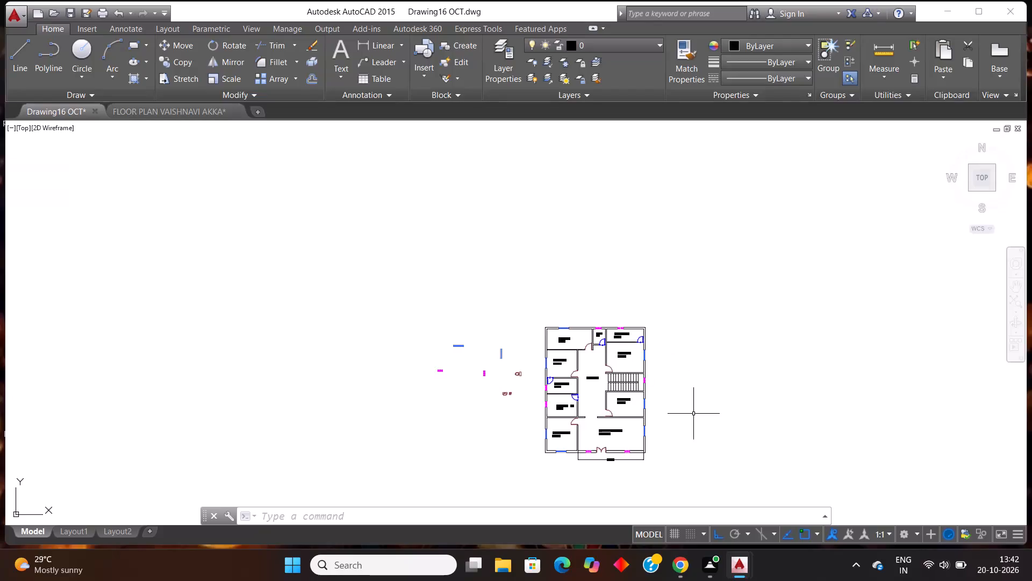
Copy the loose toilet into the 12'X6' BATHROOM, with its tank against the east wall.
scroll(600, 485, "up", 2)
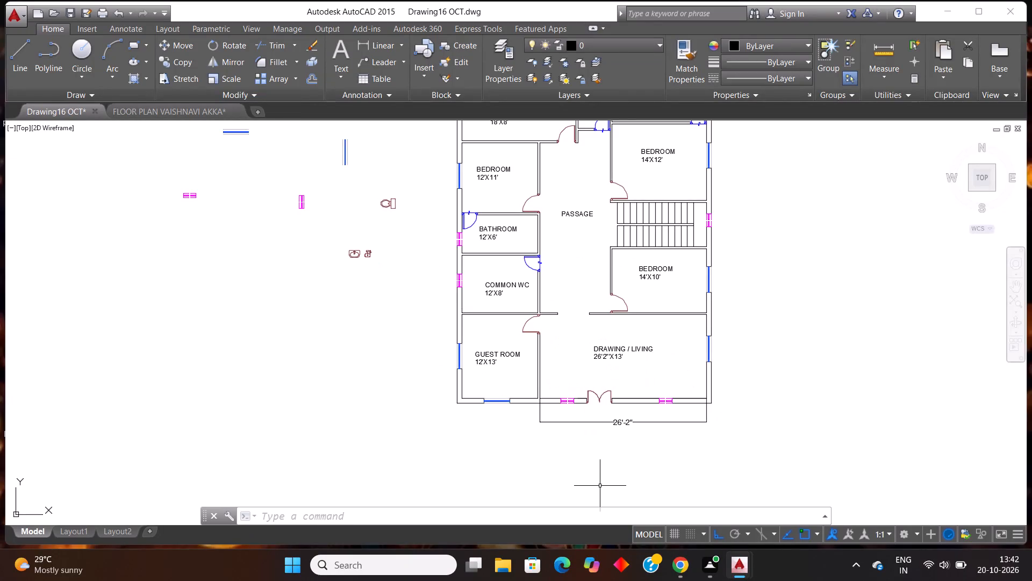
scroll(623, 467, "down", 1)
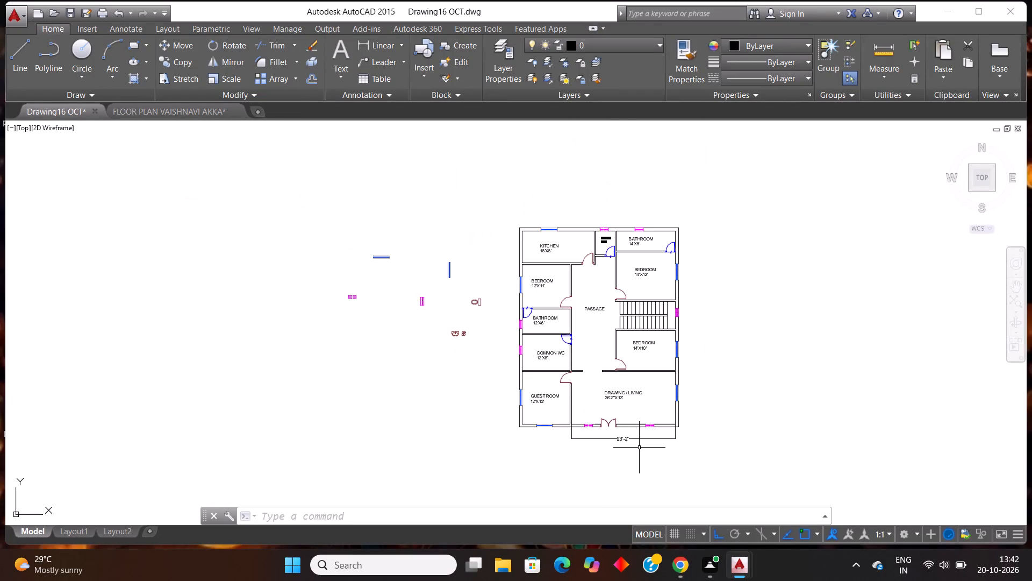
scroll(492, 349, "up", 1)
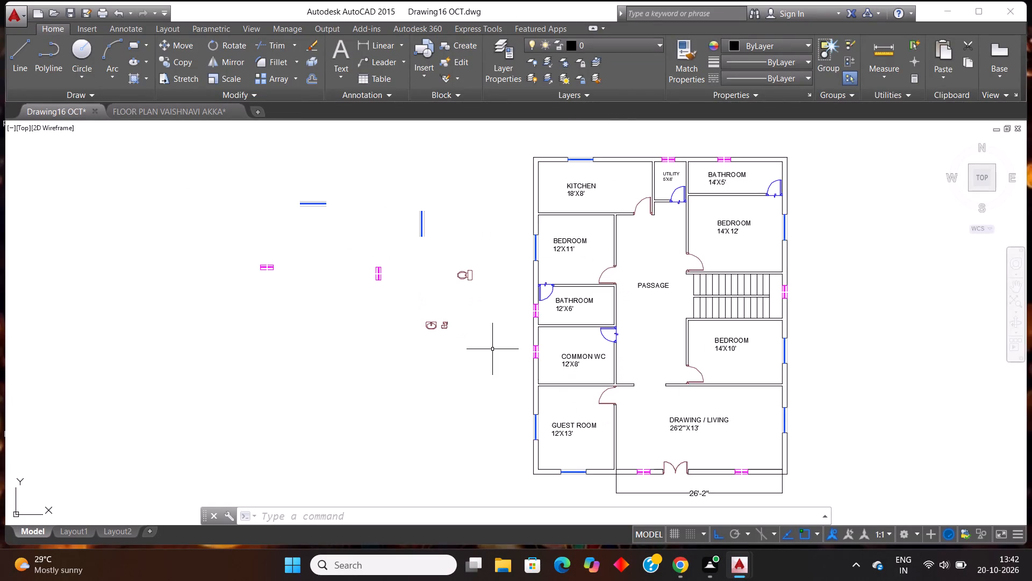
scroll(492, 349, "up", 1)
scroll(492, 349, "down", 1)
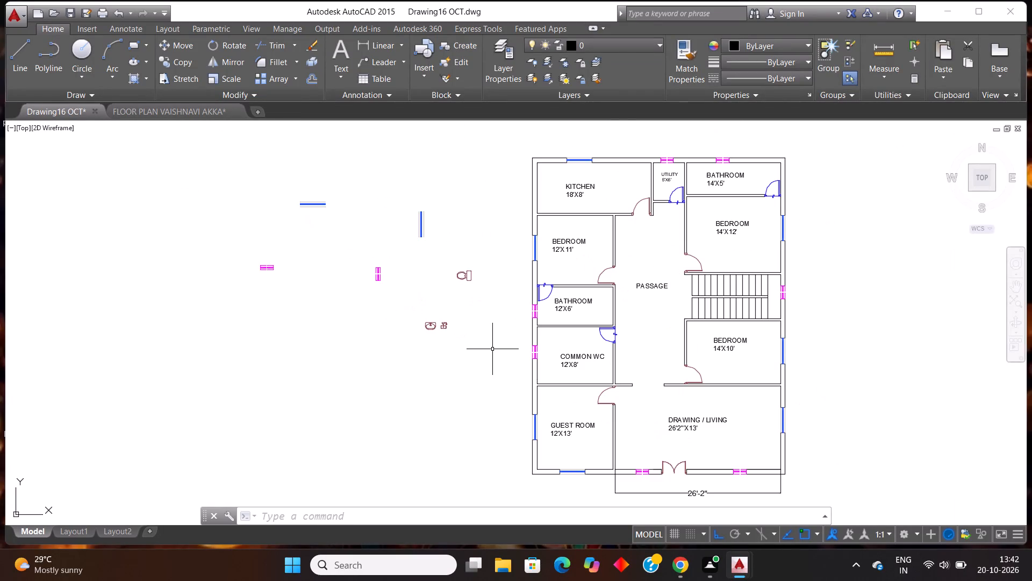
left_click(515, 301)
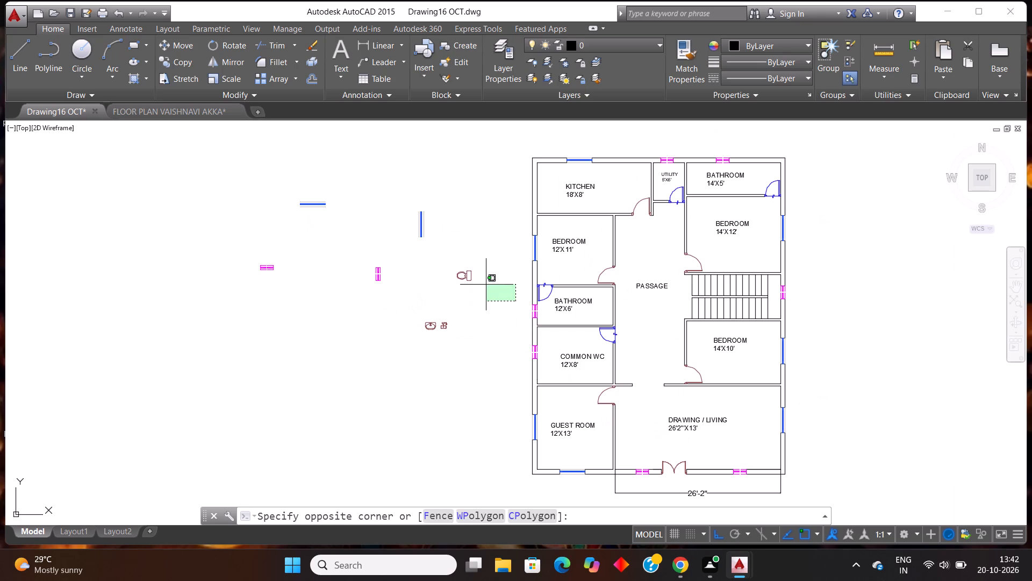
left_click(443, 261)
key("ctrl+c")
key("ctrl+v")
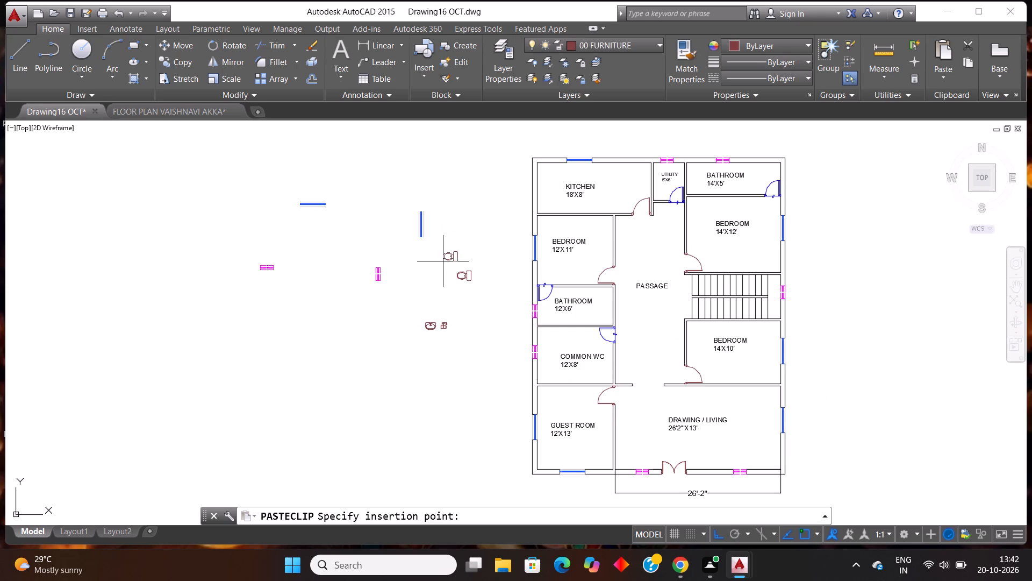
scroll(591, 291, "up", 2)
scroll(629, 327, "up", 1)
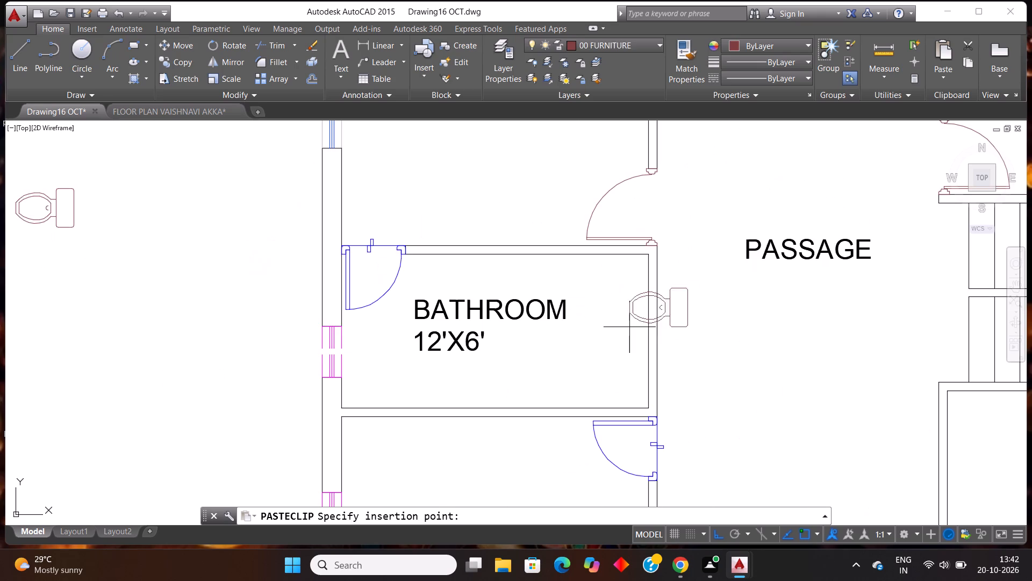
left_click(589, 355)
Rotate the loose toilet outside the plan 90 degrees clockwise so its tank faces south.
scroll(625, 280, "down", 2)
left_click(424, 268)
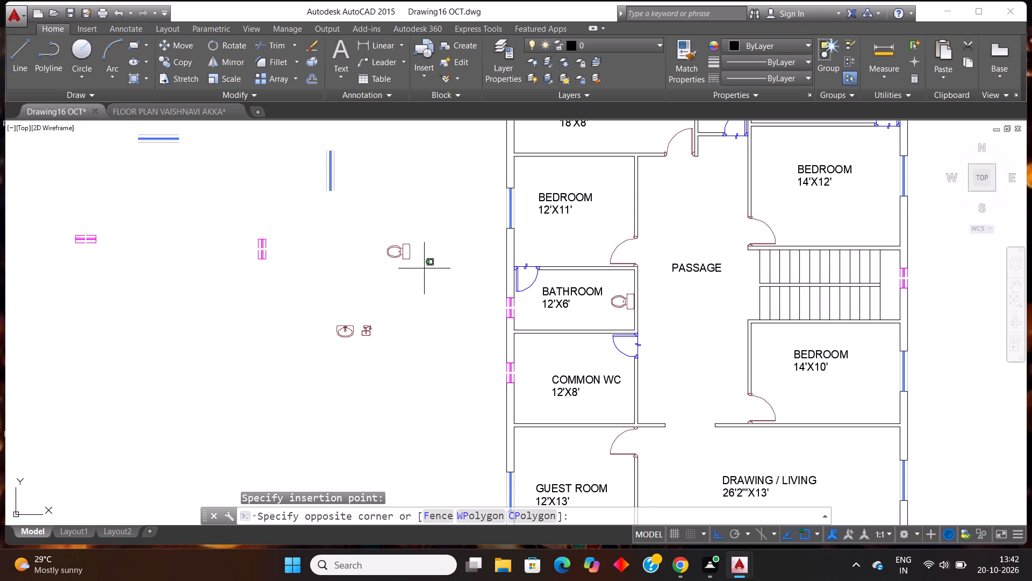
left_click(390, 238)
type("RO")
key("Return")
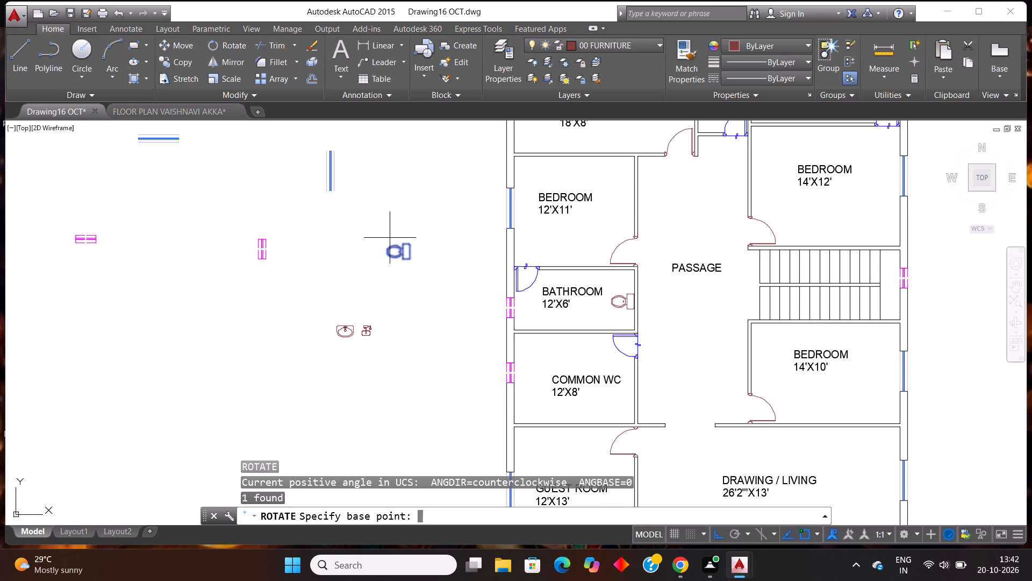
left_click(393, 245)
left_click(435, 338)
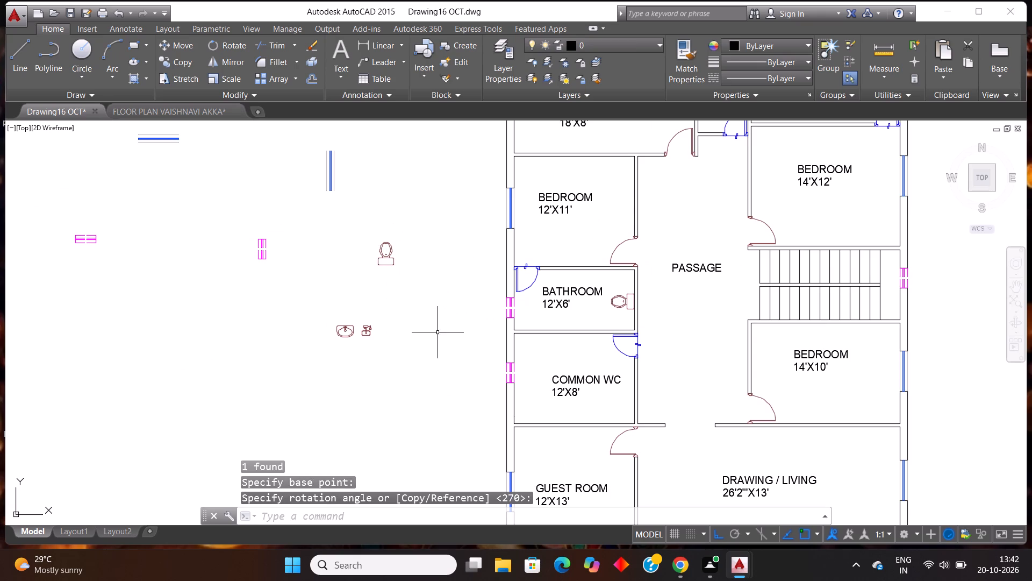
Copy the rotated toilet into the COMMON WC, with its tank against the south wall near the west corner.
left_click(425, 298)
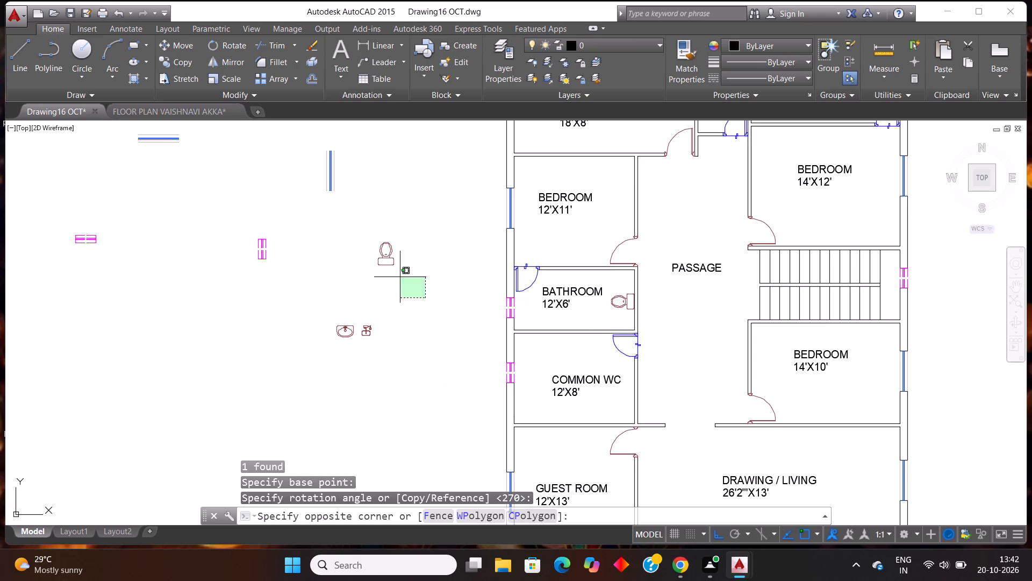
left_click(377, 214)
key("ctrl+c")
key("ctrl+v")
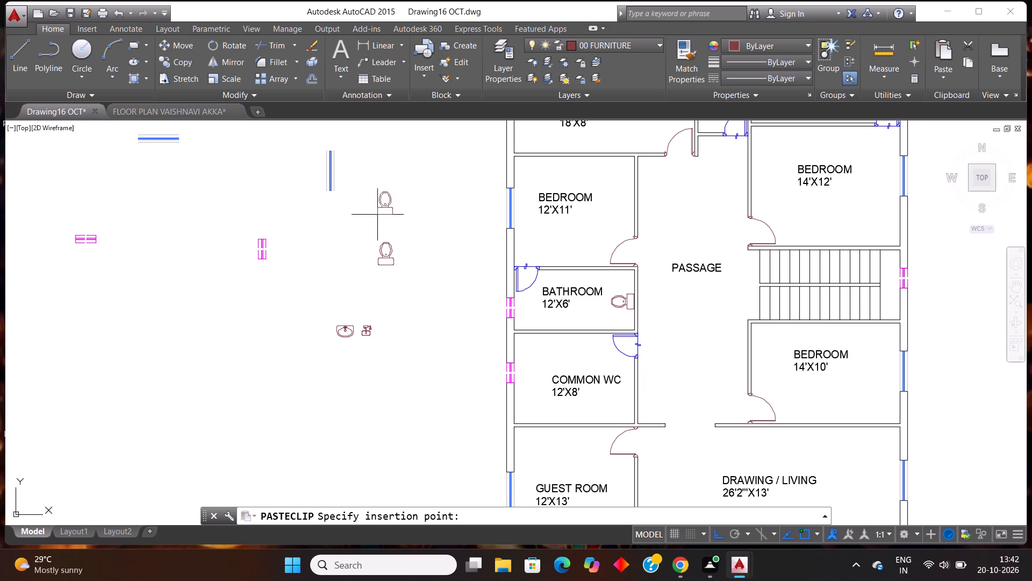
scroll(560, 421, "up", 1)
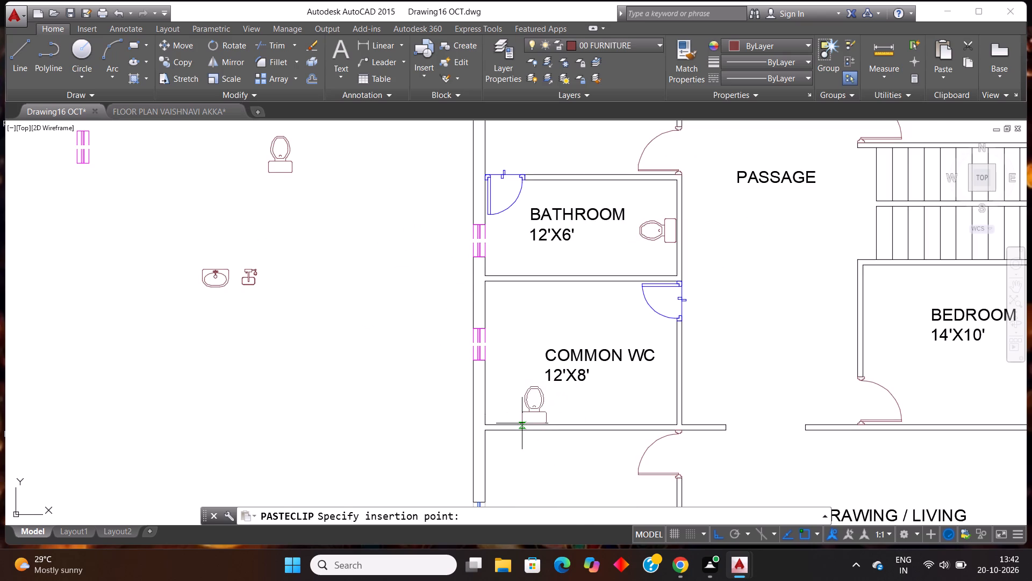
left_click(522, 423)
Copy the loose washbasin and tap fixture together, placing the duplicate pair outside the plan beside the vertical ventilator.
scroll(566, 339, "down", 2)
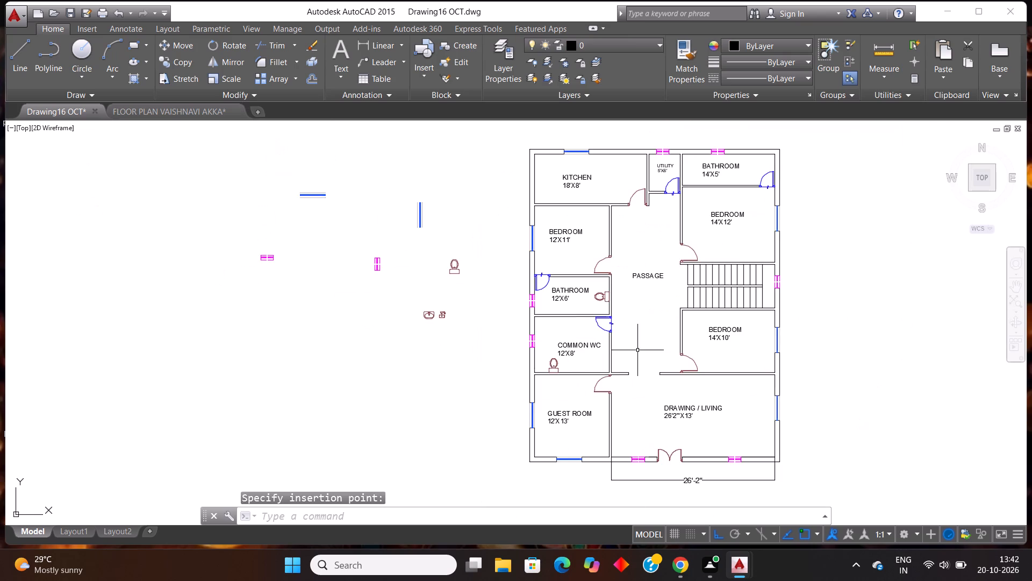
scroll(460, 332, "up", 1)
left_click_drag(466, 318, 416, 311)
left_click(281, 243)
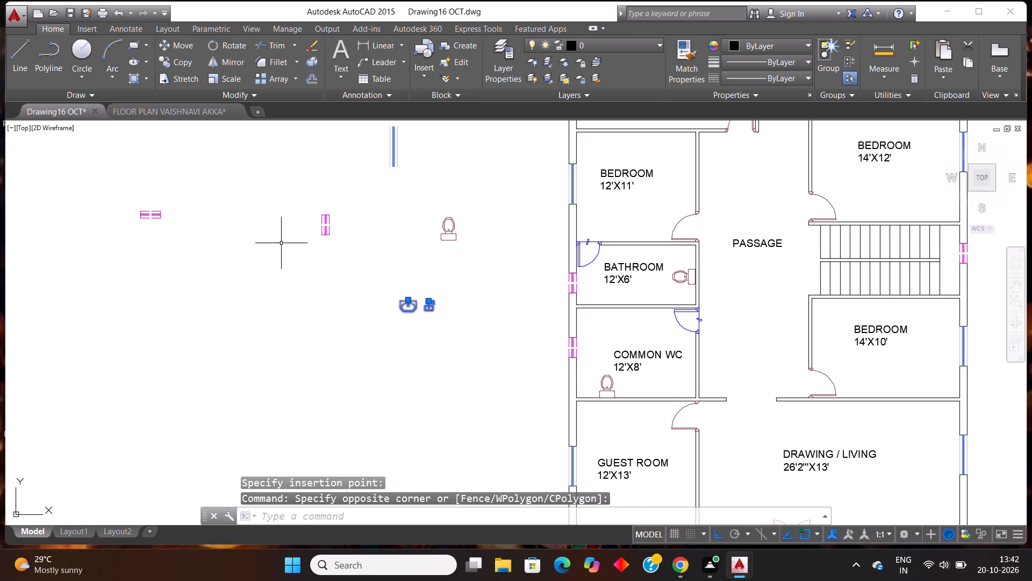
key("ctrl+c")
key("ctrl+v")
left_click_drag(281, 243, 531, 377)
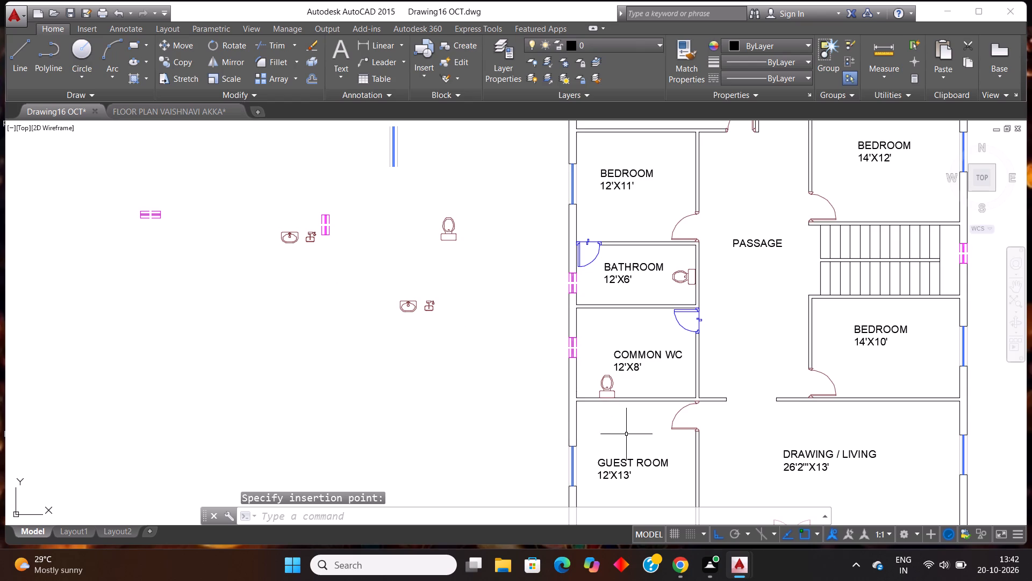
Paste another washbasin and tap fixture pair outside the plan, between the original pair and the COMMON WC.
scroll(632, 395, "down", 1)
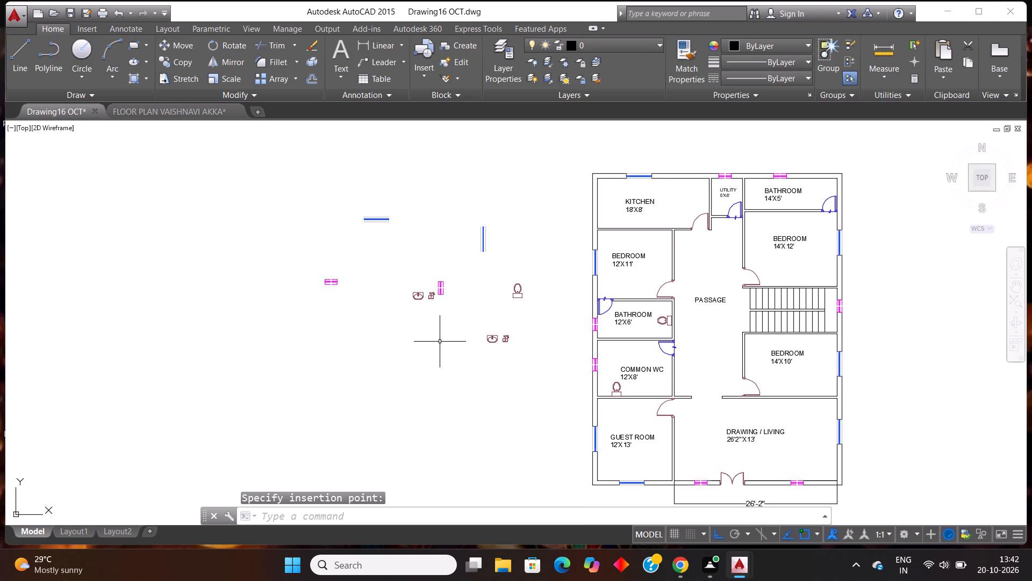
key("ctrl+v")
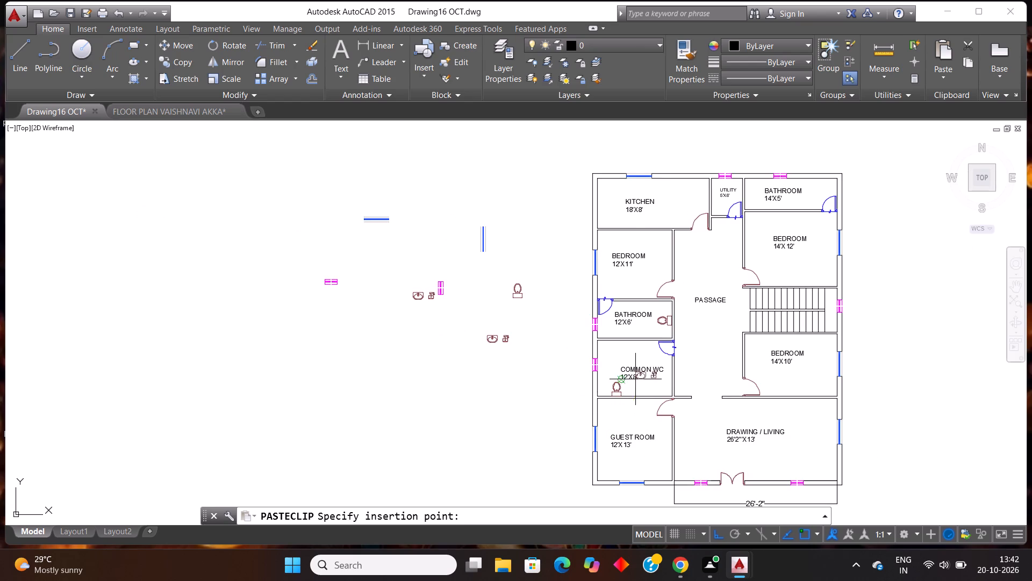
scroll(618, 351, "up", 3)
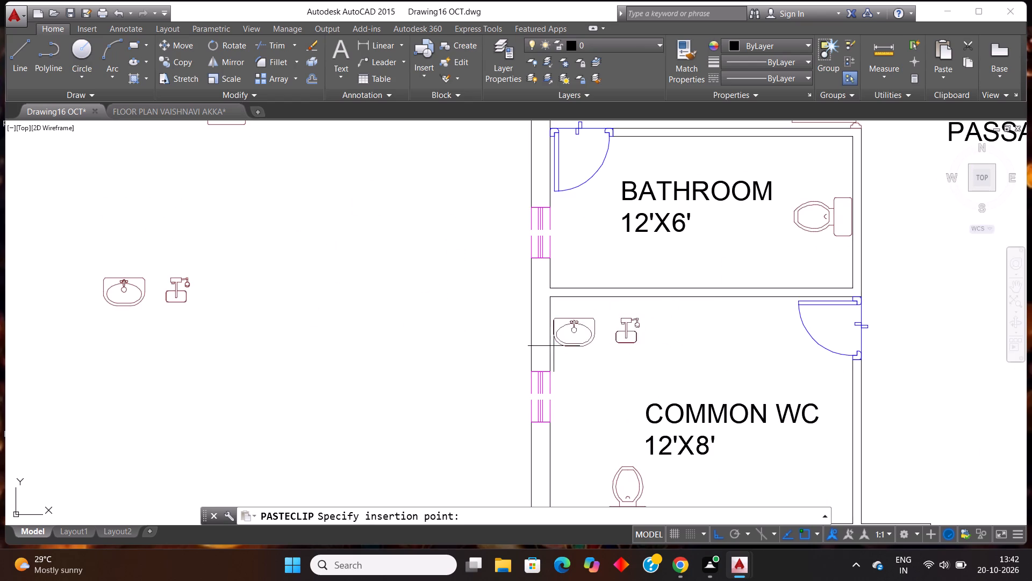
left_click(338, 329)
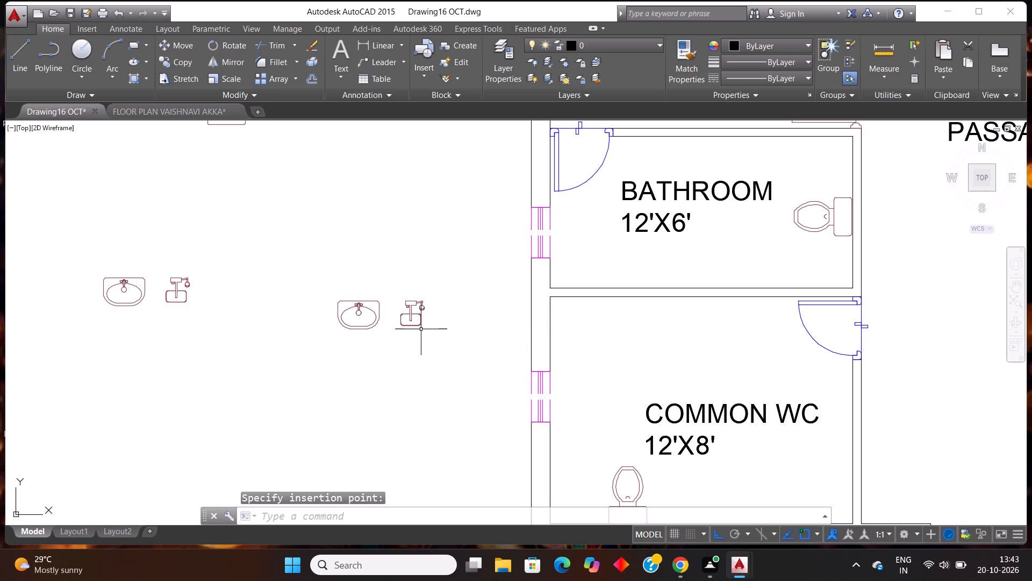
Copy the tap fixture from the pair nearest the plan to the COMMON WC's north wall near the west corner.
left_click(429, 331)
left_click(406, 294)
key("ctrl+c")
key("ctrl+v")
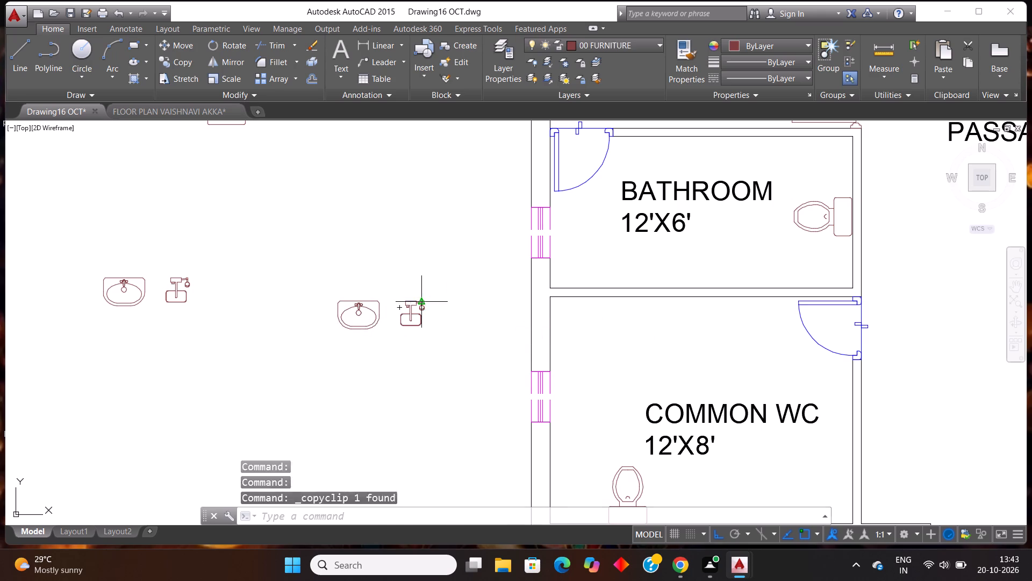
left_click(590, 322)
Rotate the loose washbasin nearest the plan 180 degrees so its tap side faces south.
left_click(361, 354)
left_click(334, 270)
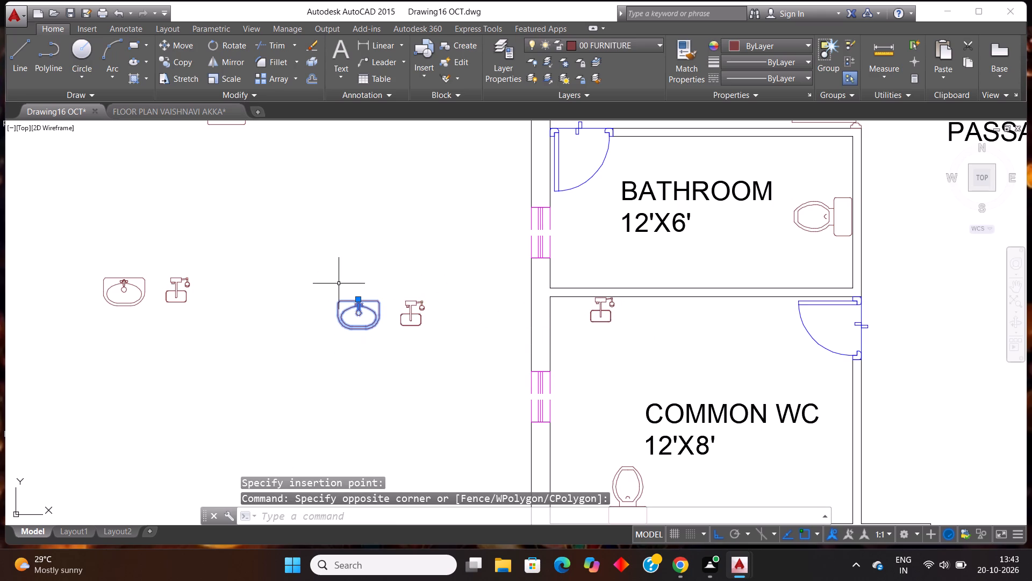
type("RO")
key("Return")
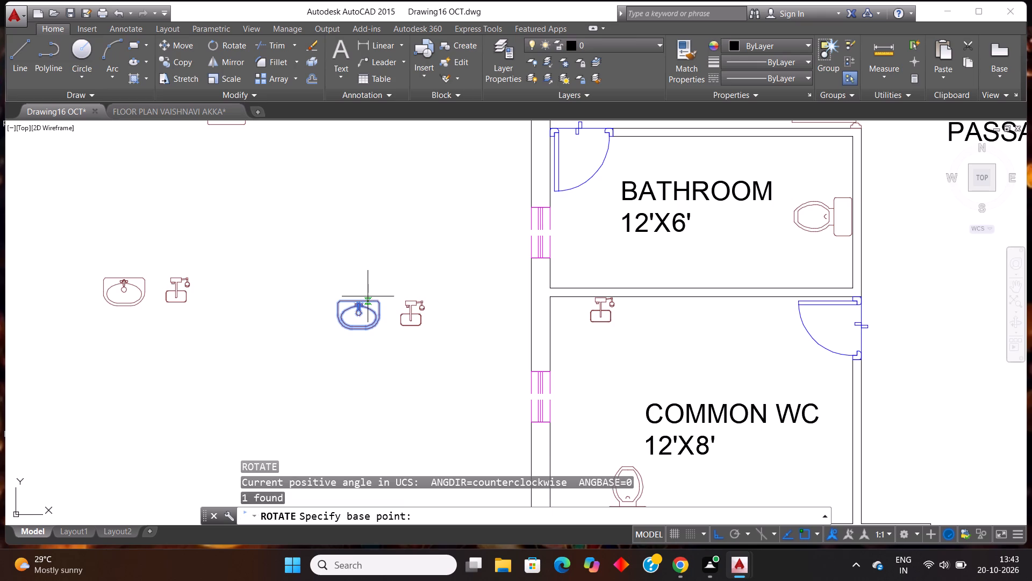
left_click(368, 296)
left_click(306, 282)
Copy the rotated washbasin to the COMMON WC's south wall, east of the toilet.
left_click(378, 375)
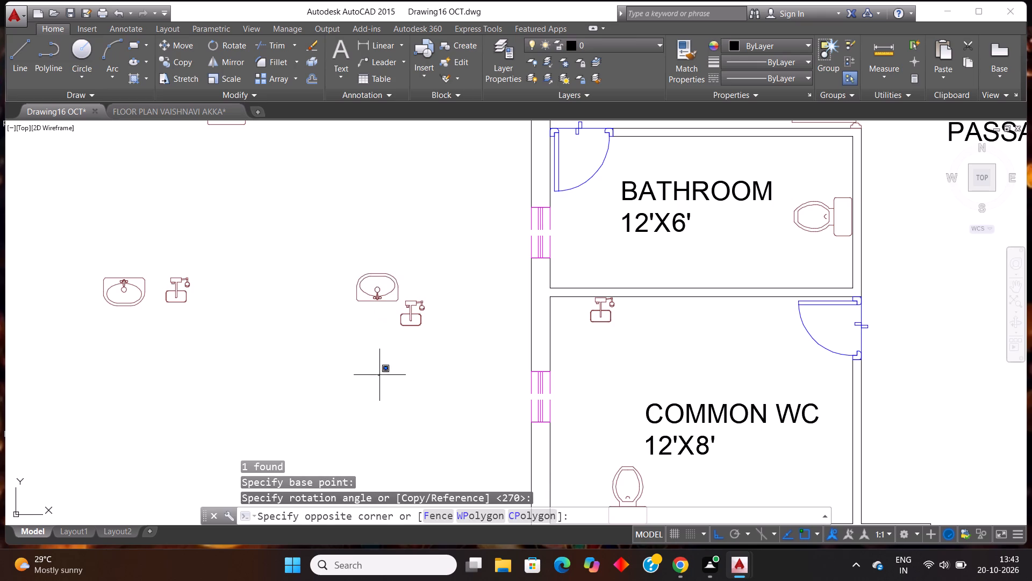
left_click(355, 249)
key("ctrl+c")
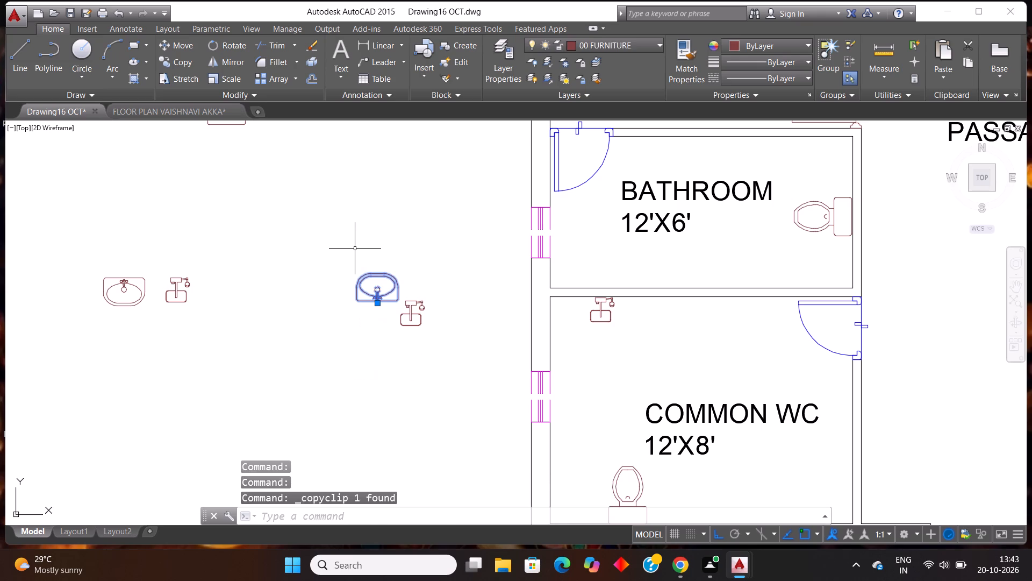
key("ctrl+v")
scroll(382, 257, "down", 2)
scroll(522, 369, "up", 2)
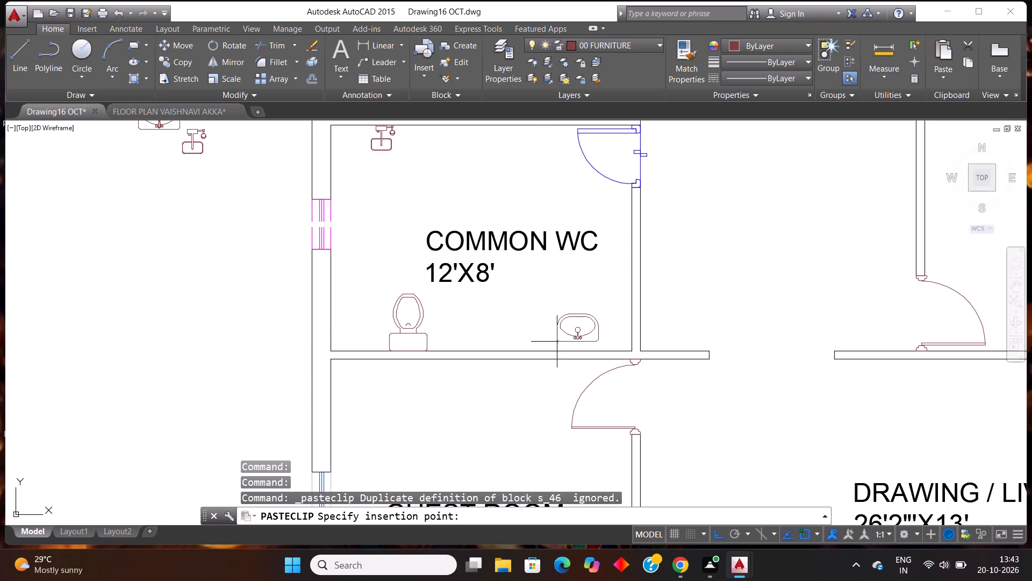
left_click(557, 350)
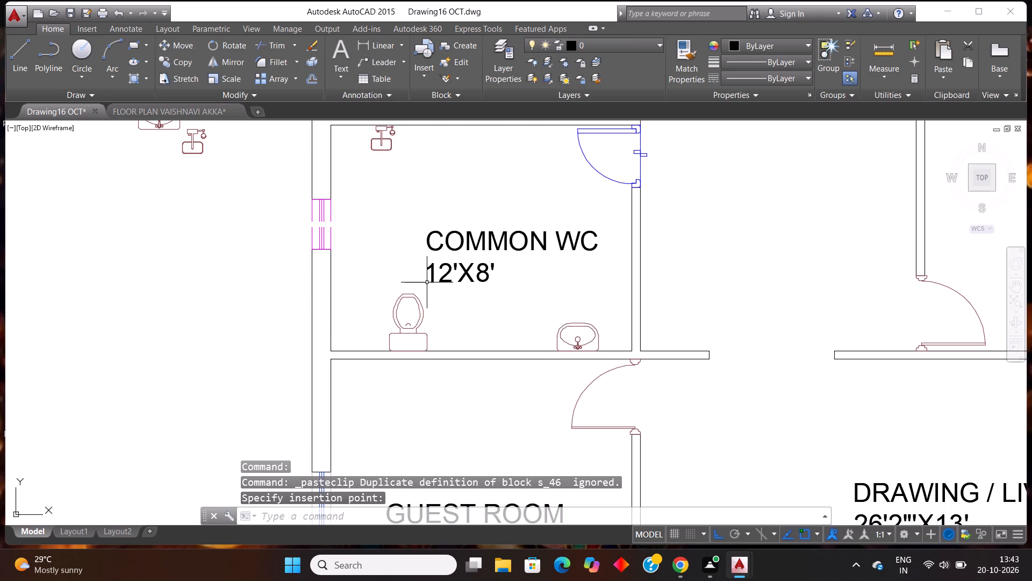
Copy the unrotated loose washbasin to the 12'X6' BATHROOM's north wall, just east of the door.
scroll(427, 282, "down", 3)
scroll(439, 232, "up", 1)
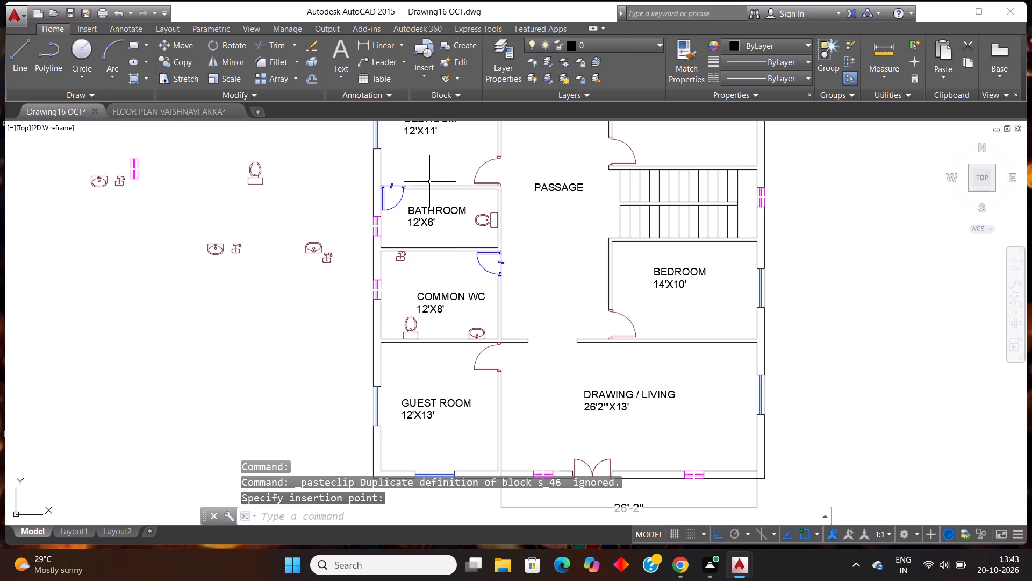
scroll(326, 205, "up", 1)
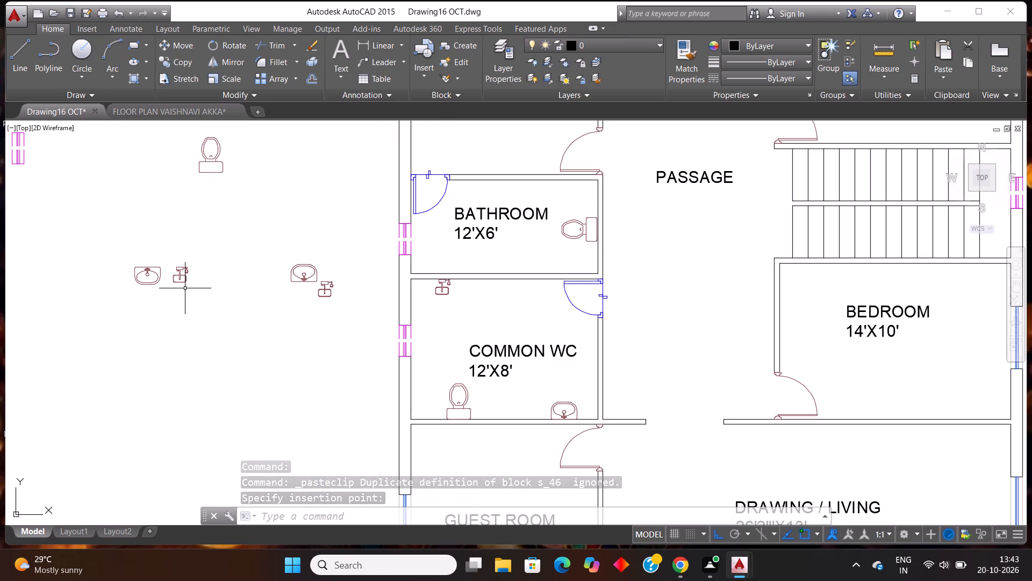
left_click(137, 297)
left_click(112, 231)
key("ctrl+c")
key("ctrl+v")
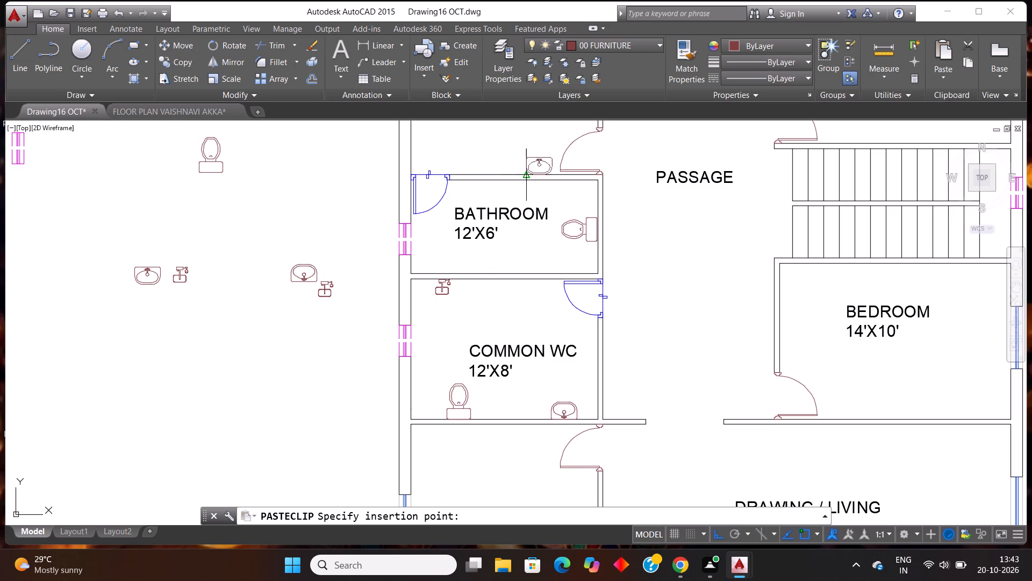
scroll(524, 175, "up", 1)
scroll(442, 201, "up", 1)
scroll(390, 200, "up", 1)
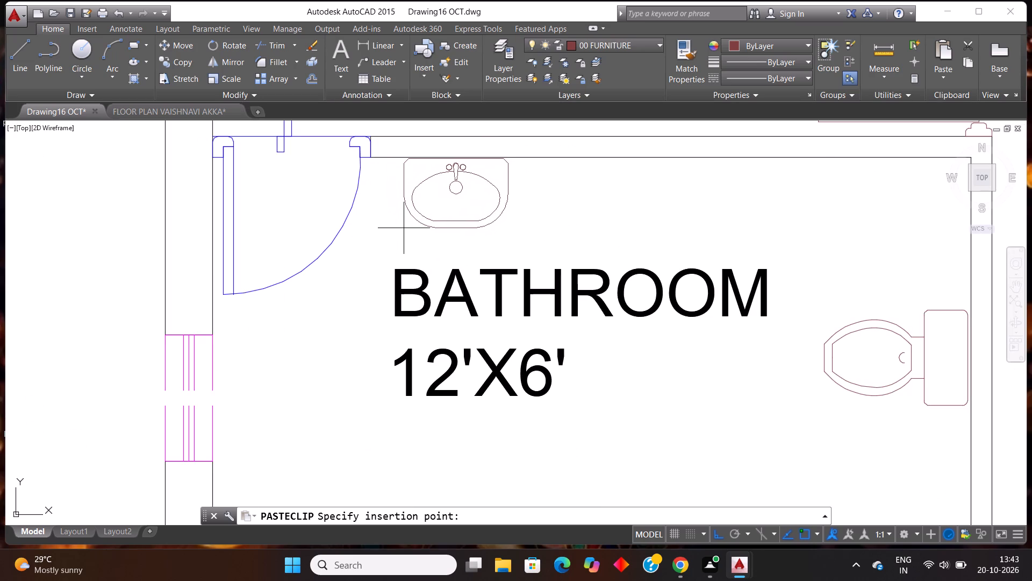
left_click(404, 228)
Rotate the loose tap fixture beside the unrotated washbasin 180 degrees, west of the plan.
scroll(473, 268, "down", 3)
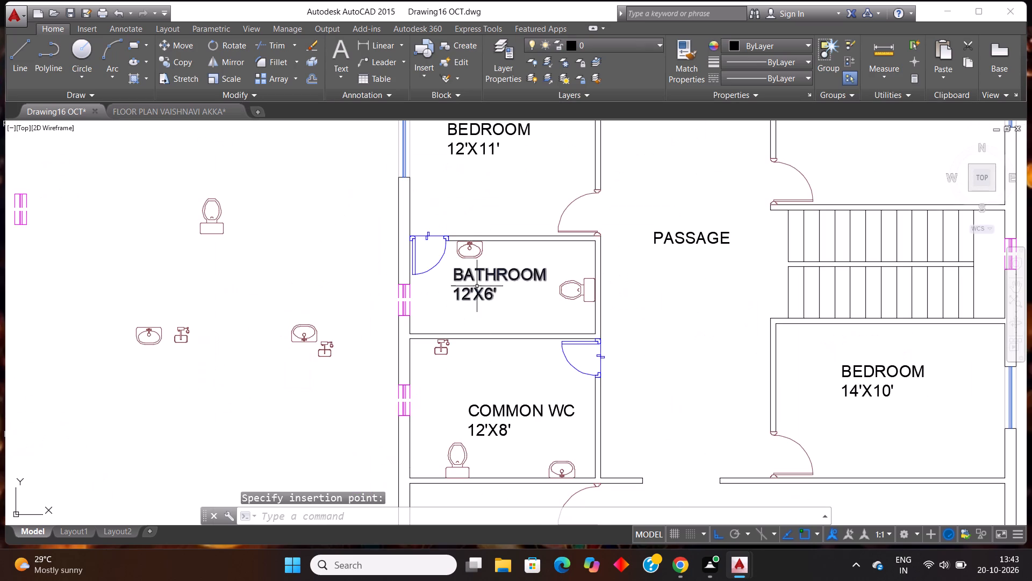
scroll(492, 359, "down", 2)
scroll(410, 367, "up", 1)
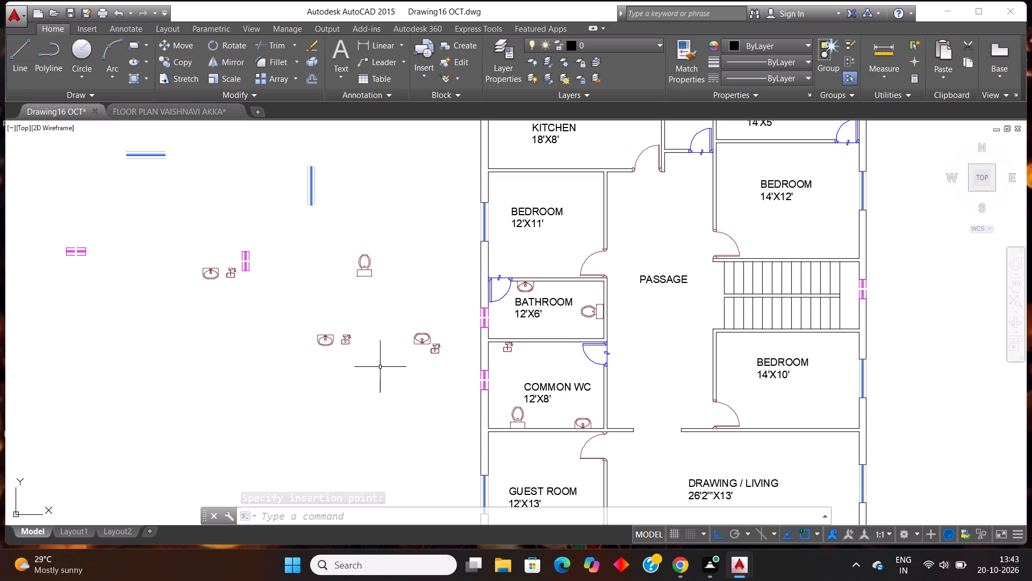
left_click(357, 358)
left_click(347, 311)
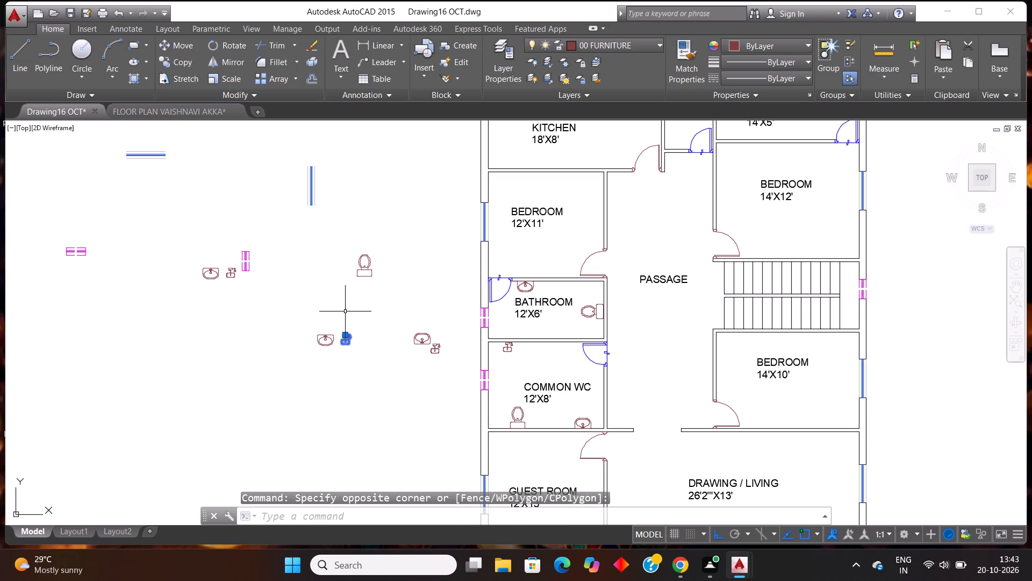
type("RO")
key("Return")
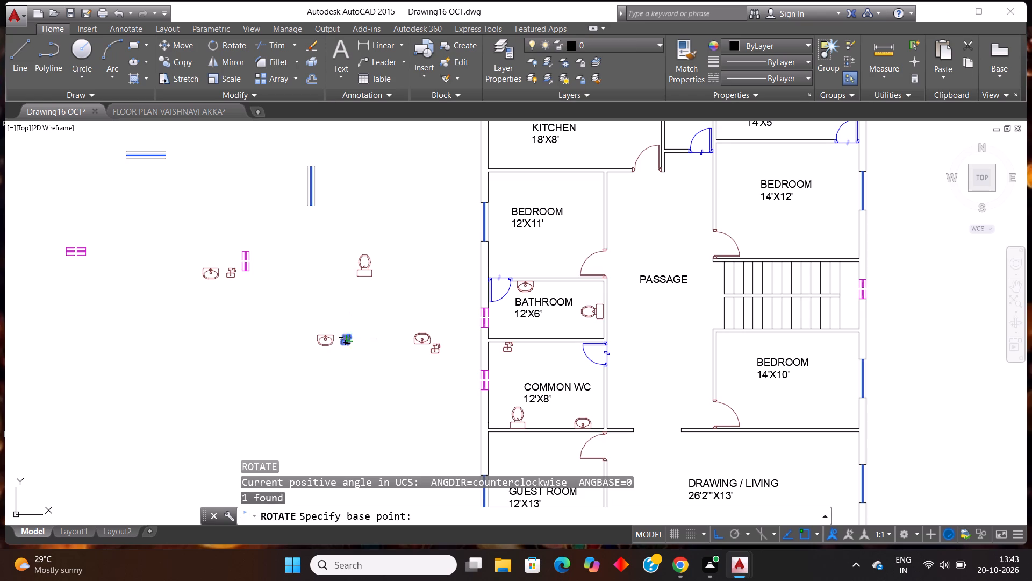
left_click(351, 338)
left_click(298, 286)
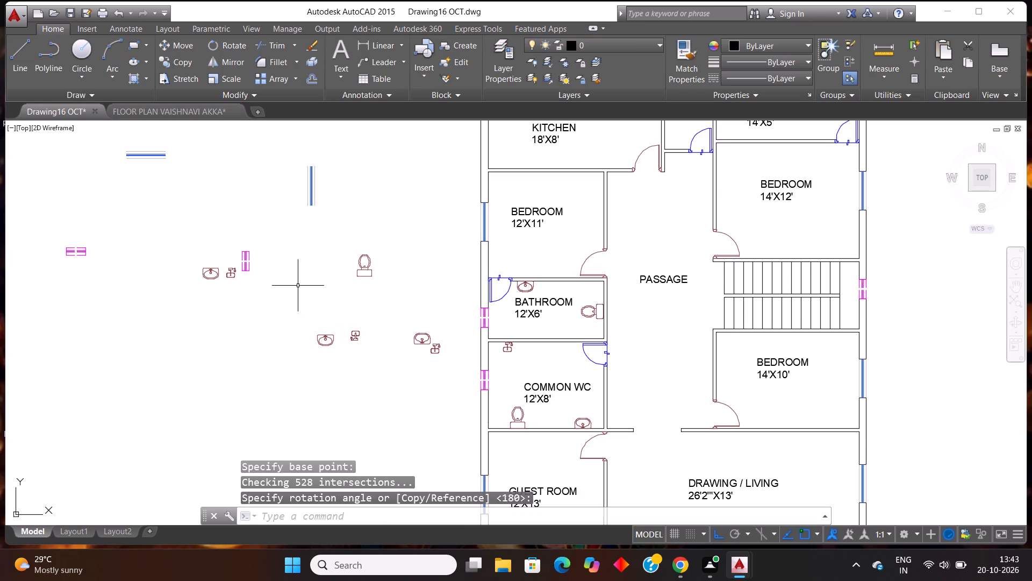
Copy the rotated tap fixture to the 12'X6' BATHROOM's south wall, toward the toilet end.
left_click(367, 363)
left_click(346, 311)
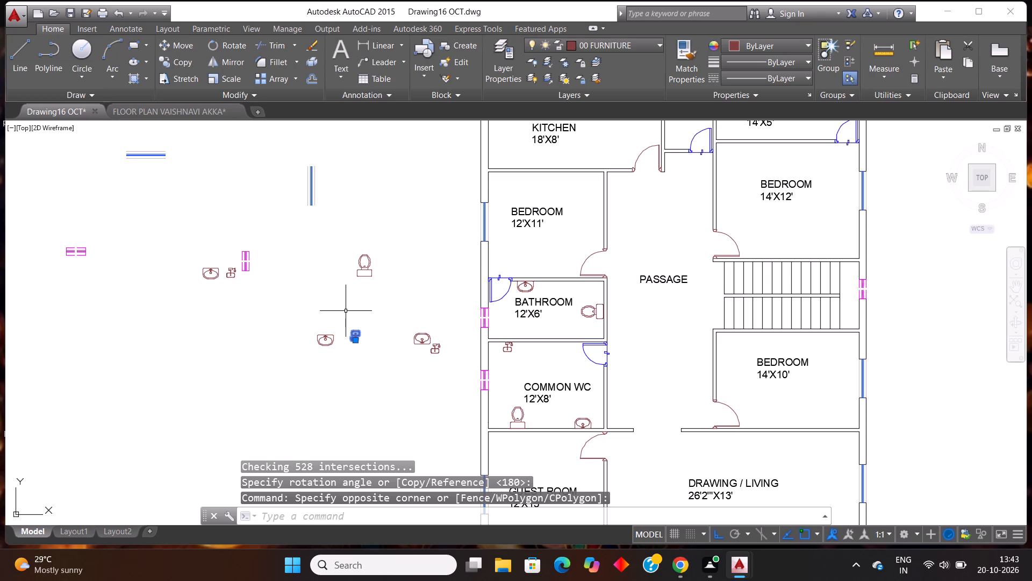
key("ctrl+c")
key("ctrl+v")
scroll(562, 303, "up", 1)
scroll(542, 316, "down", 1)
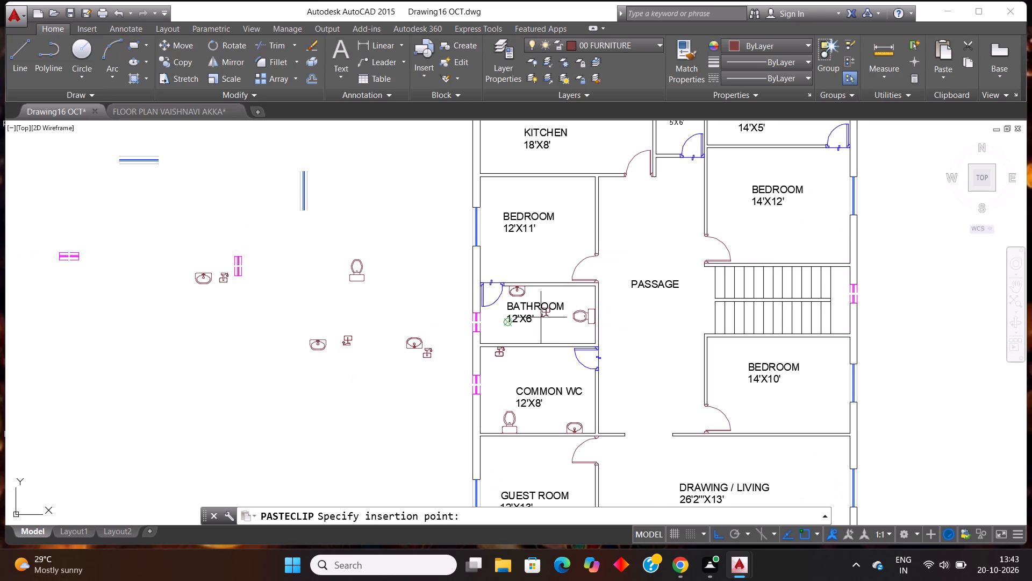
scroll(560, 353, "up", 1)
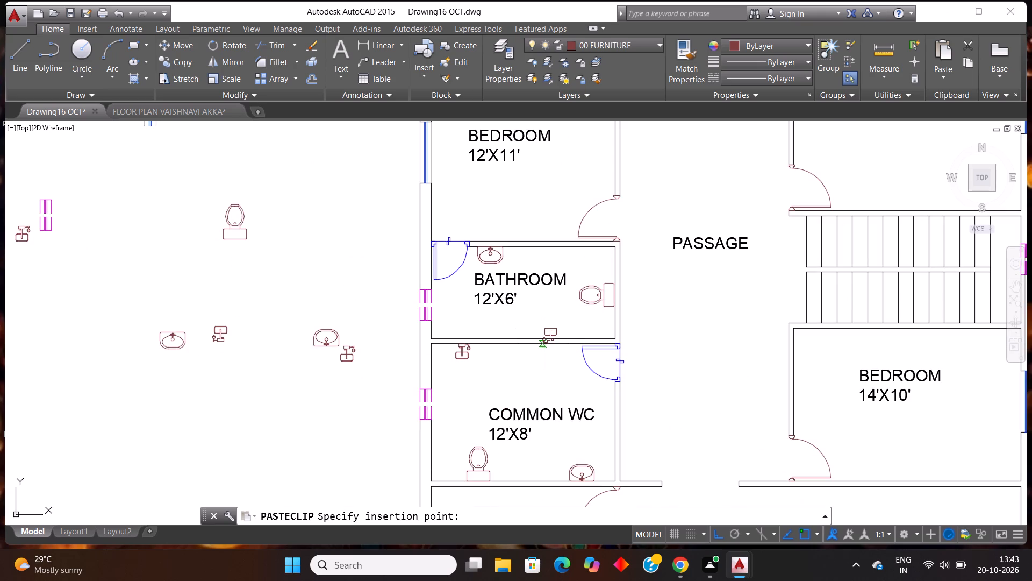
left_click(549, 338)
Copy the unrotated loose washbasin to the UTILITY room's north wall, just inside the ventilator.
scroll(592, 315, "down", 1)
scroll(550, 330, "down", 1)
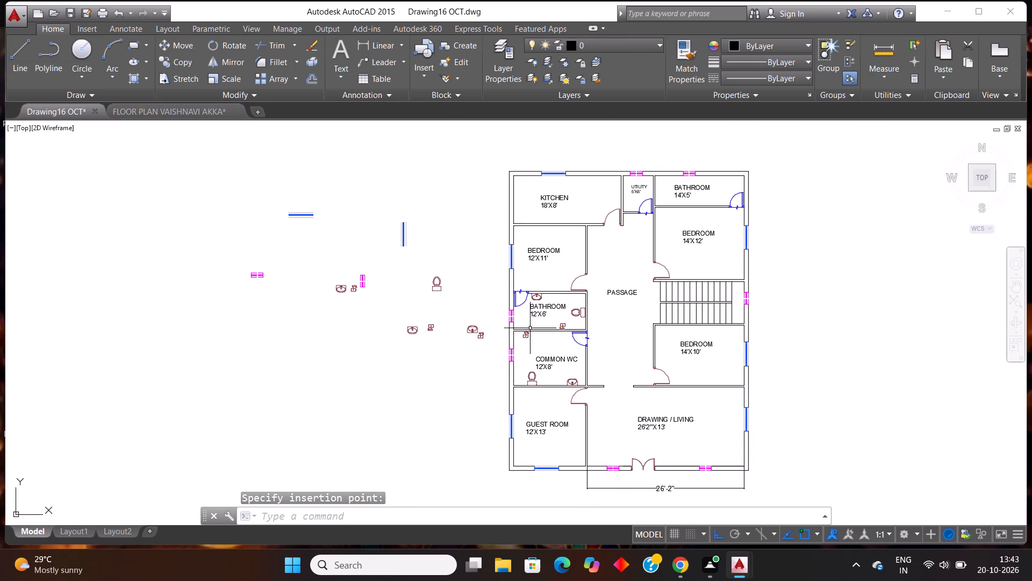
left_click(431, 347)
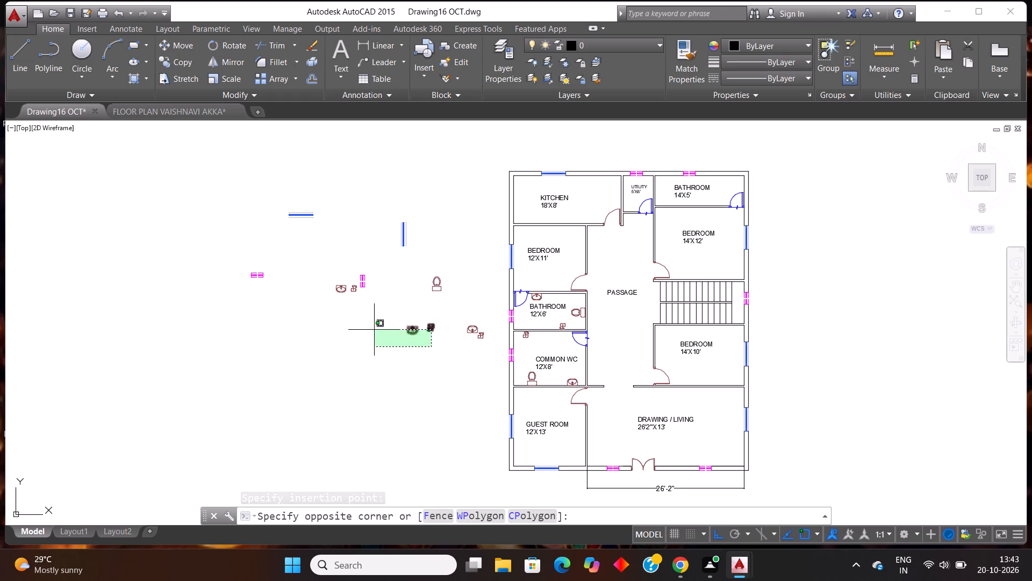
key("Escape")
left_click(413, 341)
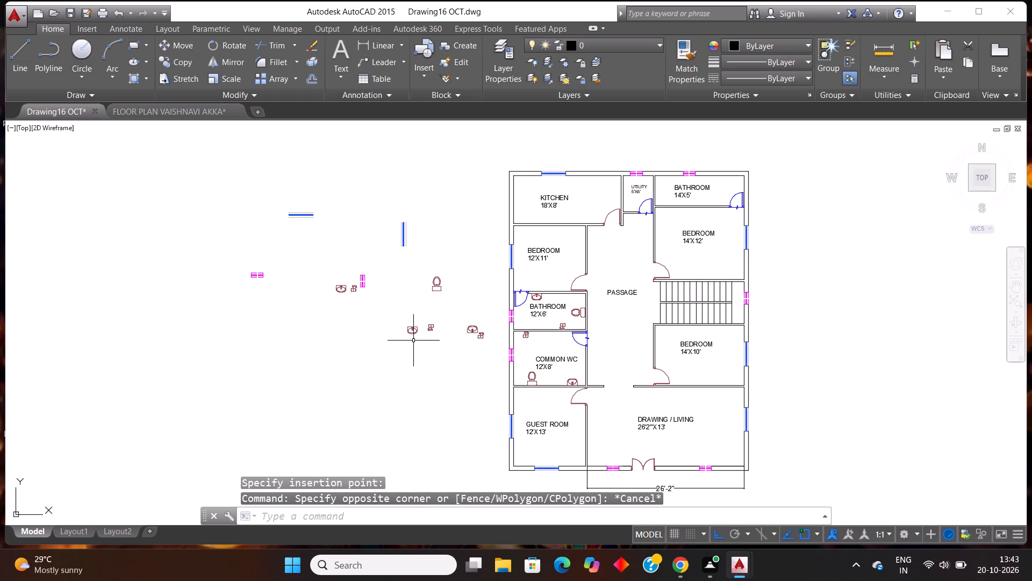
left_click(395, 304)
key("ctrl+c")
key("ctrl+v")
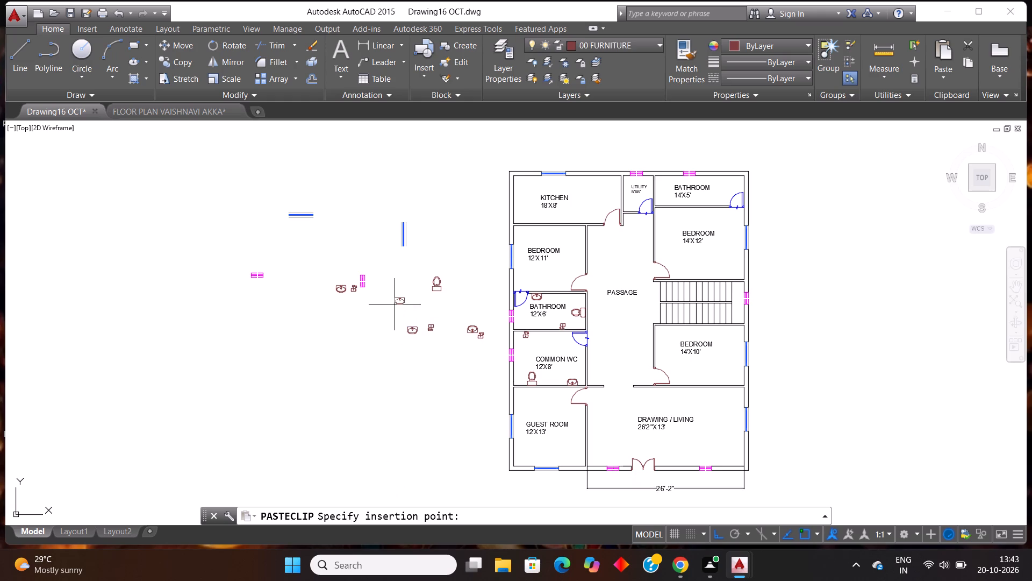
scroll(776, 164, "up", 1)
scroll(586, 181, "up", 2)
left_click(474, 210)
Delete all the loose window, ventilator, toilet, washbasin and tap symbols west of the plan.
scroll(509, 242, "down", 3)
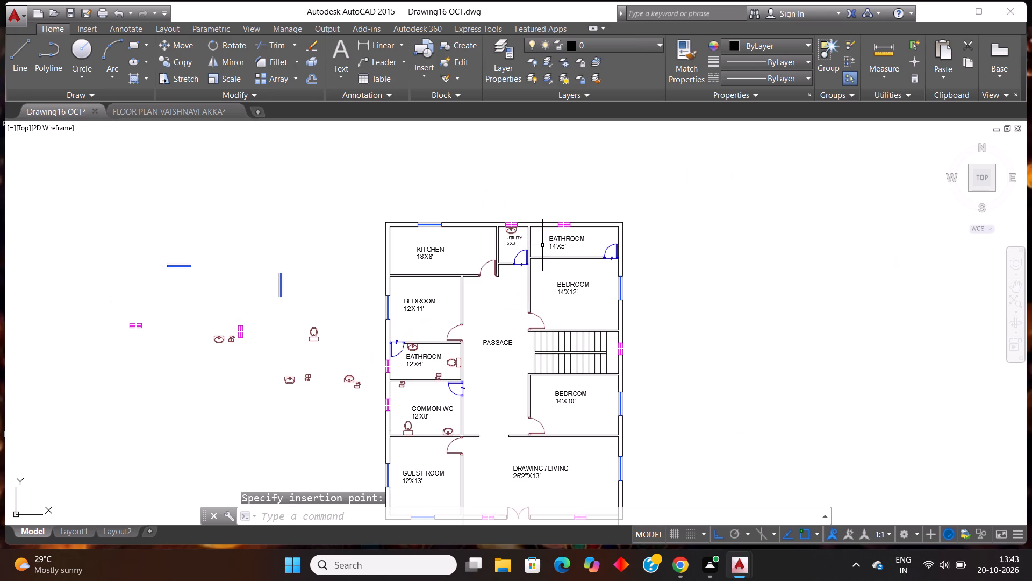
scroll(634, 291, "down", 1)
scroll(637, 417, "up", 1)
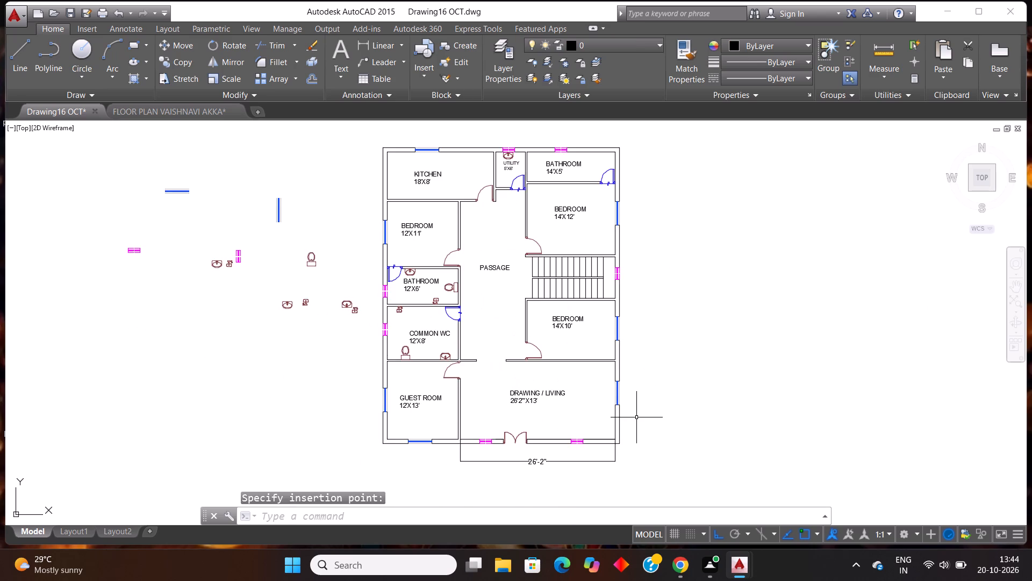
scroll(636, 417, "down", 1)
scroll(603, 398, "up", 1)
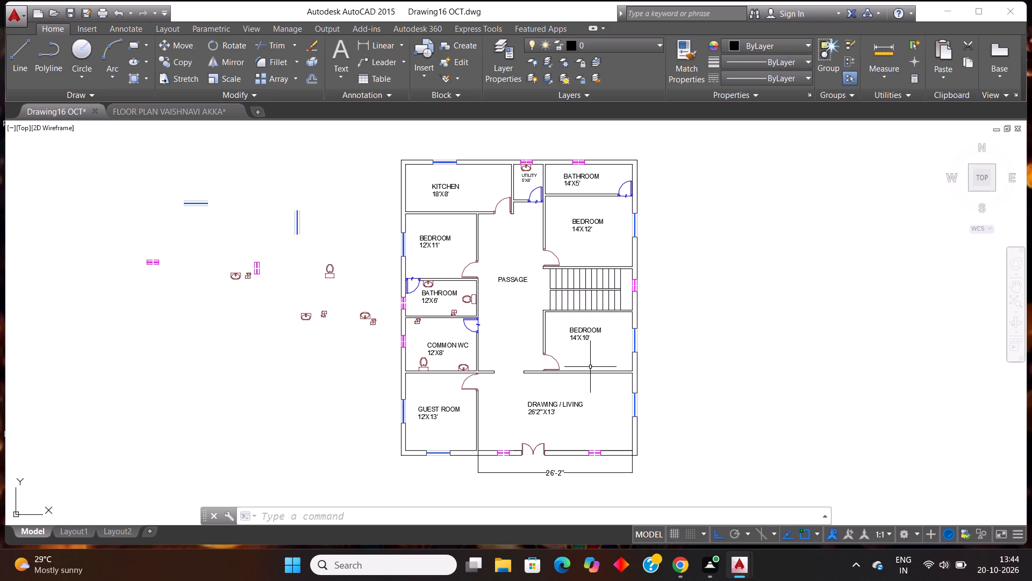
scroll(550, 392, "down", 1)
left_click_drag(445, 358, 439, 352)
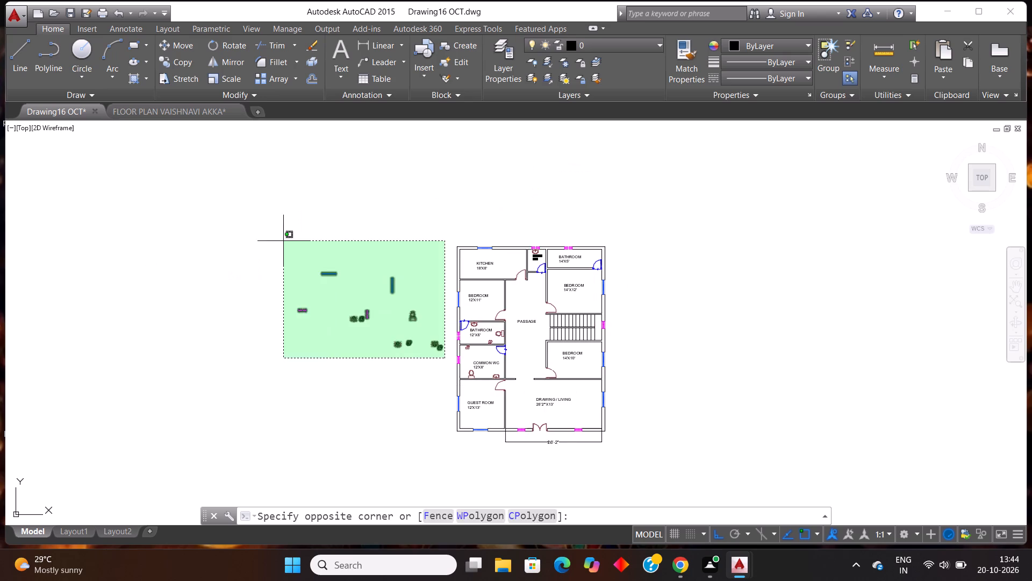
left_click(283, 241)
key("Delete")
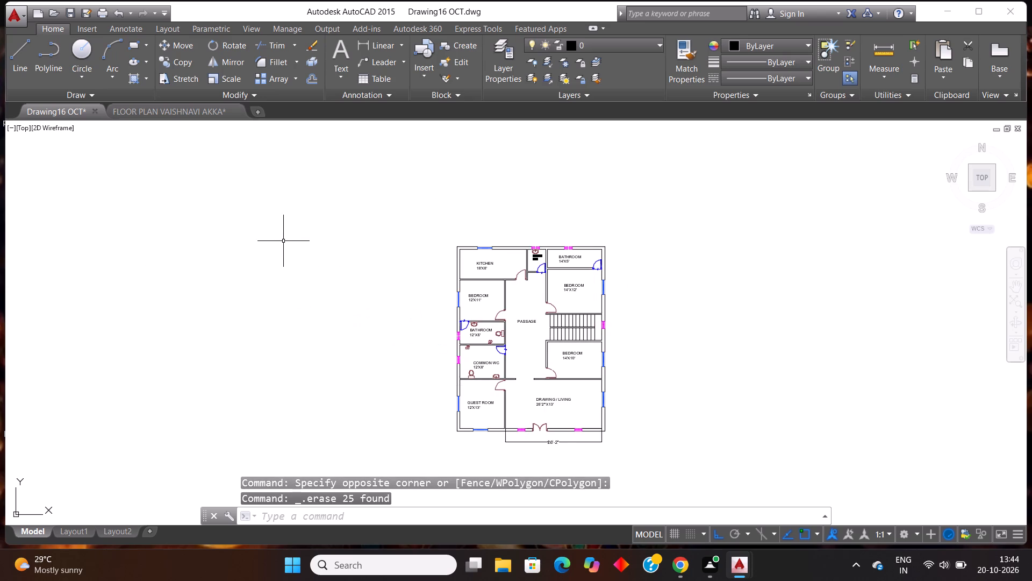
Create a window tag west of the plan by copying the UTILITY 5'X6' label and replacing its text with W.
scroll(503, 278, "up", 2)
scroll(562, 215, "up", 2)
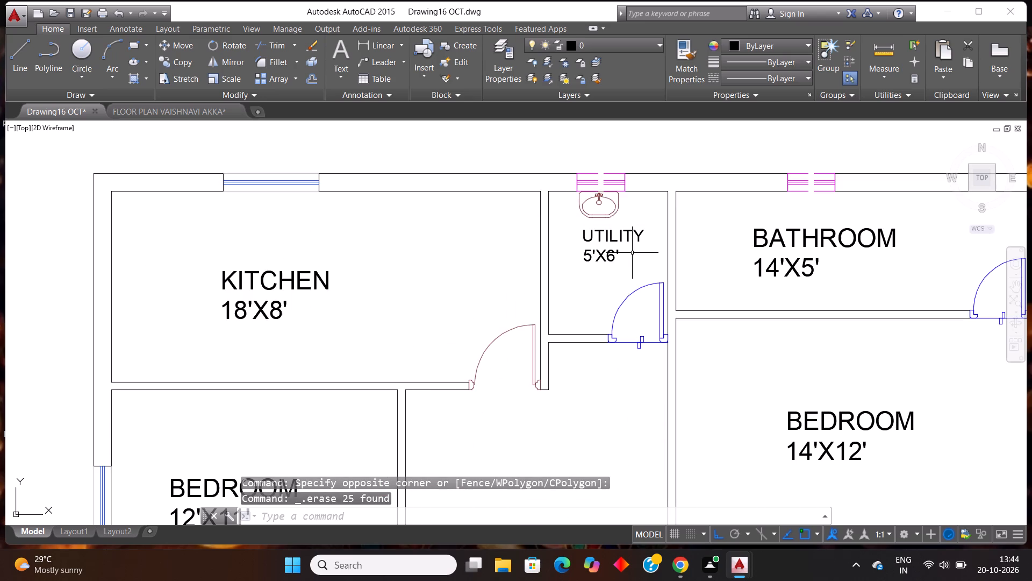
left_click(633, 253)
left_click(630, 230)
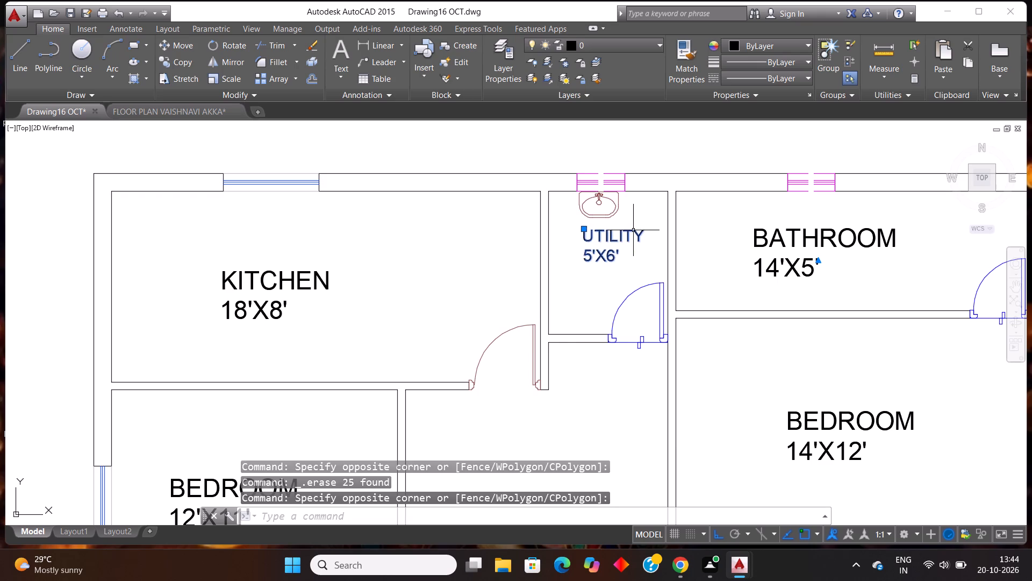
key("ctrl+c")
key("ctrl+v")
scroll(634, 238, "down", 2)
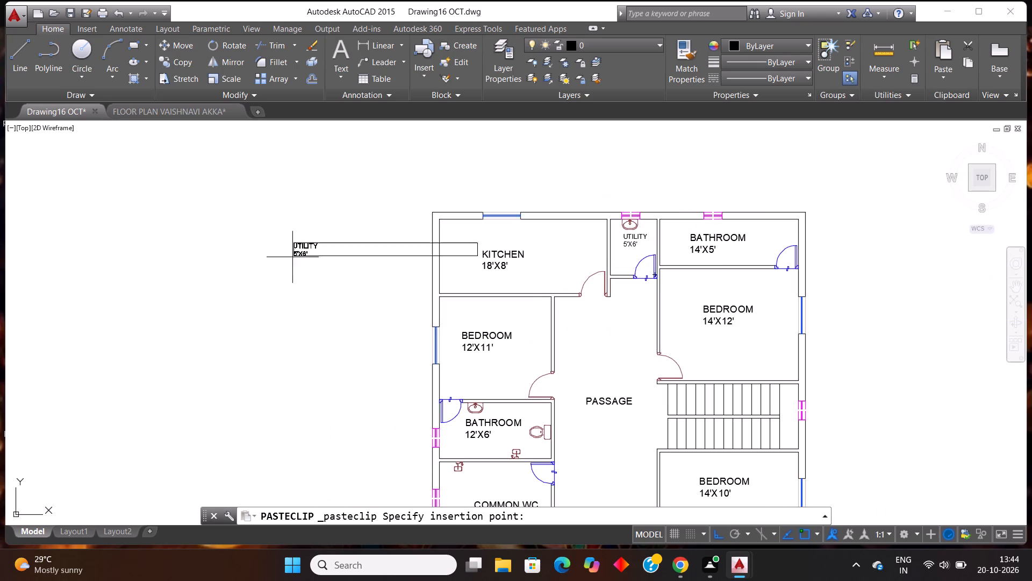
left_click(266, 280)
double_click(267, 272)
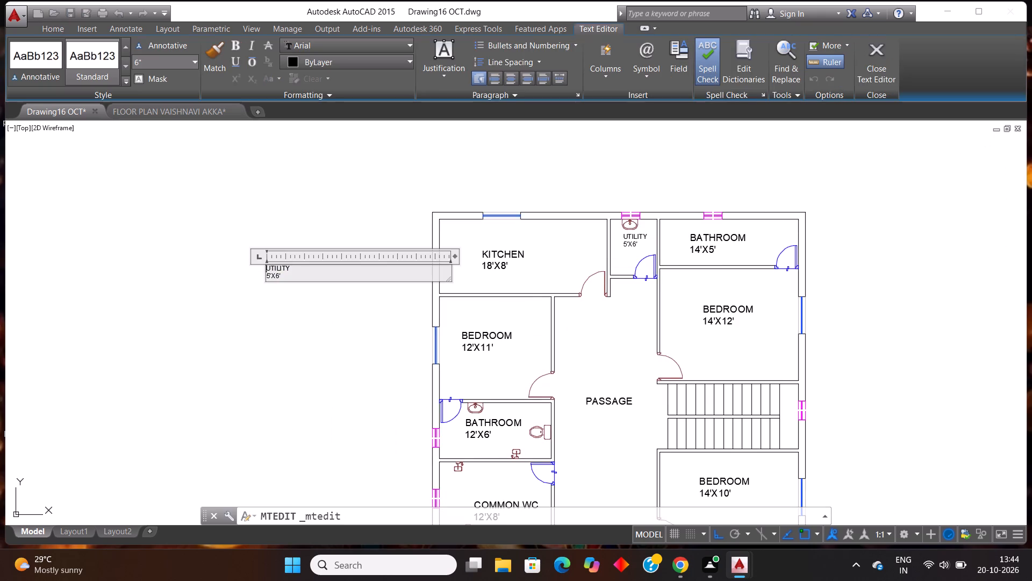
left_click(320, 280)
key("BackSpace")
key("BackSpace")
key("BackSpace")
key("BackSpace")
key("BackSpace")
key("BackSpace")
key("BackSpace")
key("BackSpace")
key("BackSpace")
key("BackSpace")
key("BackSpace")
key("BackSpace")
key("BackSpace")
key("BackSpace")
key("BackSpace")
key("BackSpace")
key("BackSpace")
key("BackSpace")
key("BackSpace")
key("BackSpace")
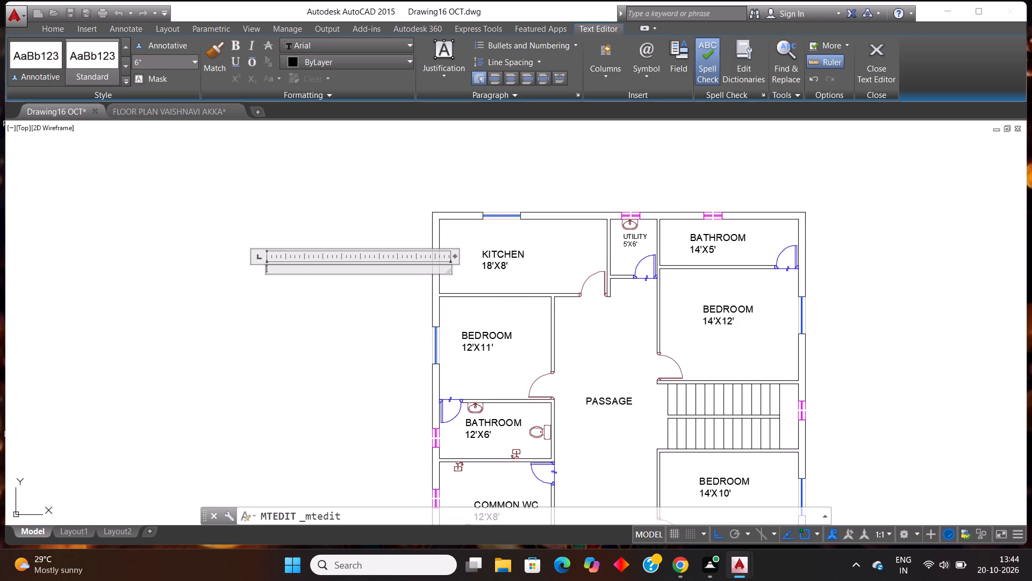
key("w")
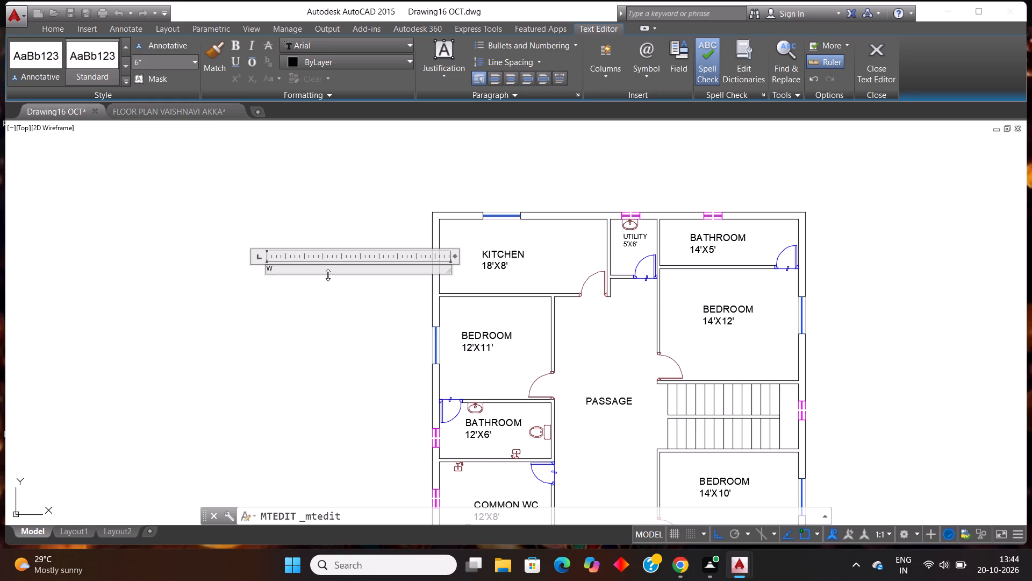
left_click(328, 282)
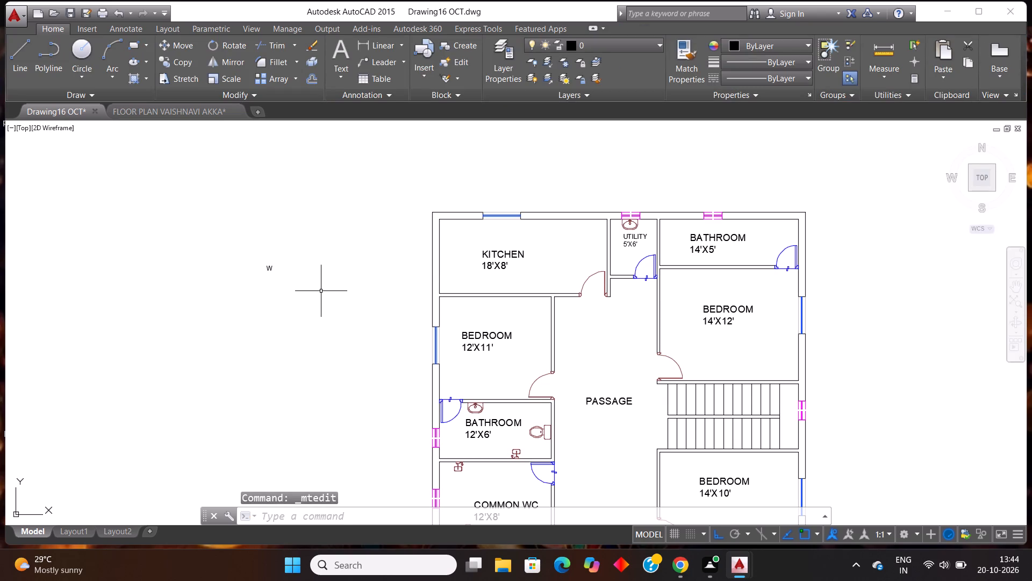
Create a ventilator tag south of the loose W from another UTILITY label copy, replacing its text with V.
key("ctrl+v")
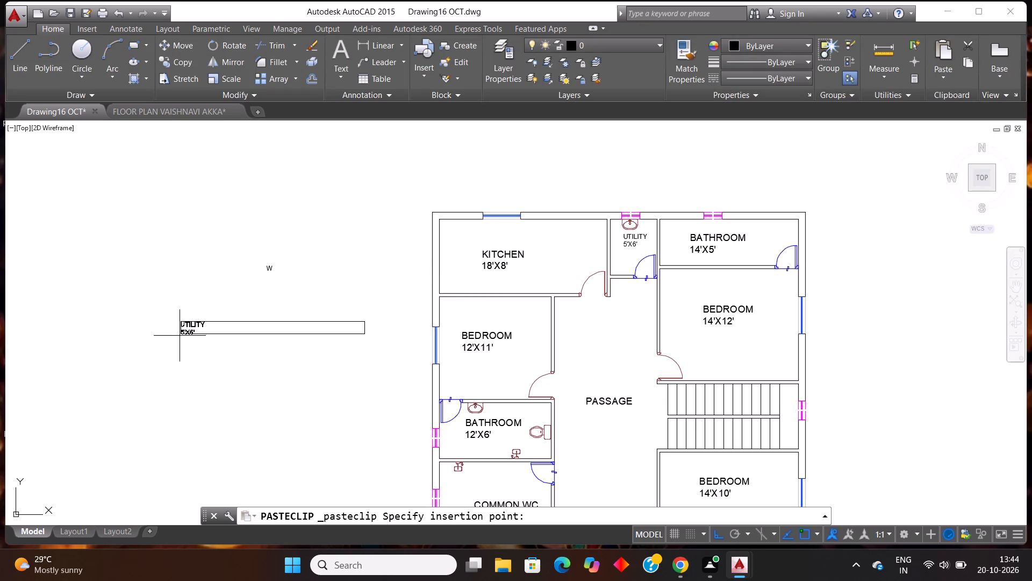
left_click(249, 338)
double_click(258, 332)
left_click(270, 332)
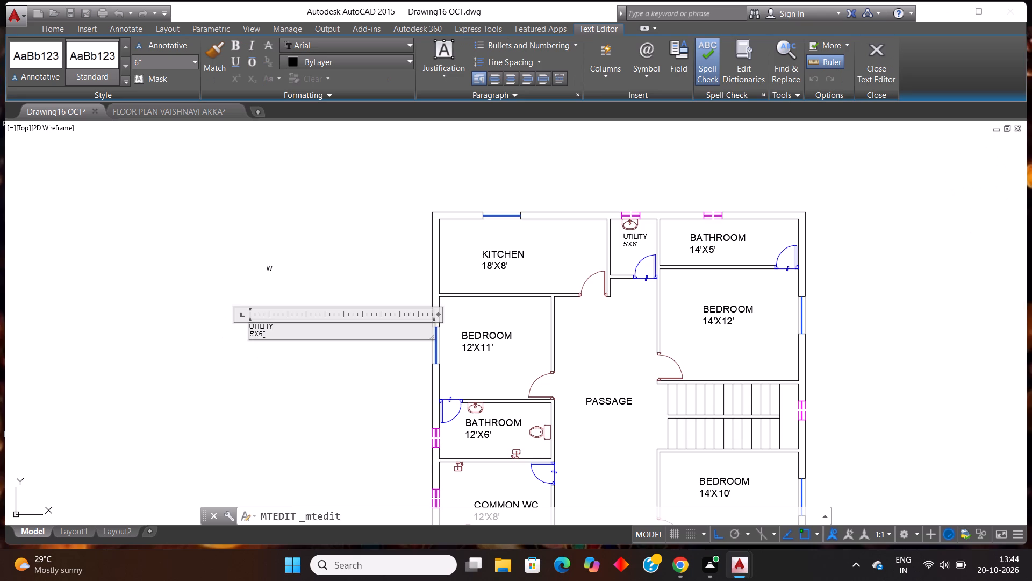
key("BackSpace")
key("BackSpace")
key("BackSpace")
key("BackSpace")
key("BackSpace")
key("BackSpace")
key("BackSpace")
key("BackSpace")
key("BackSpace")
key("BackSpace")
key("BackSpace")
key("BackSpace")
key("BackSpace")
key("BackSpace")
key("BackSpace")
key("BackSpace")
key("BackSpace")
key("BackSpace")
key("BackSpace")
key("BackSpace")
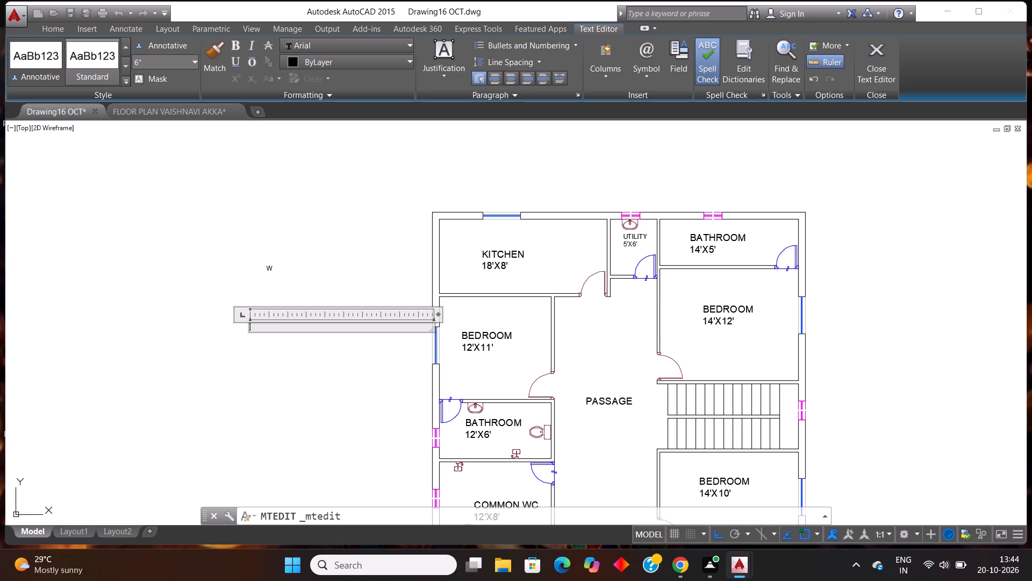
key("v")
left_click(272, 351)
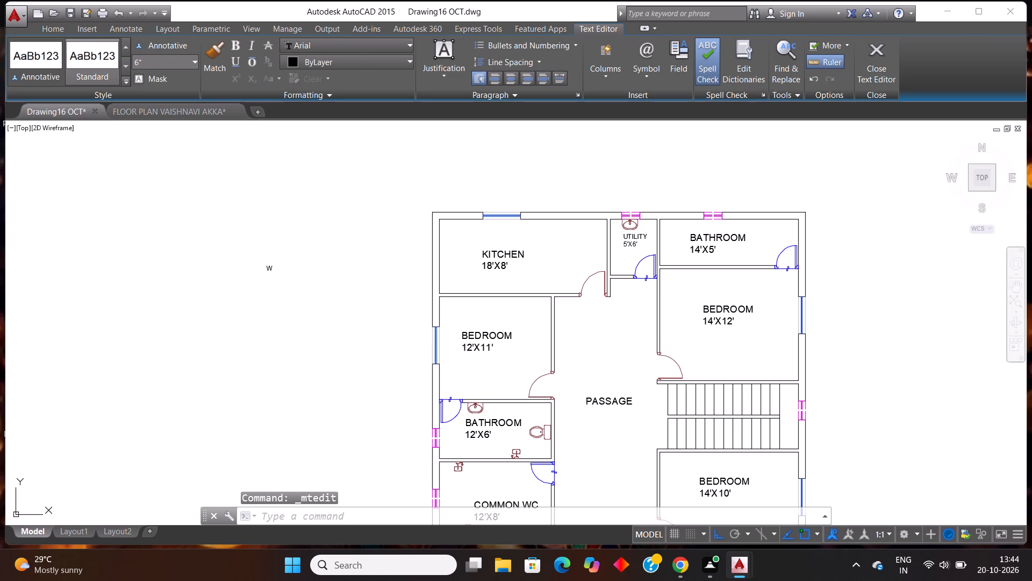
Copy the loose W tag outside the KITCHEN's north window and outside the 14'X12' BEDROOM's east window.
left_click(288, 279)
left_click(249, 236)
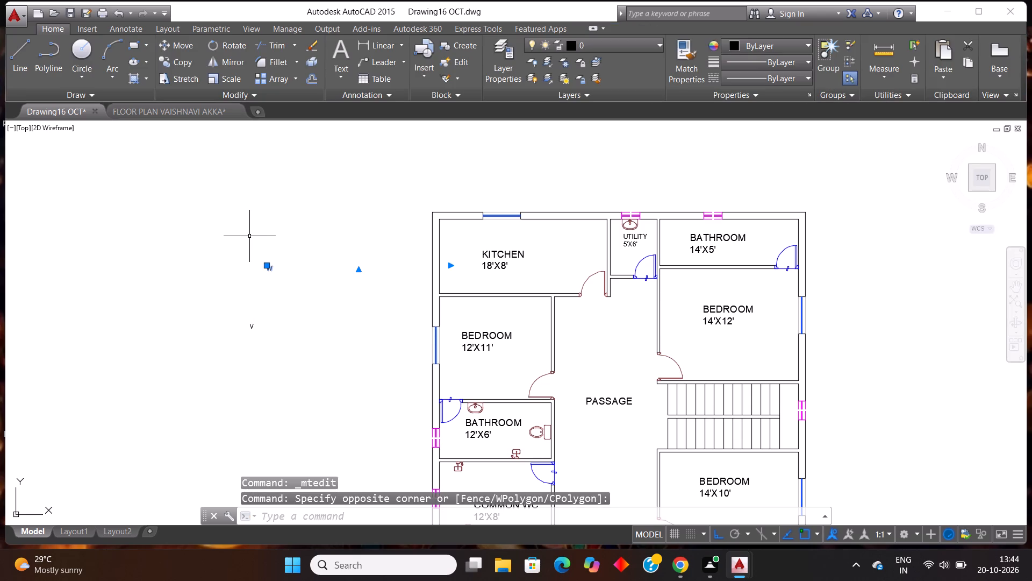
key("ctrl+c")
key("ctrl+v")
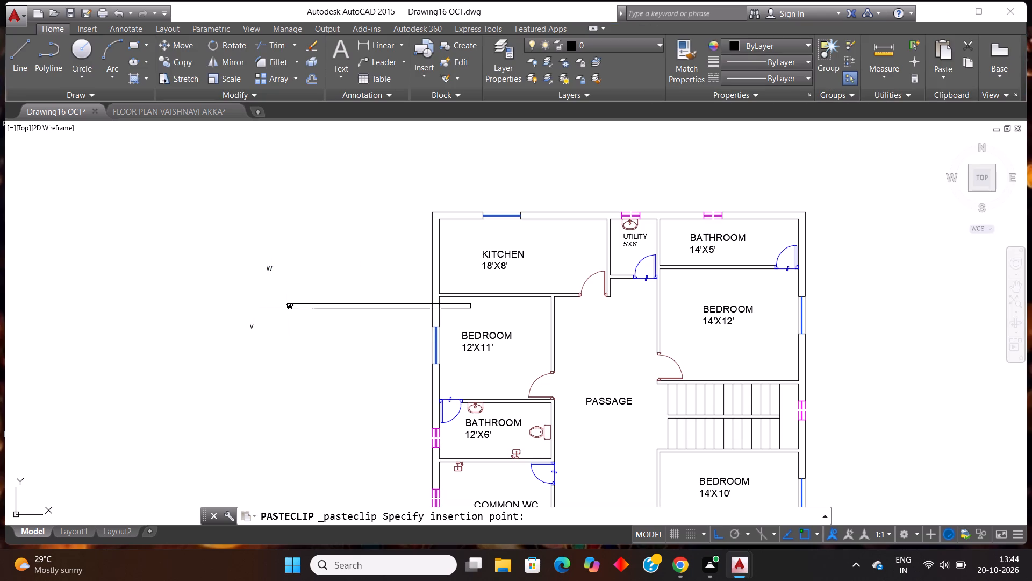
left_click(496, 207)
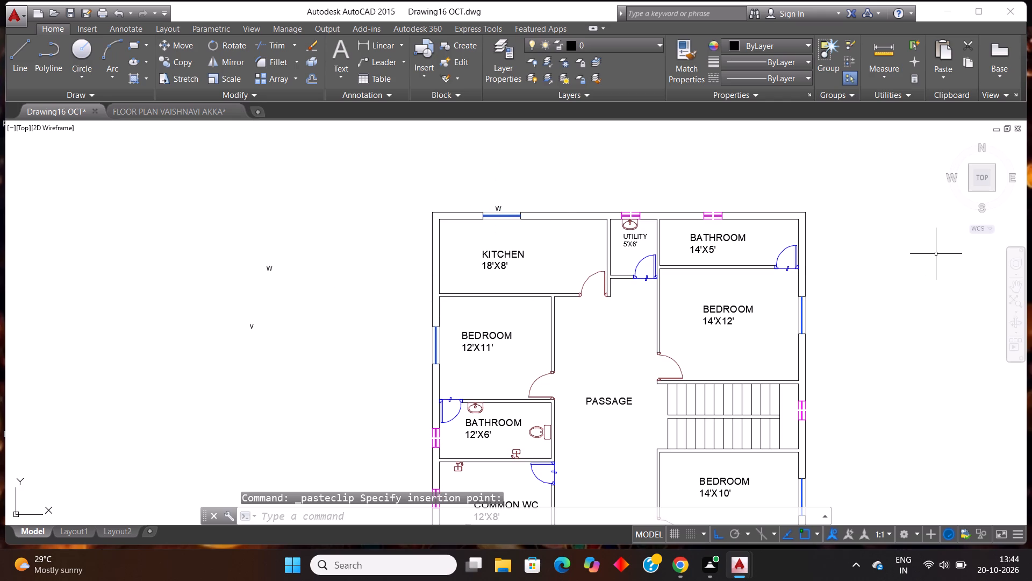
key("ctrl+v")
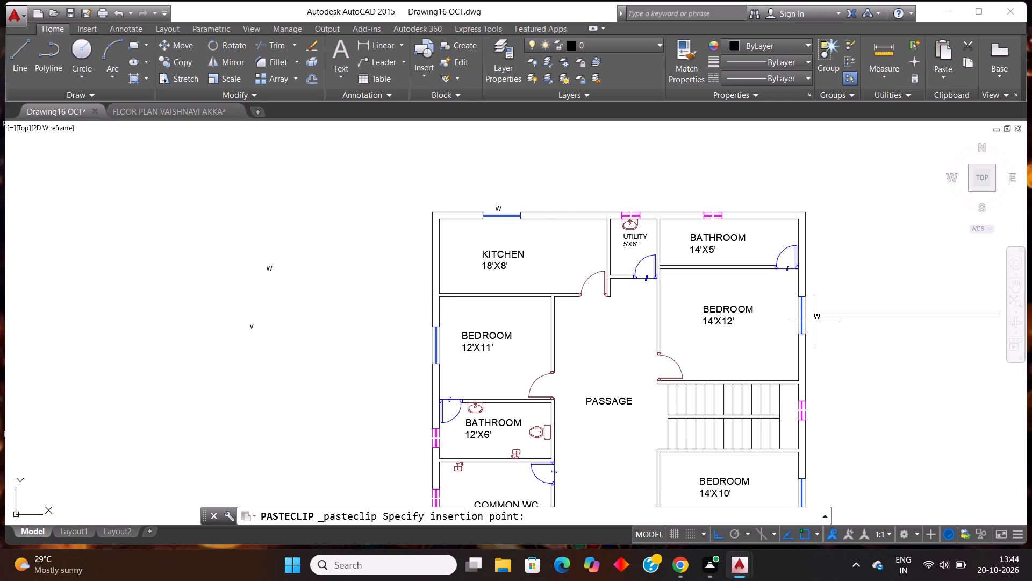
left_click(810, 318)
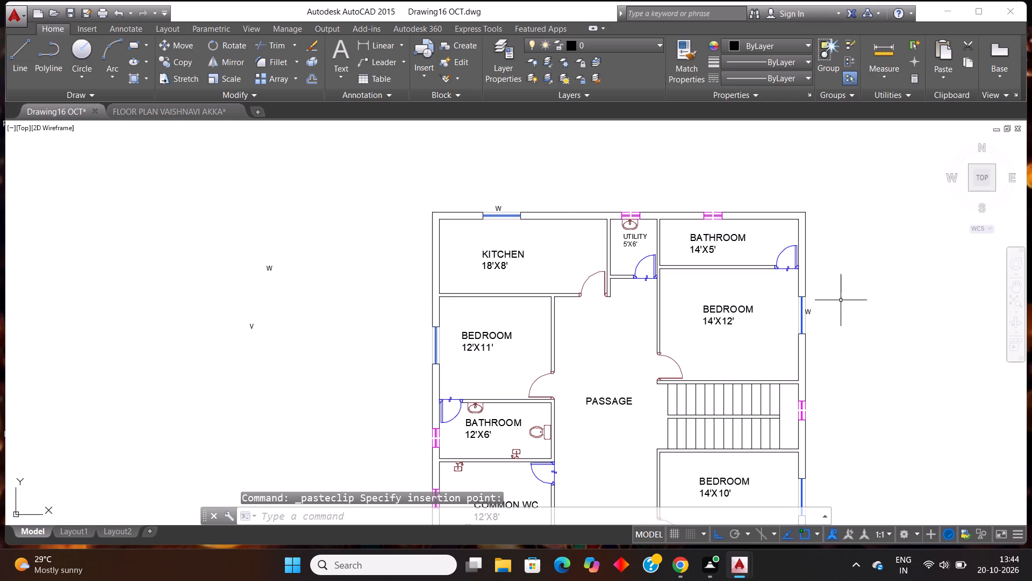
Move the W tag at the 14'X12' BEDROOM's east window slightly east, clear of the outer wall face.
scroll(828, 304, "down", 2)
scroll(818, 313, "up", 2)
scroll(818, 313, "down", 1)
scroll(818, 313, "up", 2)
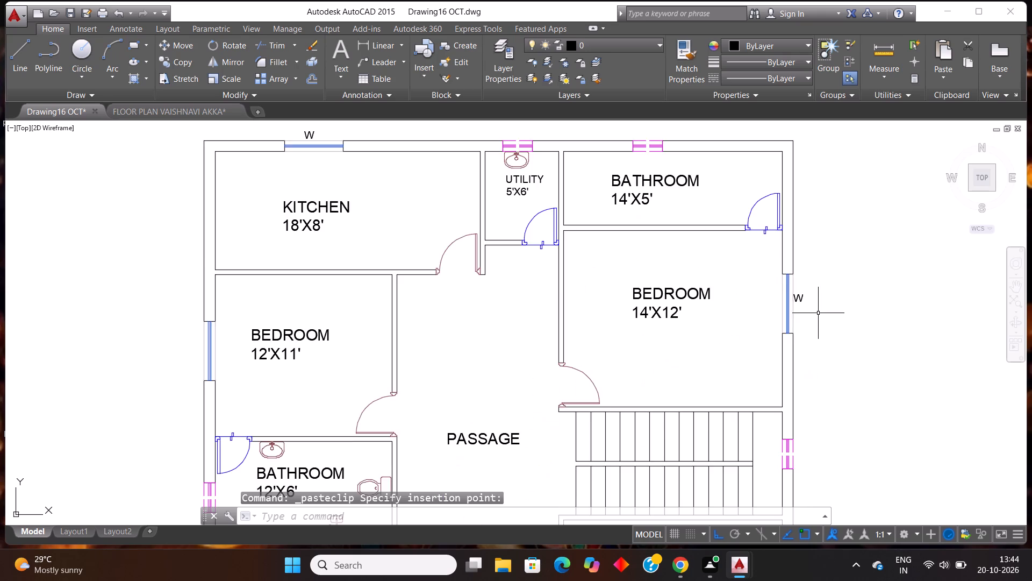
scroll(818, 313, "up", 3)
left_click(778, 294)
left_click(740, 240)
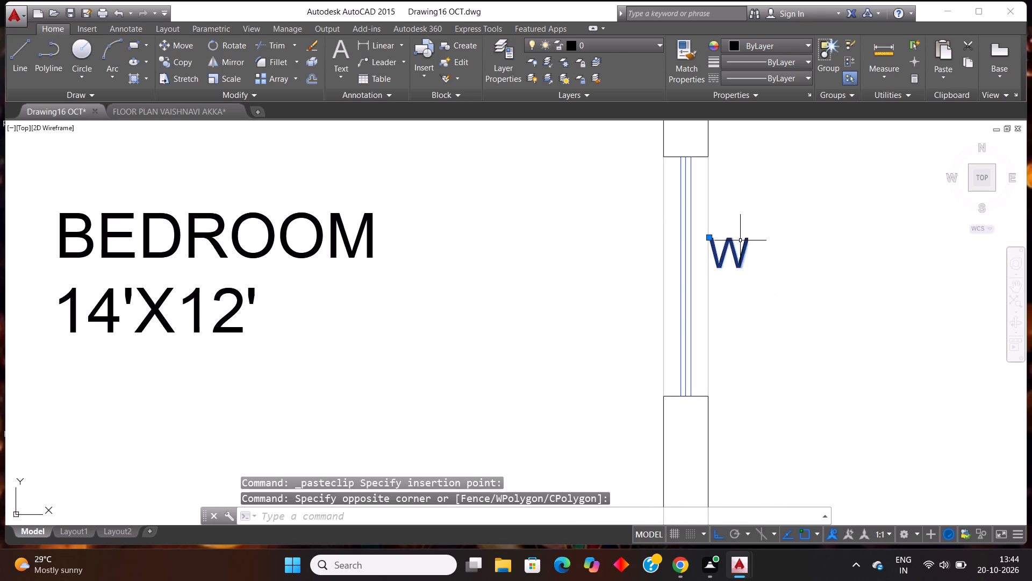
left_click_drag(730, 242, 743, 245)
left_click(743, 245)
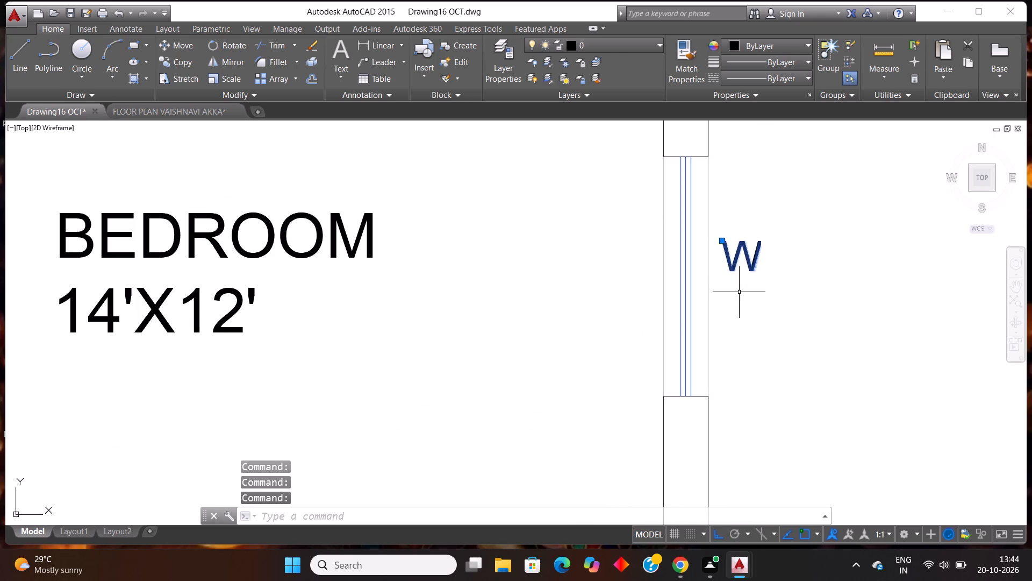
Paste W tags outside the east windows of the 14'X10' BEDROOM and the DRAWING / LIVING room.
scroll(744, 314, "down", 3)
scroll(785, 281, "down", 3)
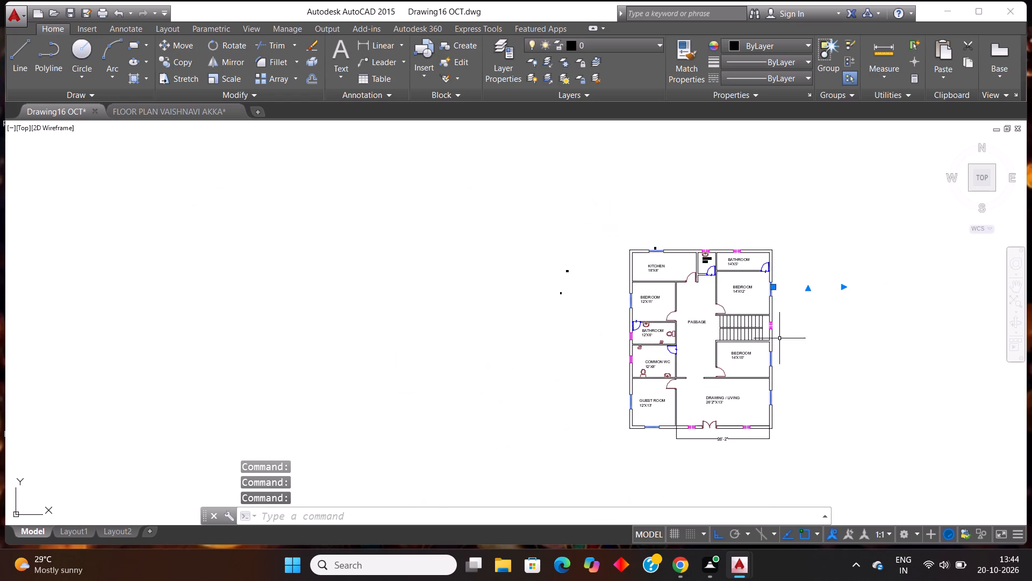
scroll(796, 385, "up", 2)
scroll(764, 357, "up", 2)
key("ctrl+v")
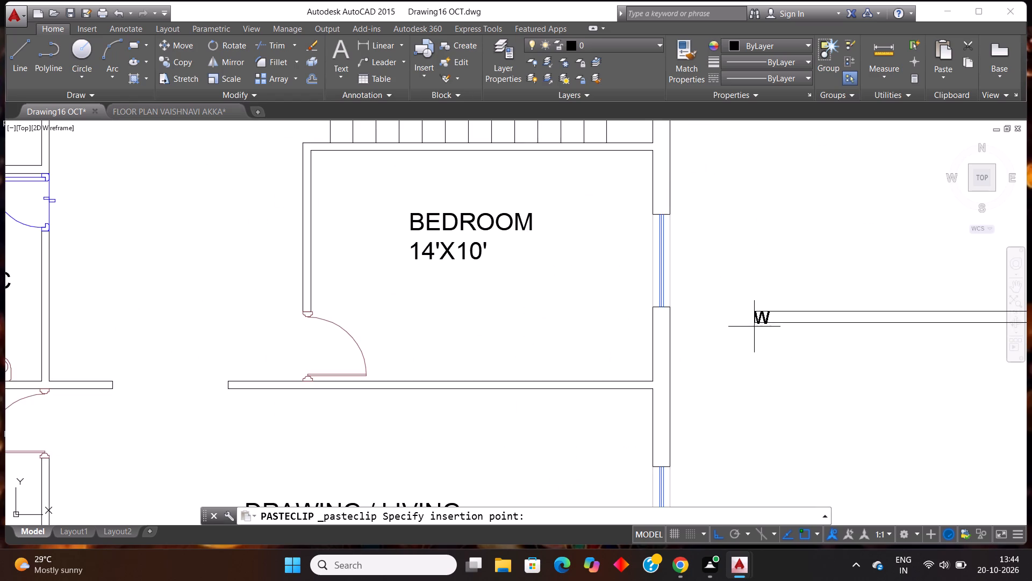
left_click(696, 275)
scroll(693, 158, "down", 1)
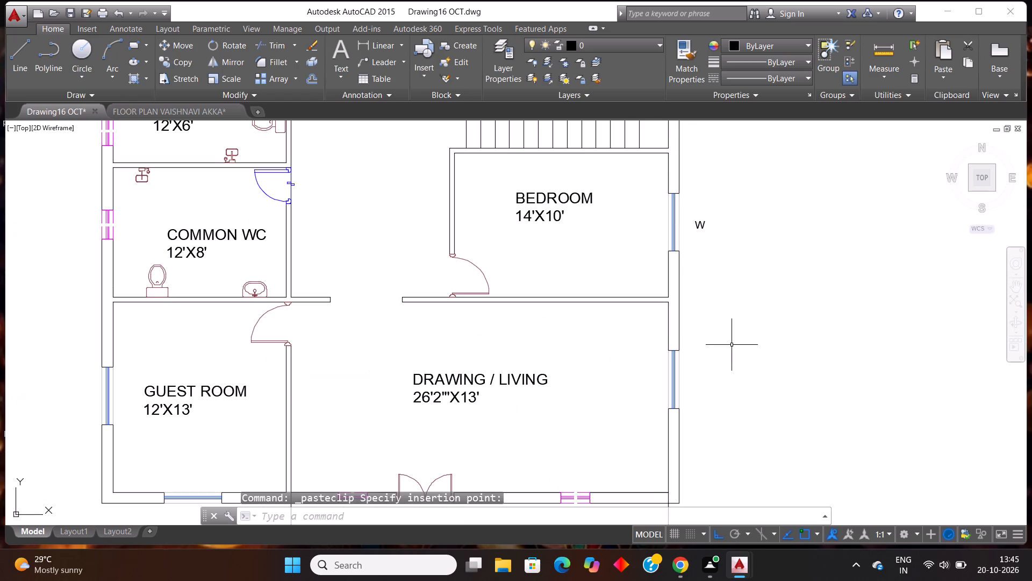
scroll(706, 365, "down", 2)
scroll(718, 365, "up", 1)
key("ctrl+v")
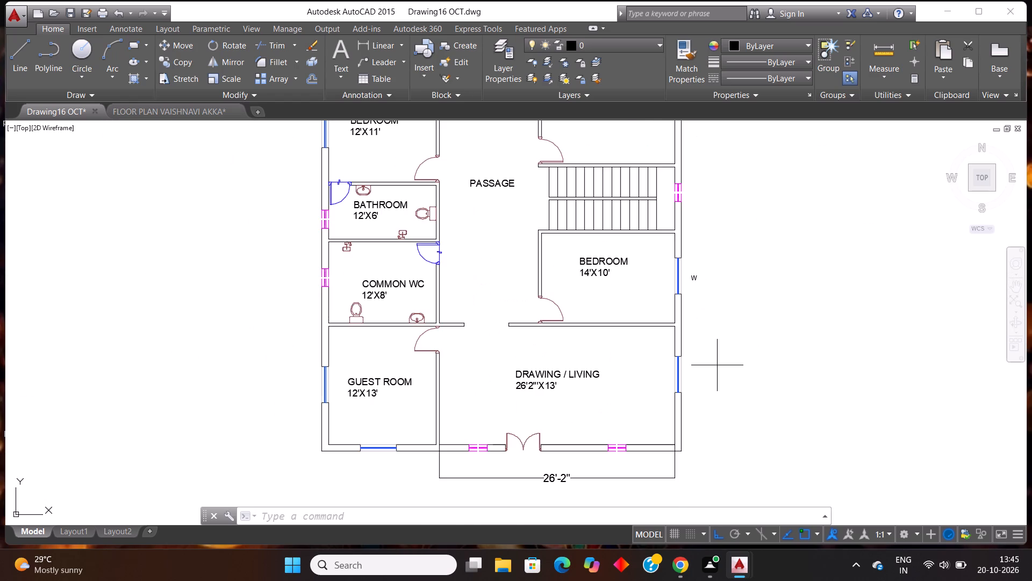
scroll(696, 392, "up", 2)
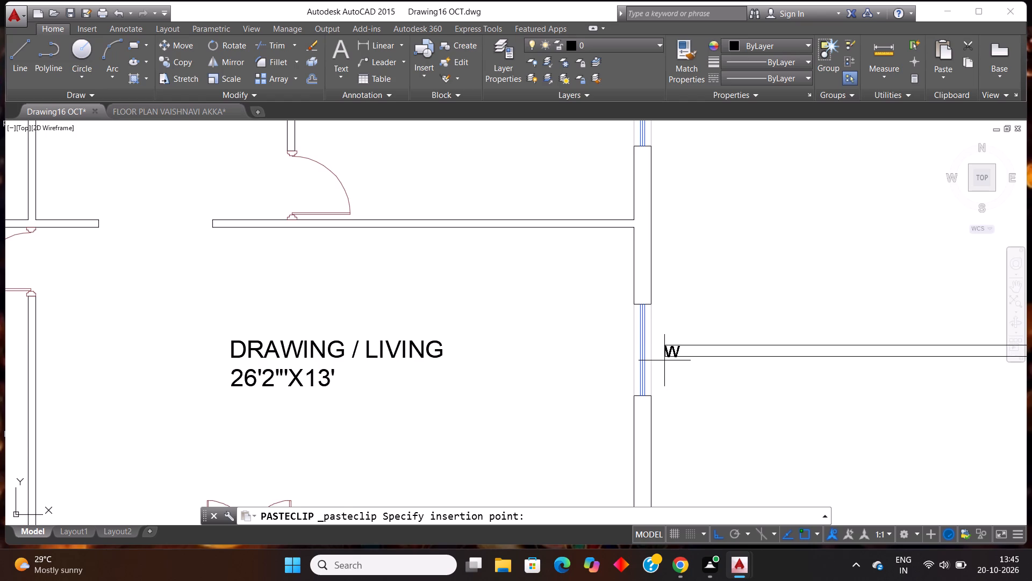
left_click(660, 360)
Paste W tags outside the GUEST ROOM's south window and west window.
scroll(672, 346, "down", 3)
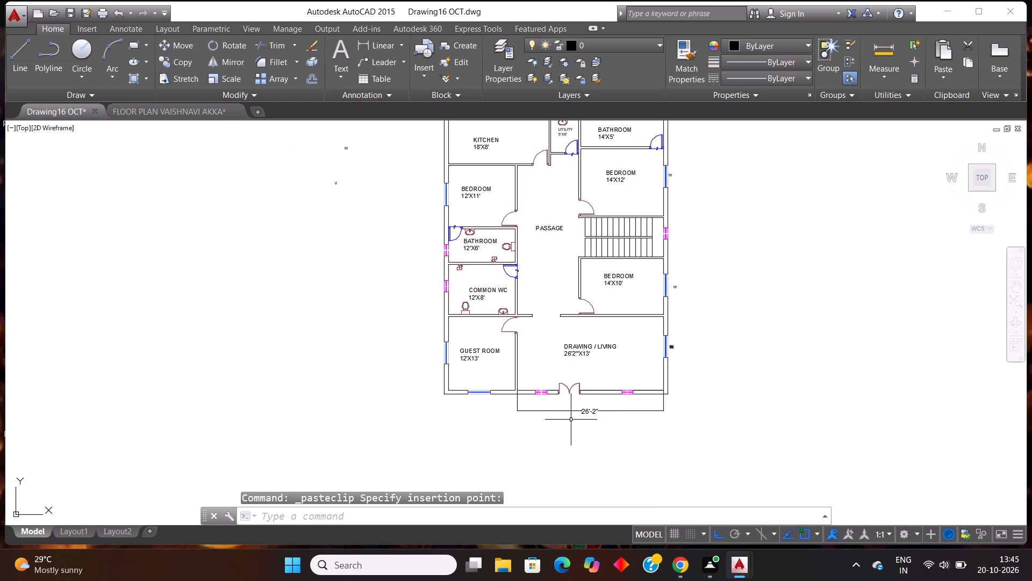
scroll(463, 395, "up", 2)
key("ctrl+v")
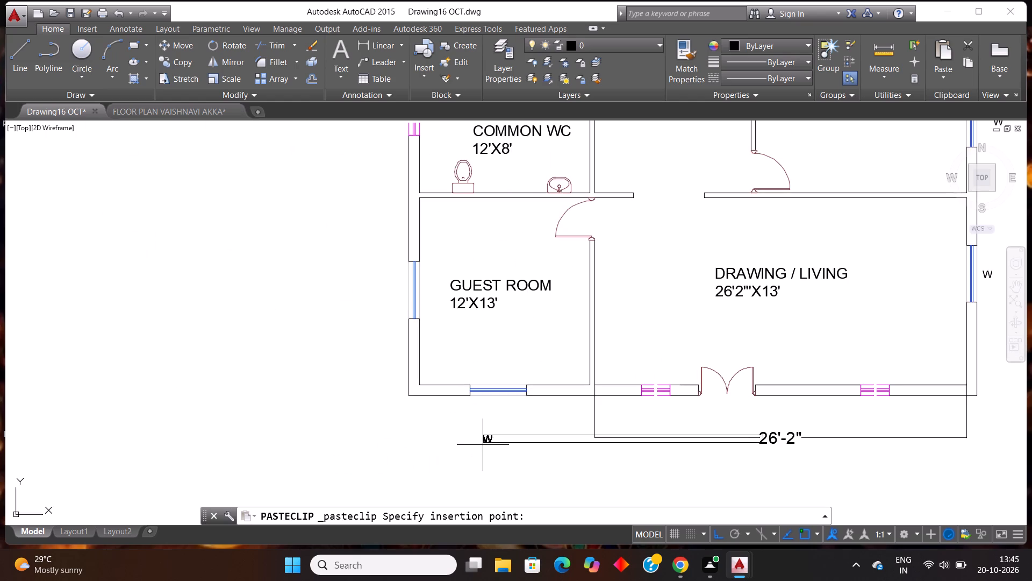
scroll(489, 434, "up", 2)
left_click(499, 374)
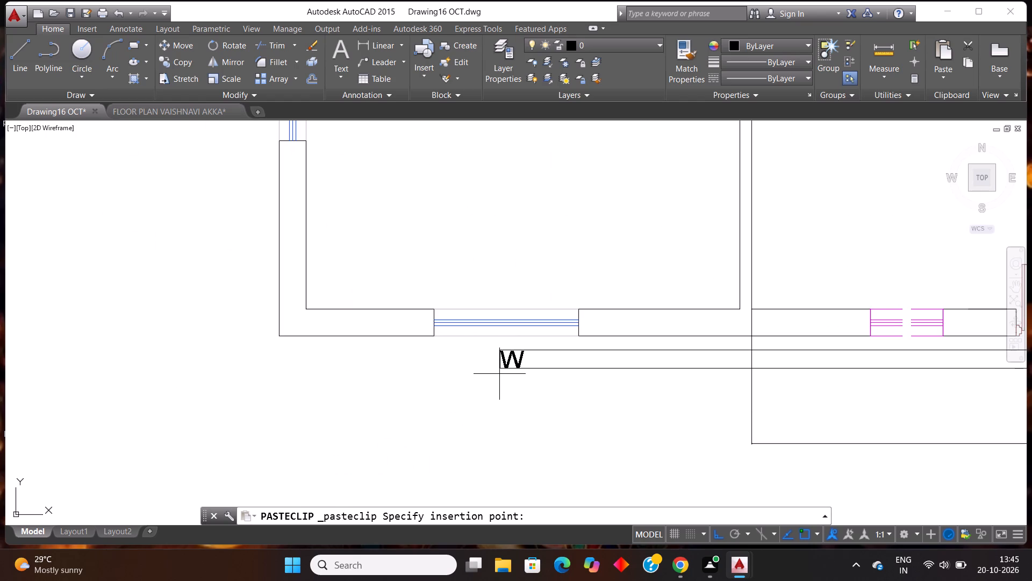
scroll(517, 358, "down", 4)
scroll(462, 300, "up", 3)
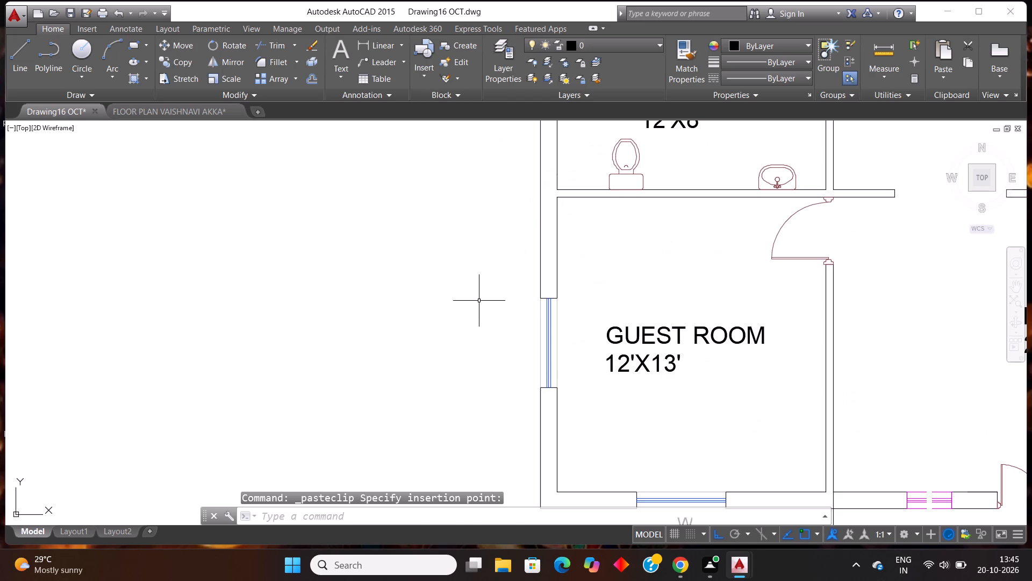
key("ctrl+v")
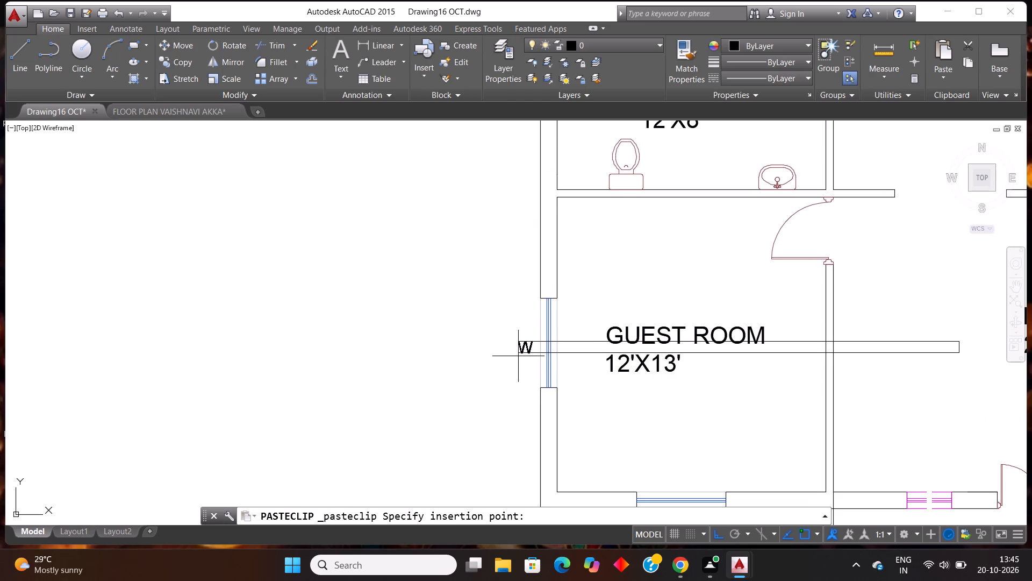
left_click(518, 356)
Paste a W tag outside the 12'X11' BEDROOM's west window.
scroll(542, 335, "down", 4)
scroll(563, 220, "up", 1)
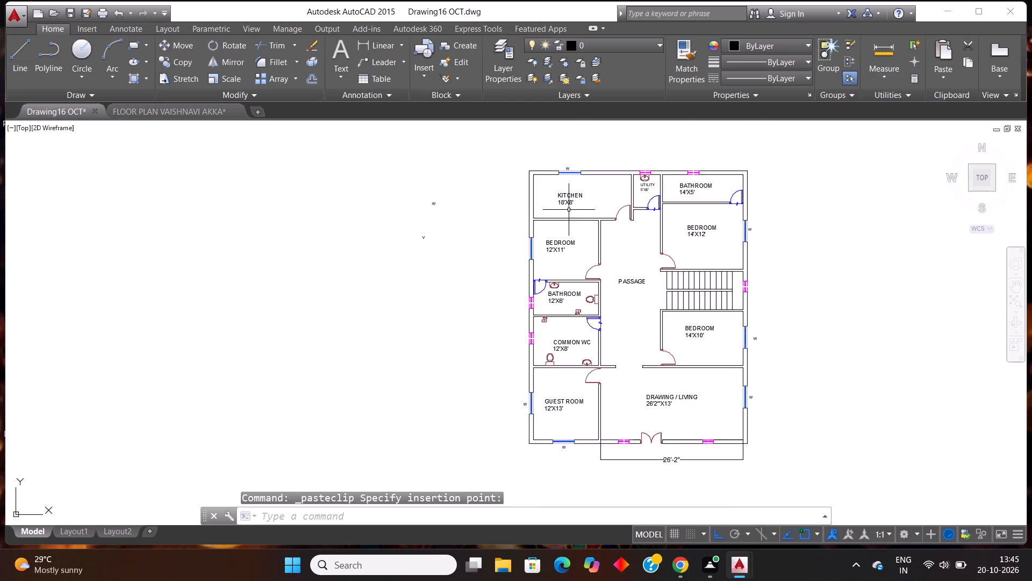
scroll(557, 209, "up", 3)
key("ctrl+v")
scroll(411, 342, "up", 1)
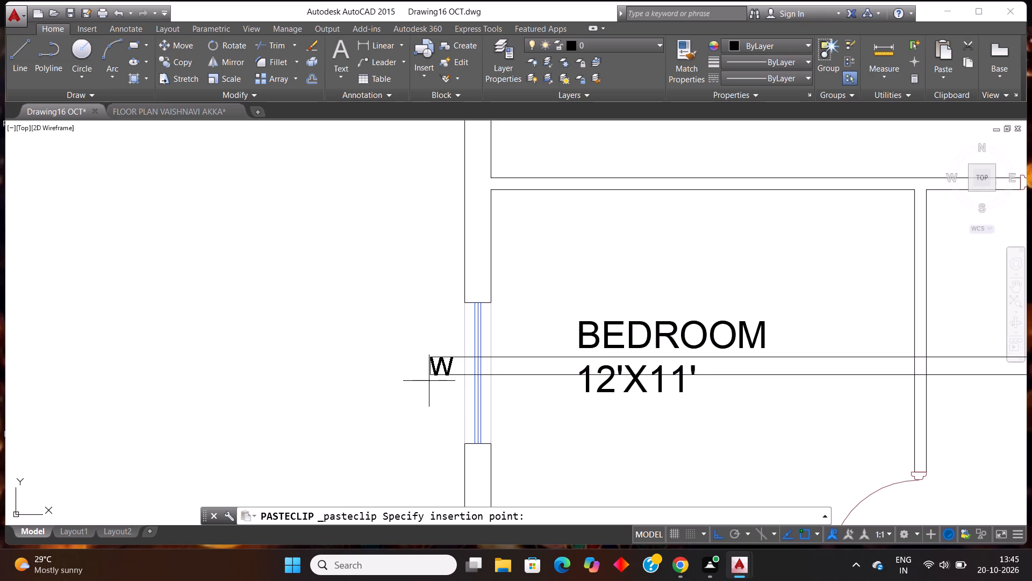
left_click(429, 381)
Copy the loose V tag outside the west ventilators of the 12'X6' BATHROOM and the COMMON WC.
scroll(493, 313, "down", 4)
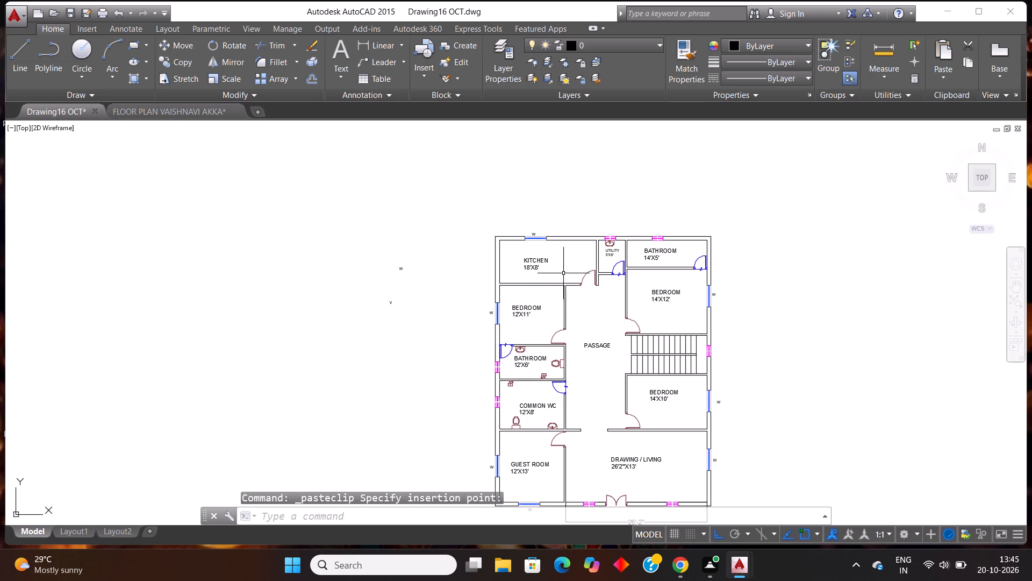
scroll(620, 328, "down", 1)
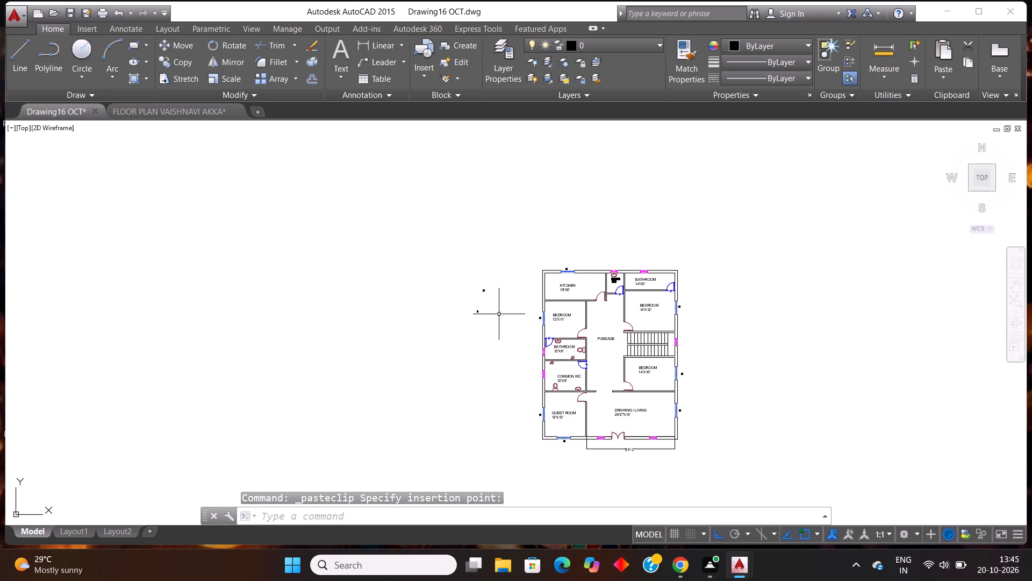
scroll(499, 314, "up", 3)
left_click(478, 323)
left_click(348, 271)
key("ctrl+c")
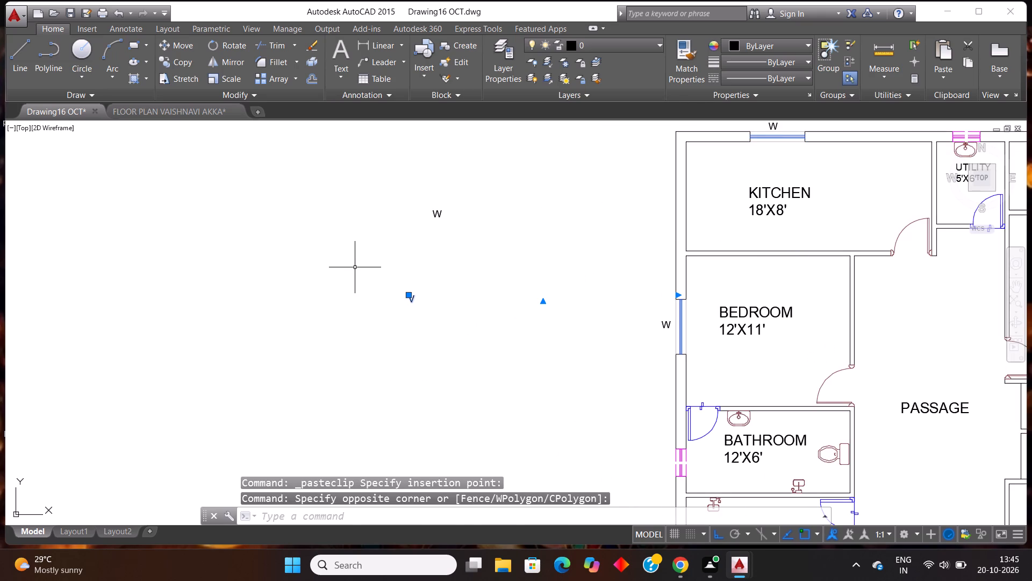
key("ctrl+v")
scroll(542, 369, "down", 3)
scroll(569, 412, "up", 3)
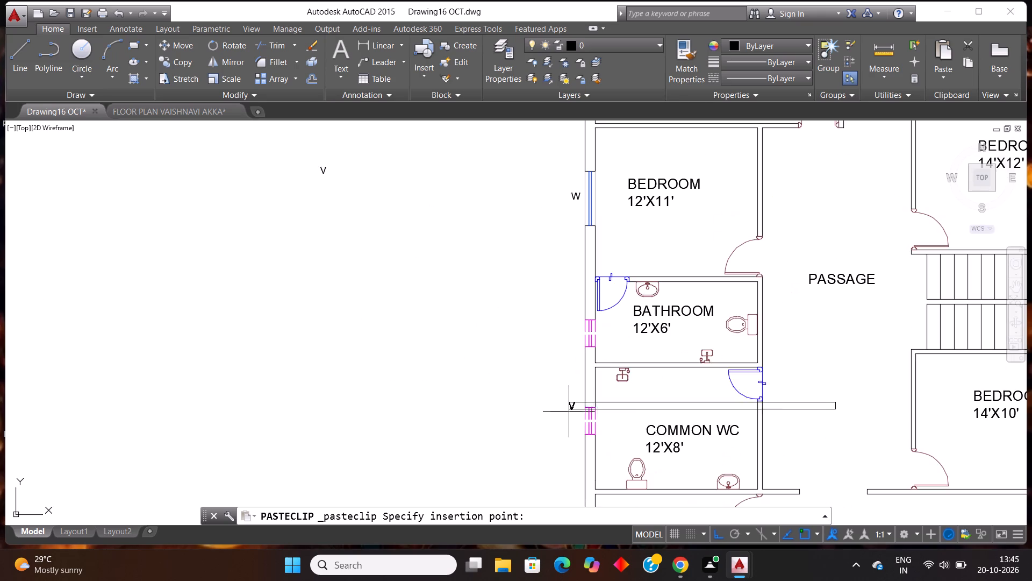
left_click(571, 340)
scroll(600, 318, "down", 1)
scroll(585, 405, "up", 1)
key("ctrl+v")
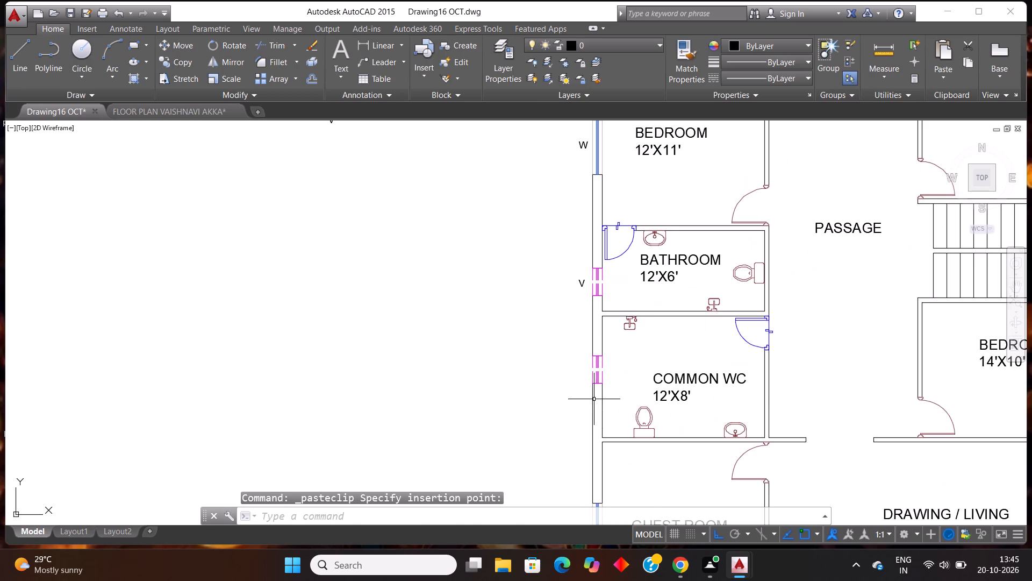
left_click(577, 378)
Paste V tags outside the two DRAWING / LIVING south-wall ventilators on either side of the double door.
scroll(610, 353, "down", 2)
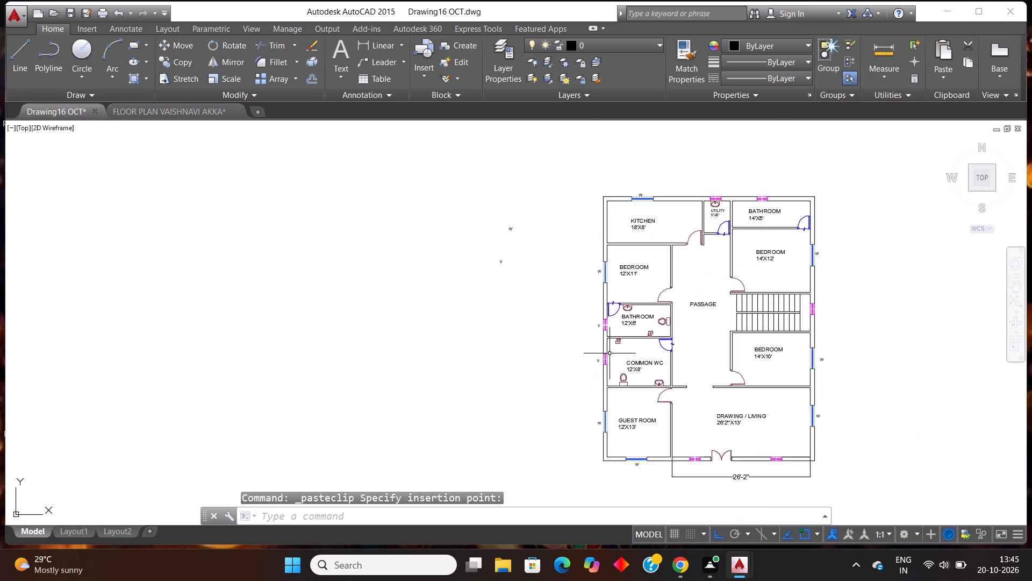
scroll(695, 458, "up", 3)
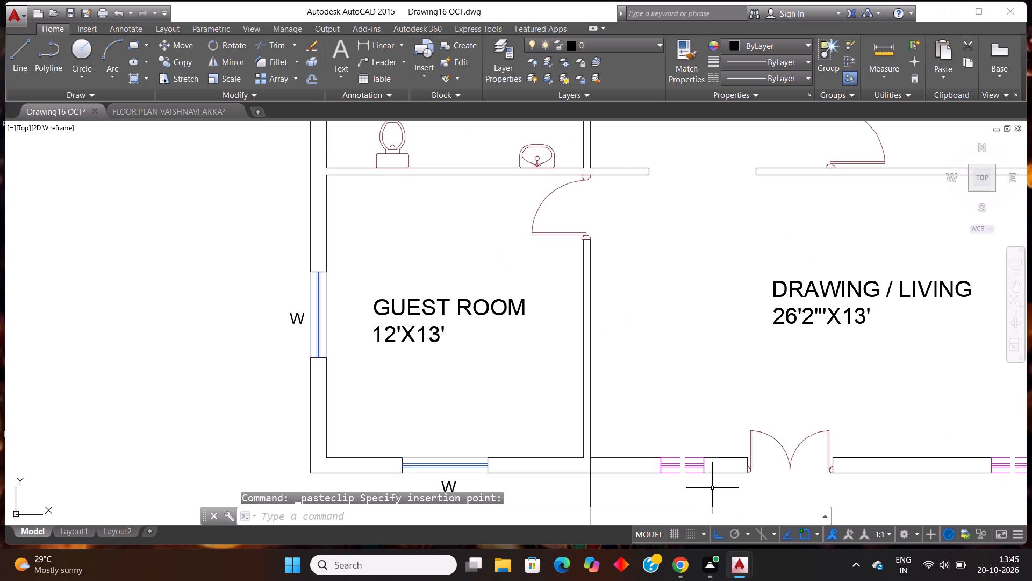
key("ctrl+v")
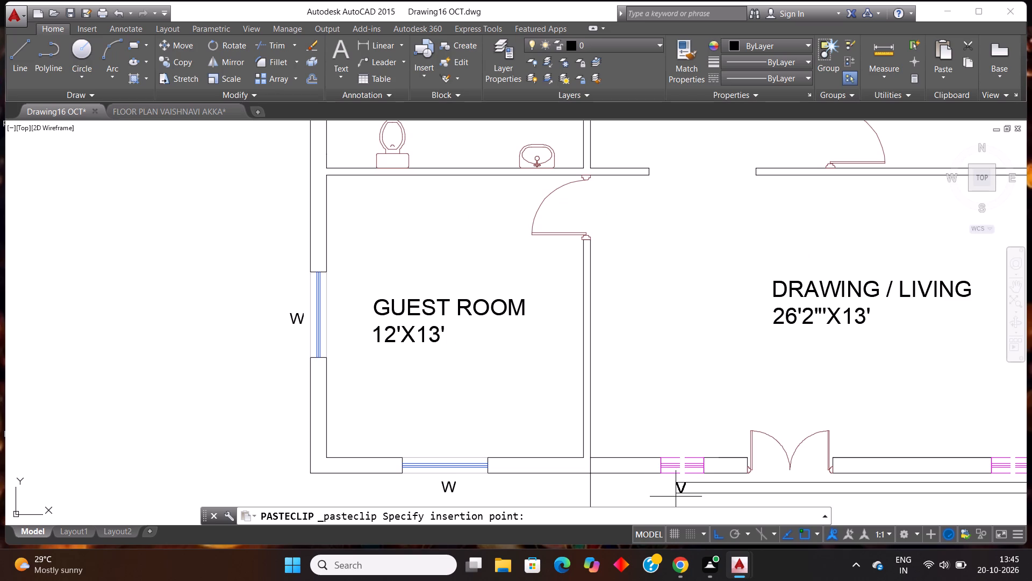
left_click(676, 497)
scroll(560, 433, "down", 1)
scroll(848, 464, "up", 1)
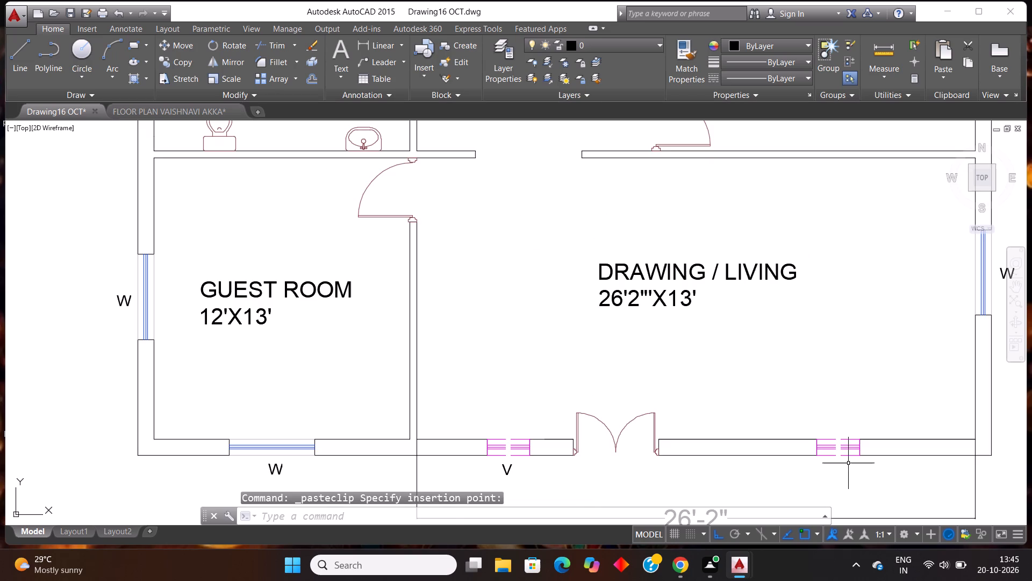
key("ctrl+v")
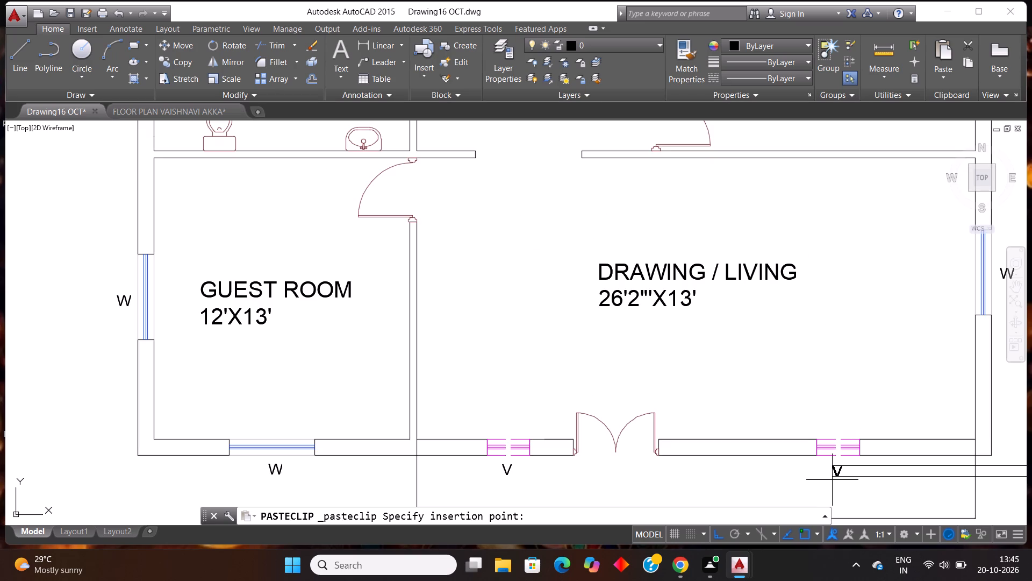
left_click(834, 476)
Paste a V tag outside the staircase's east-wall ventilator.
scroll(833, 479, "down", 2)
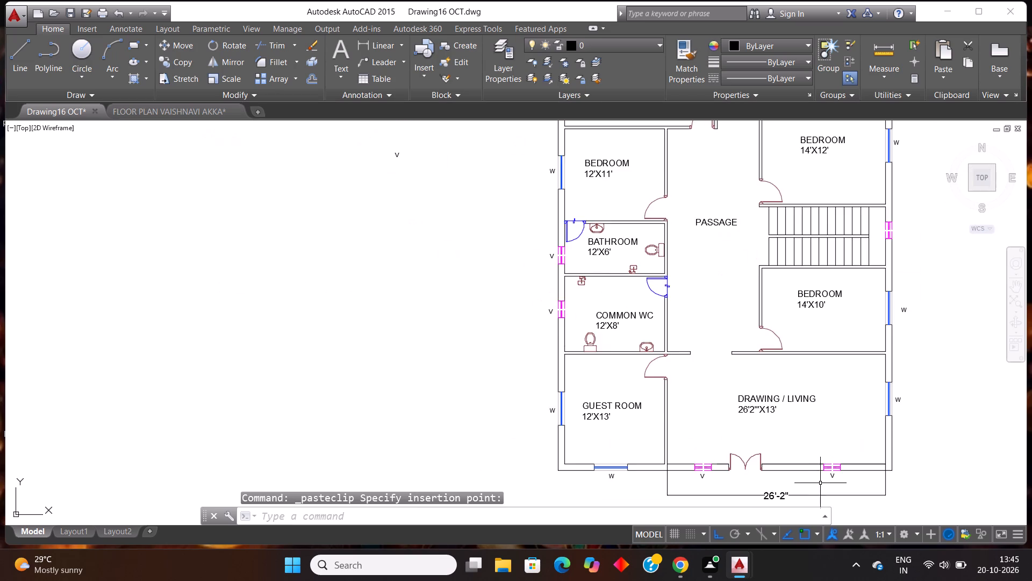
scroll(815, 483, "down", 1)
scroll(895, 338, "up", 2)
key("ctrl+v")
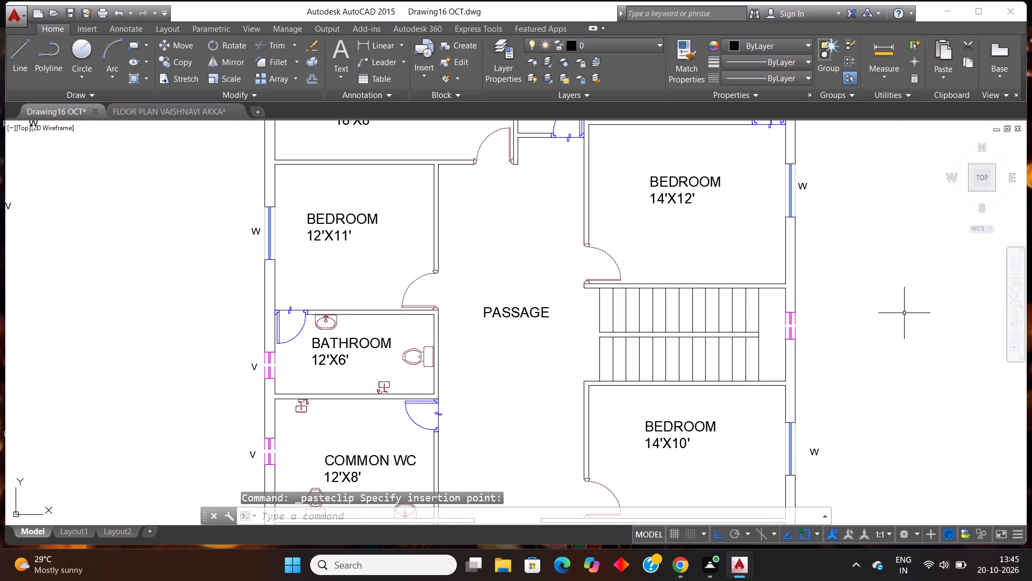
scroll(815, 315, "up", 2)
left_click(769, 354)
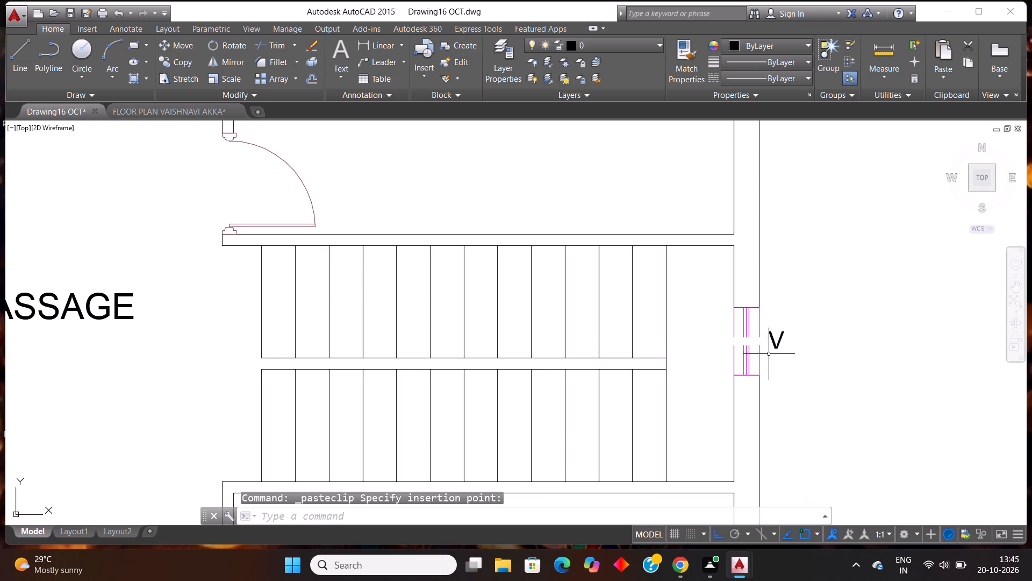
Paste V tags outside the north ventilators of the UTILITY and the 14'X5' BATHROOM.
scroll(748, 365, "down", 4)
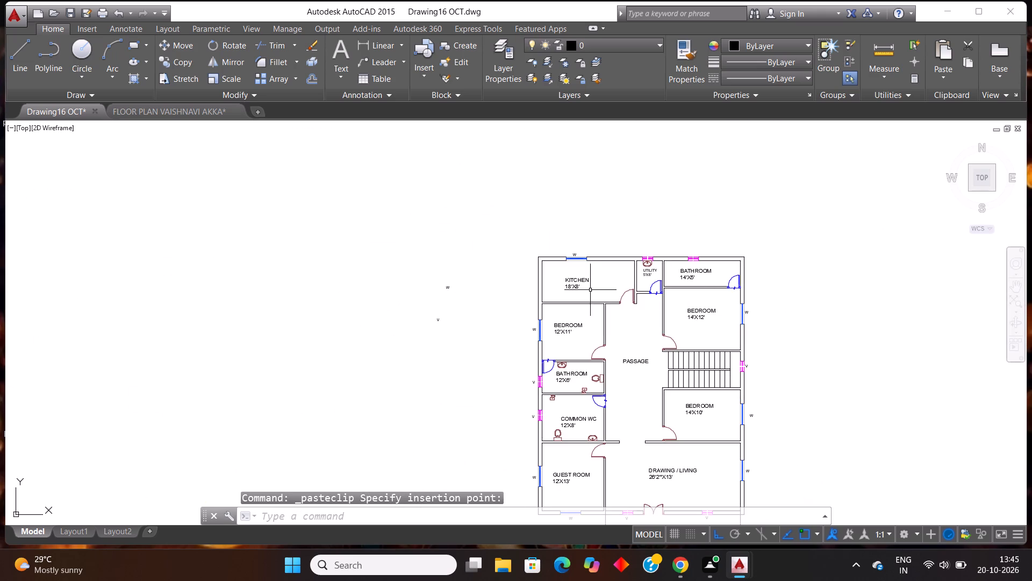
scroll(646, 225, "up", 4)
key("ctrl+v")
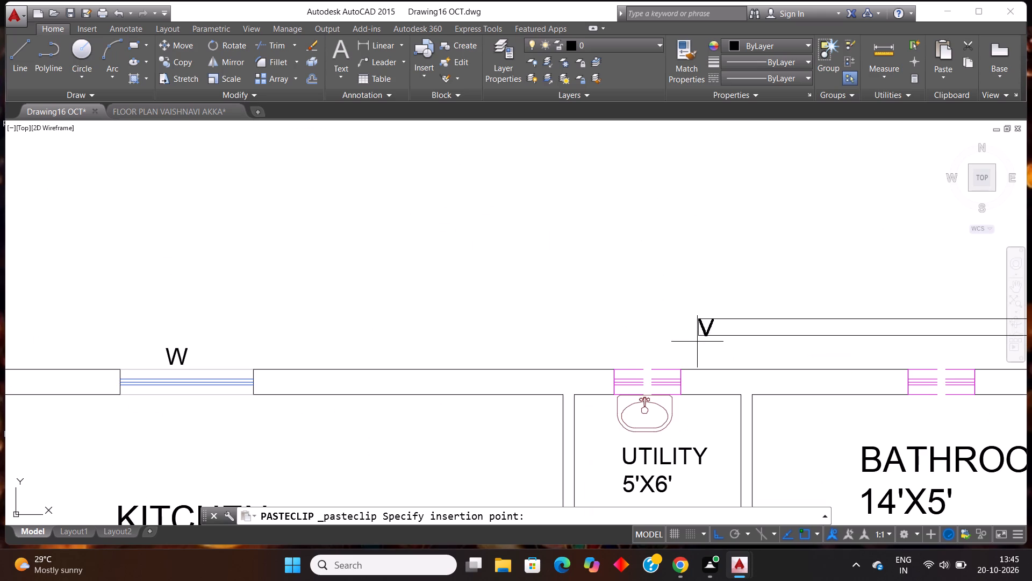
left_click(639, 365)
scroll(661, 324, "down", 2)
scroll(799, 324, "up", 1)
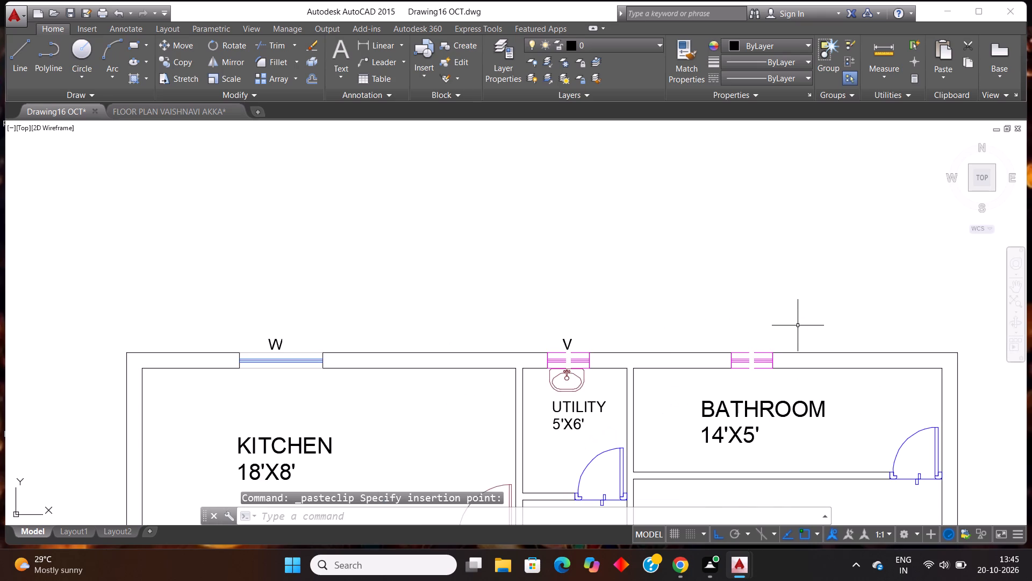
key("ctrl+v")
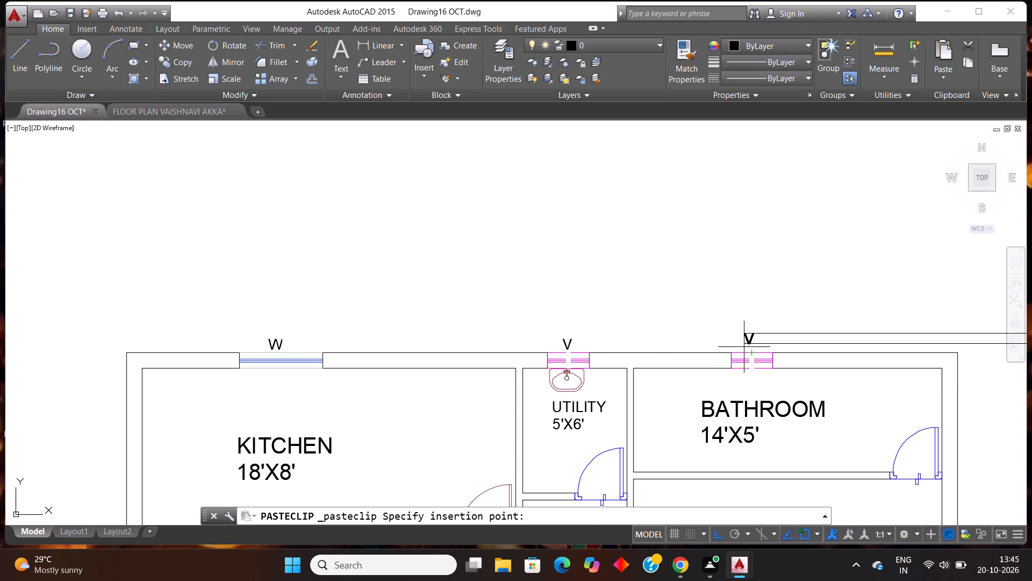
left_click(744, 345)
Delete the loose W and V source tags west of the plan.
scroll(775, 324, "down", 4)
left_click(621, 391)
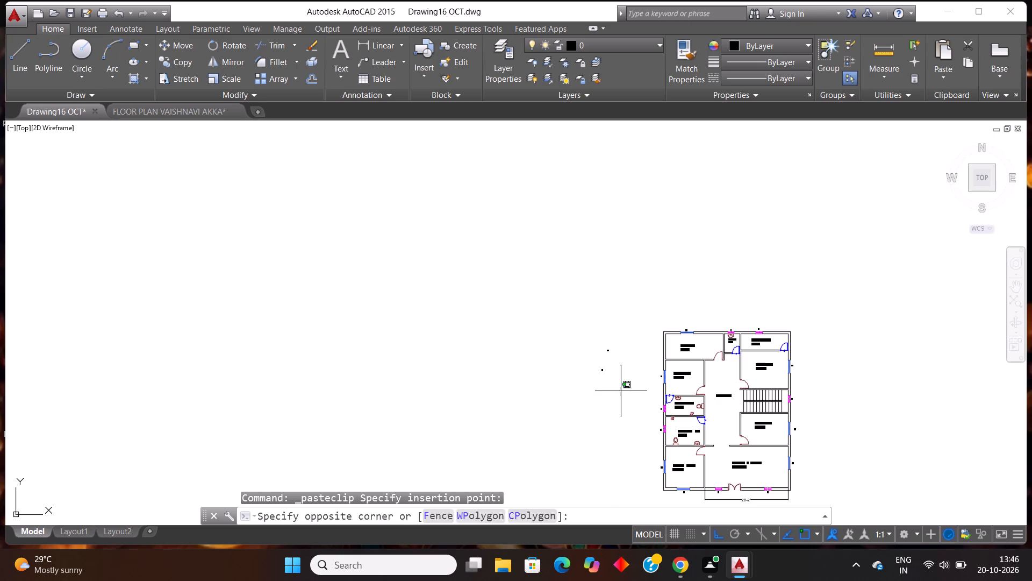
left_click(533, 246)
key("Delete")
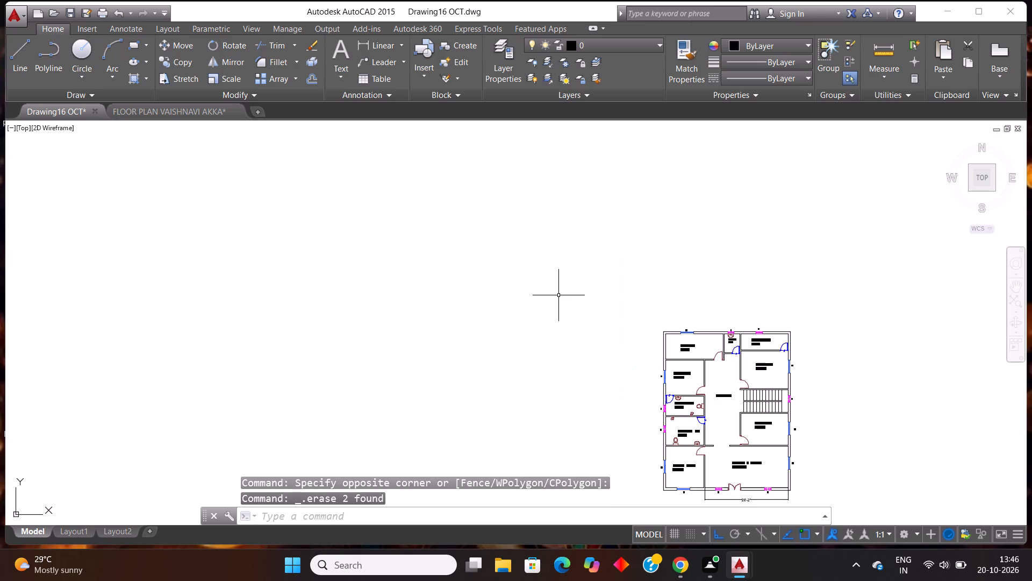
scroll(559, 296, "down", 1)
scroll(737, 428, "up", 1)
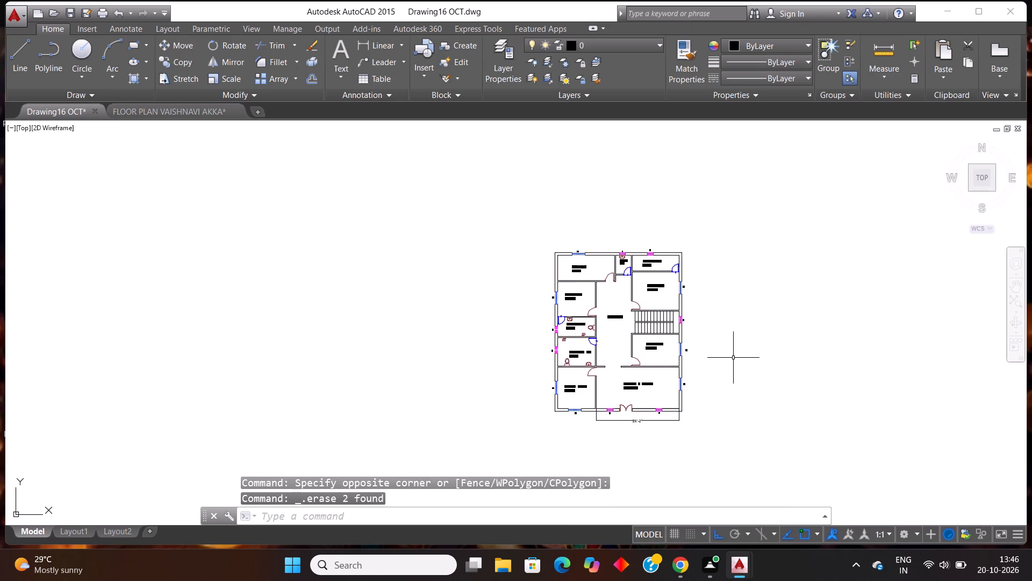
Start a Hatch with the ANSI32 pattern and fill the north wall segments along the KITCHEN, UTILITY and 14'X5' BATHROOM.
scroll(733, 358, "up", 1)
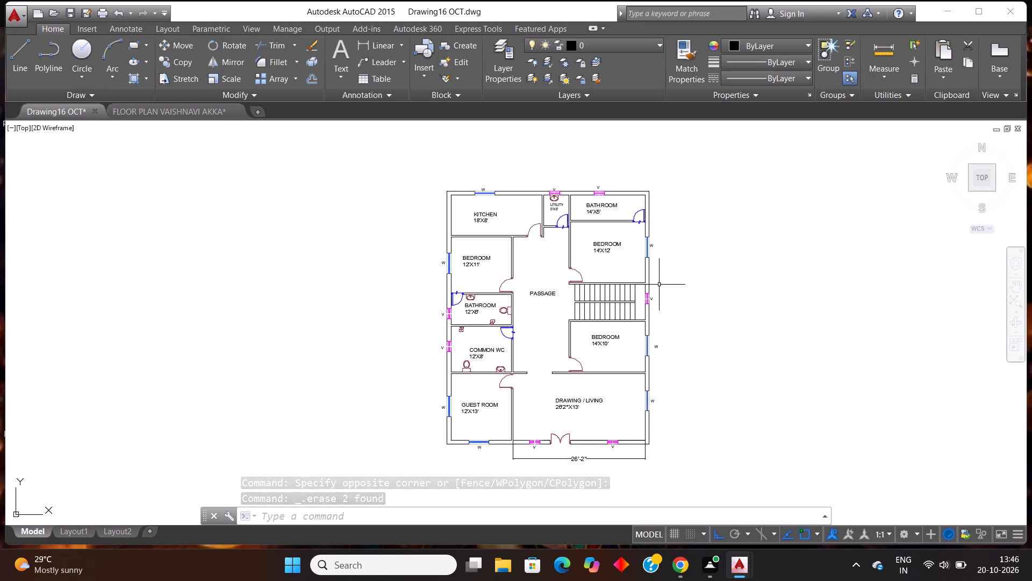
scroll(613, 194, "up", 1)
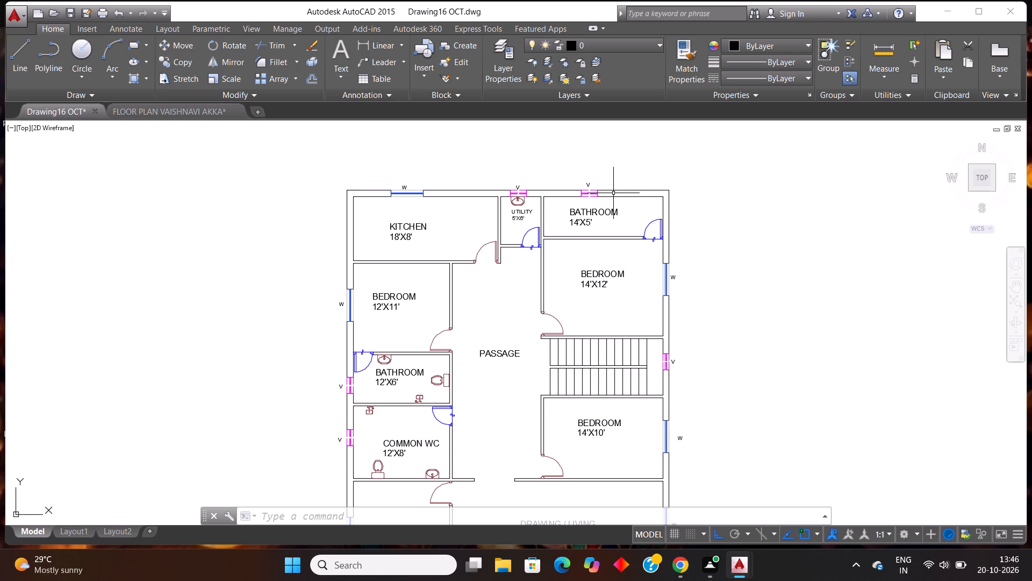
key("h")
key("Return")
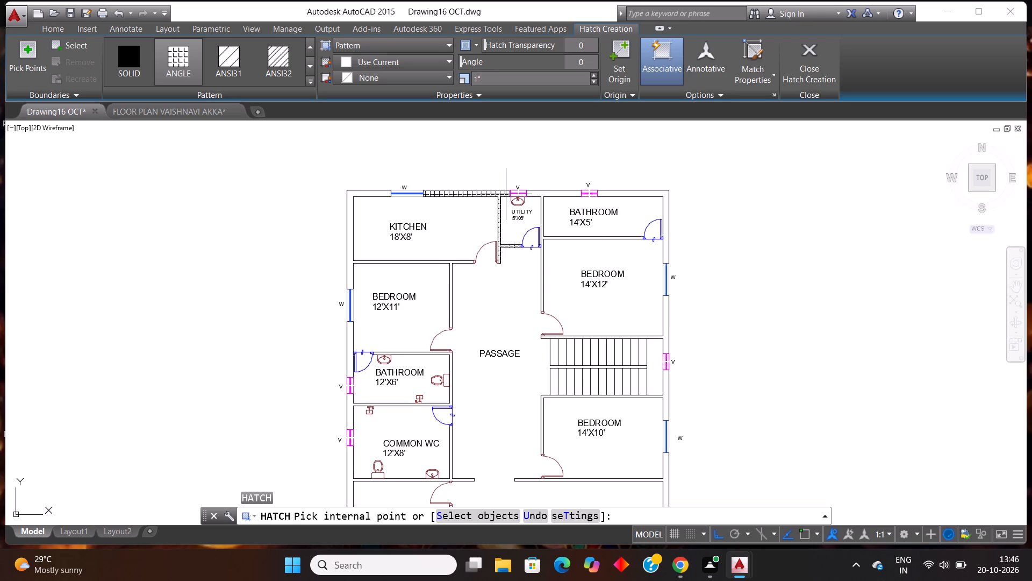
left_click(271, 59)
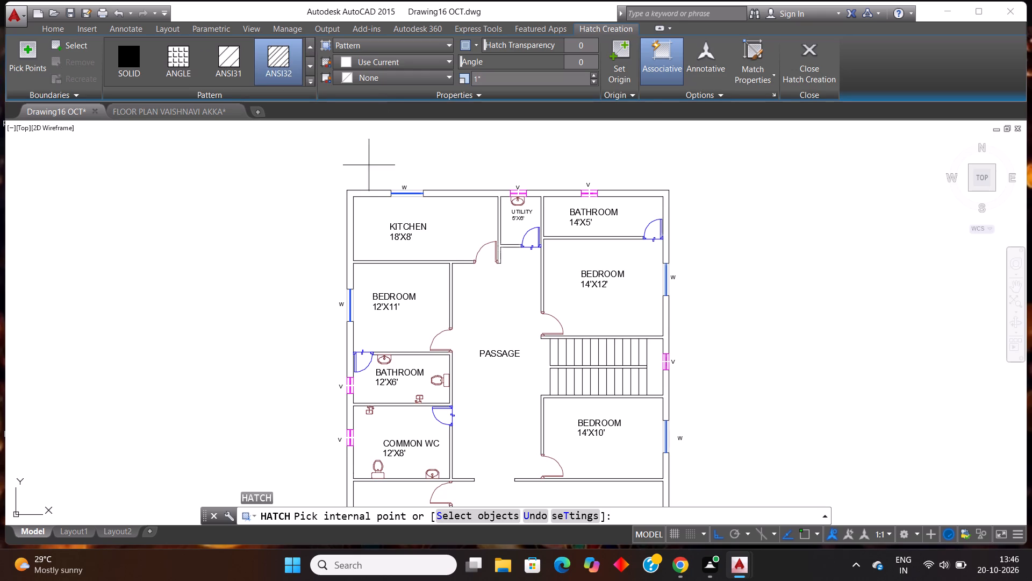
left_click(357, 194)
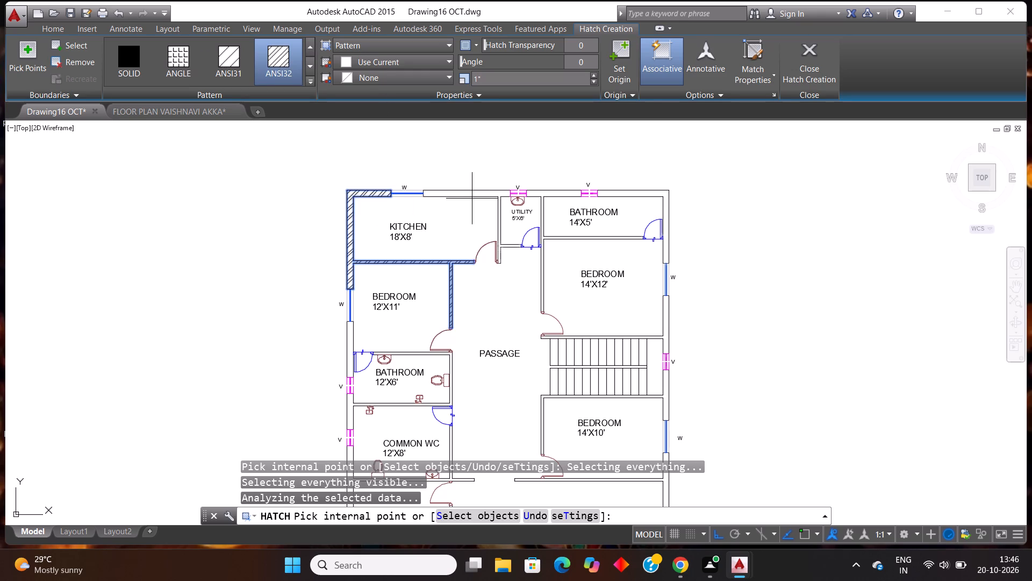
left_click(482, 194)
left_click(551, 194)
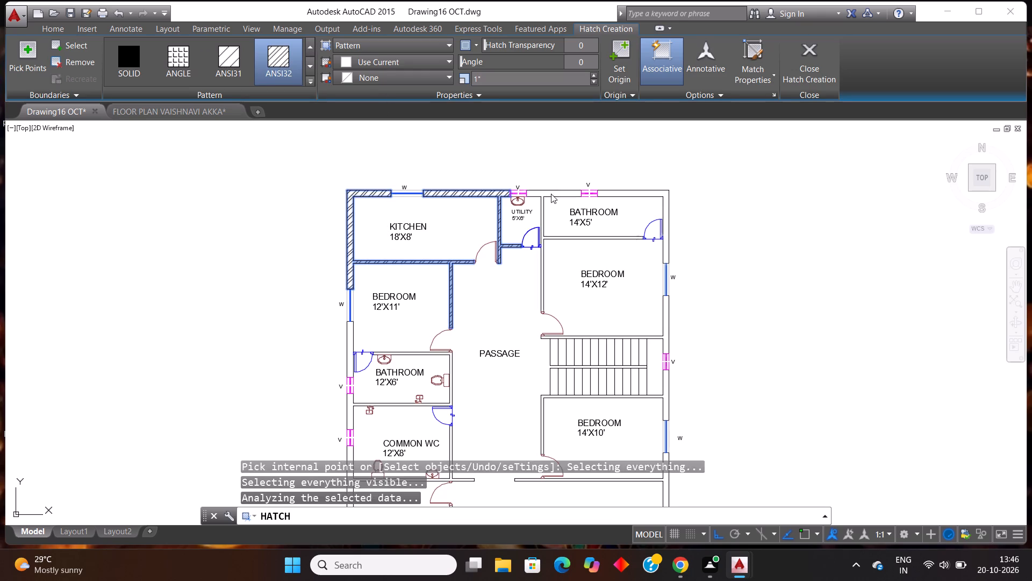
left_click(626, 196)
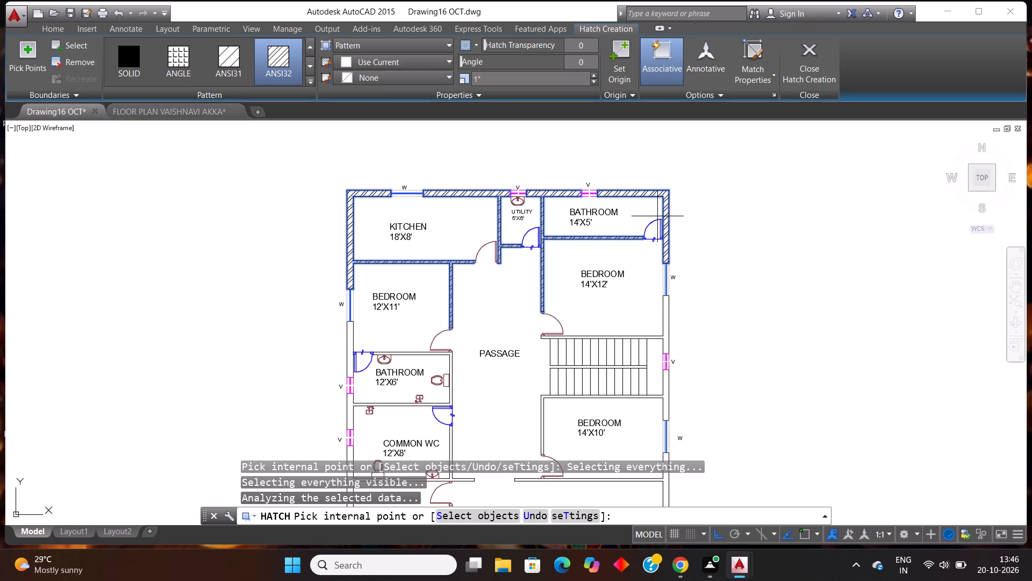
Add the remaining east wall segments to the hatch, from below the 14'X12' BEDROOM window to the southeast corner.
left_click(668, 325)
scroll(635, 205, "down", 2)
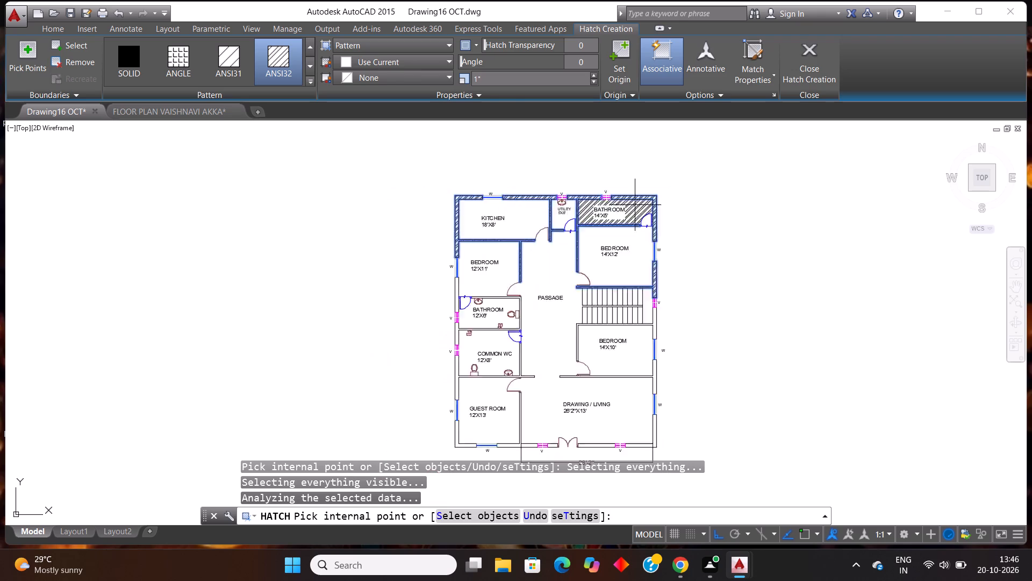
scroll(650, 303, "up", 4)
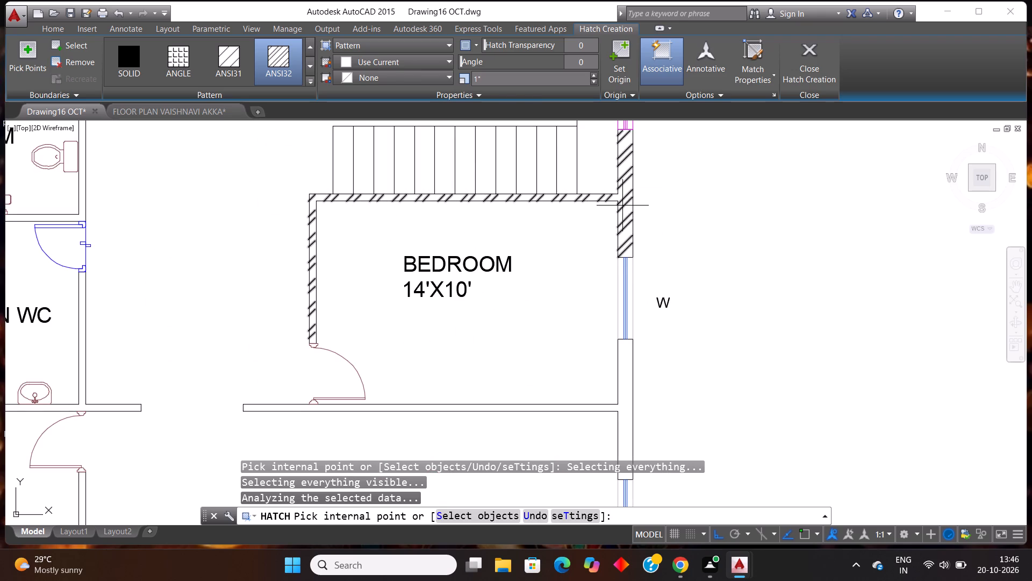
left_click(622, 206)
scroll(623, 205, "down", 2)
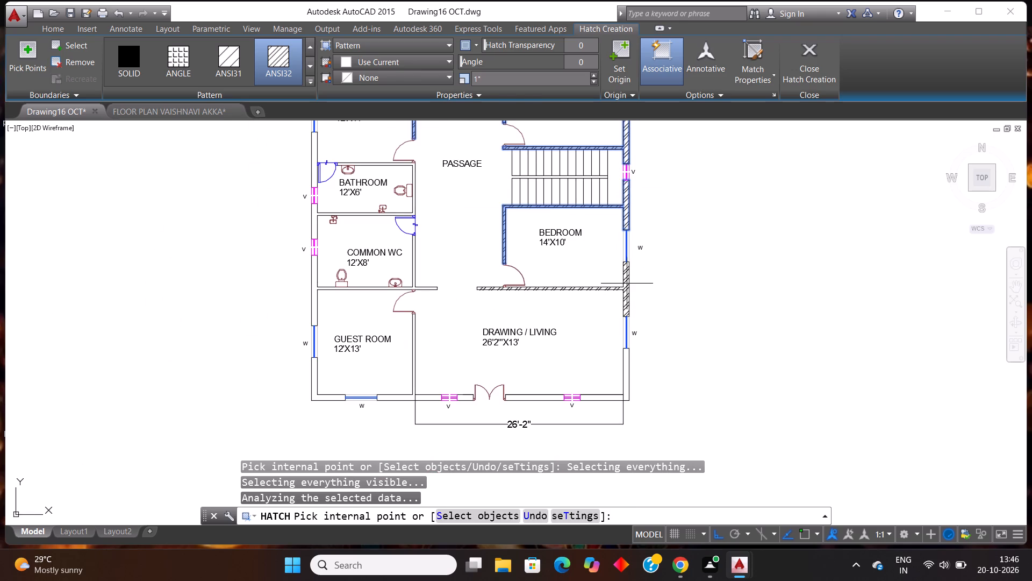
left_click(627, 284)
scroll(638, 279, "down", 1)
scroll(645, 363, "up", 2)
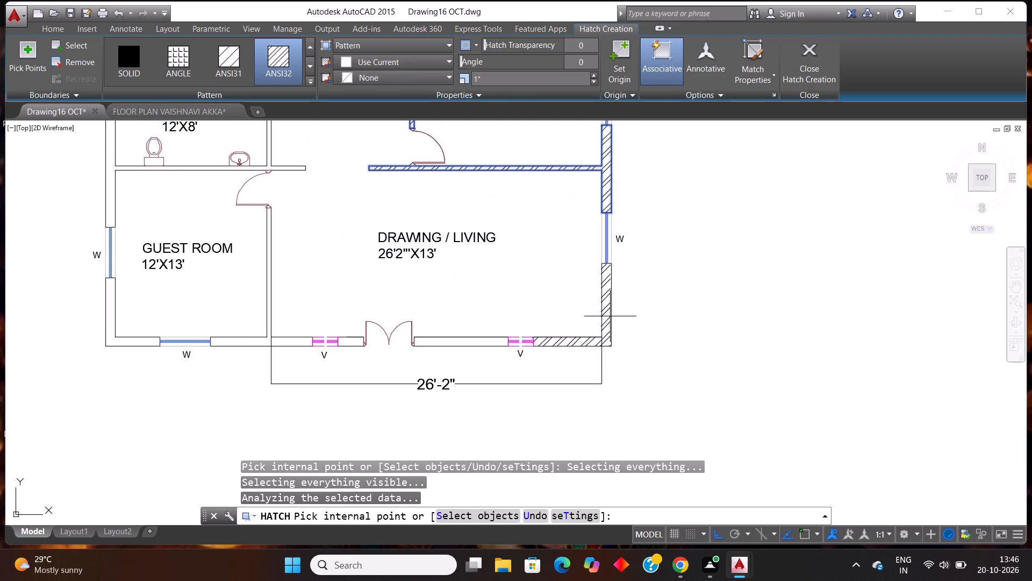
left_click(610, 316)
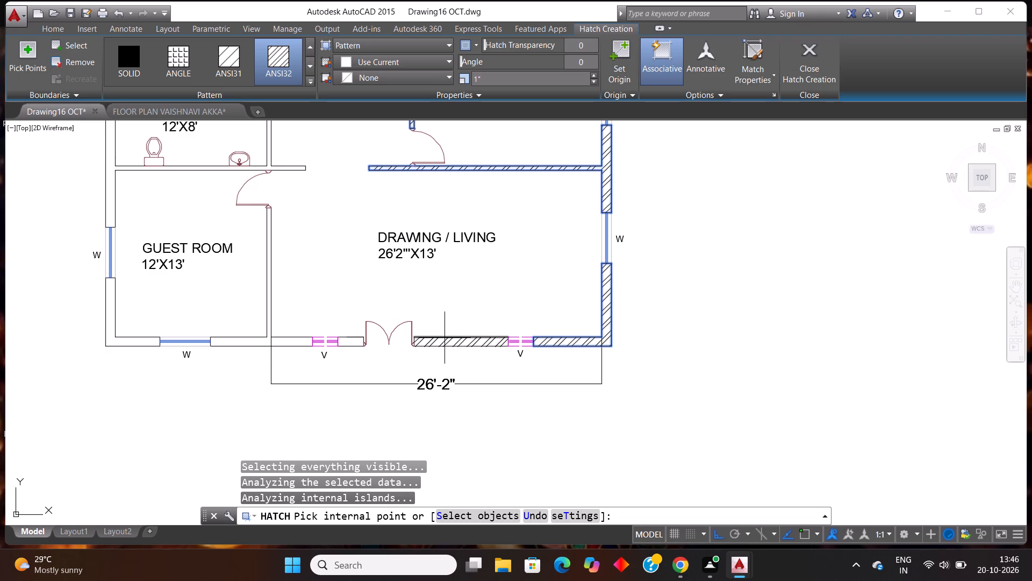
Add the south wall segments to the hatch, from the DRAWING / LIVING double door to the GUEST ROOM's southwest corner.
left_click(445, 338)
left_click(353, 343)
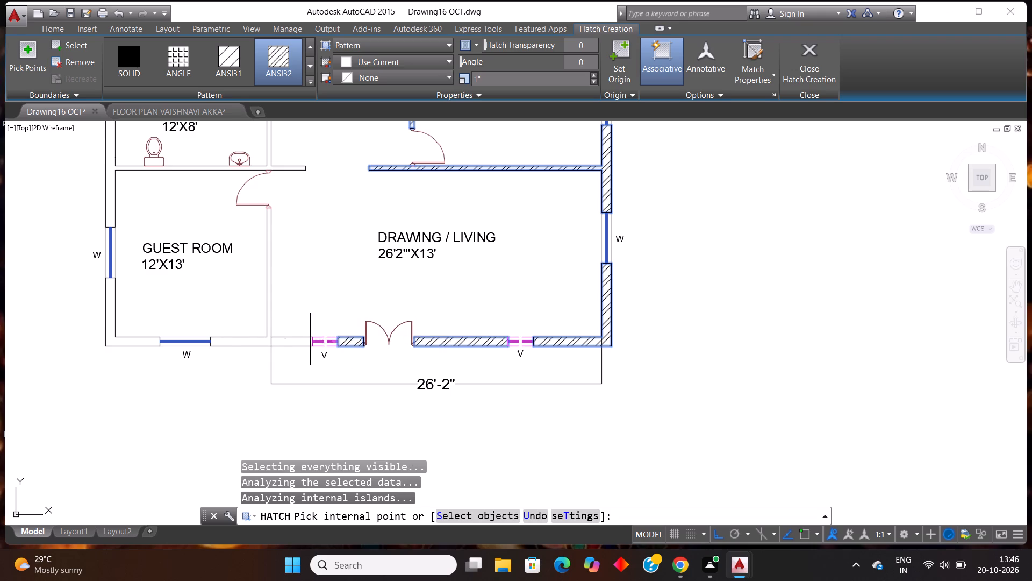
left_click(301, 343)
scroll(557, 285, "down", 2)
scroll(359, 293, "up", 2)
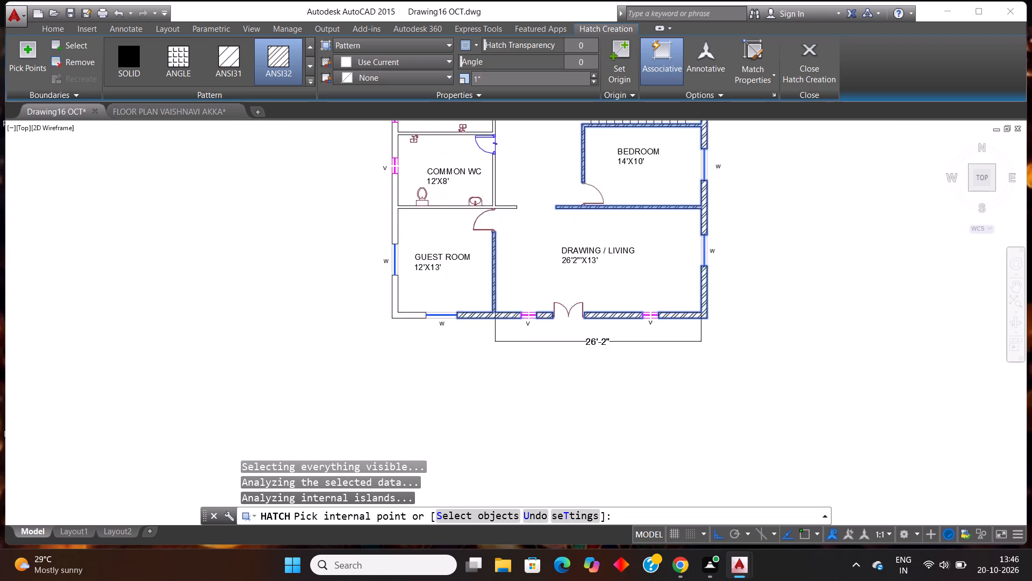
left_click(421, 328)
scroll(430, 319, "down", 2)
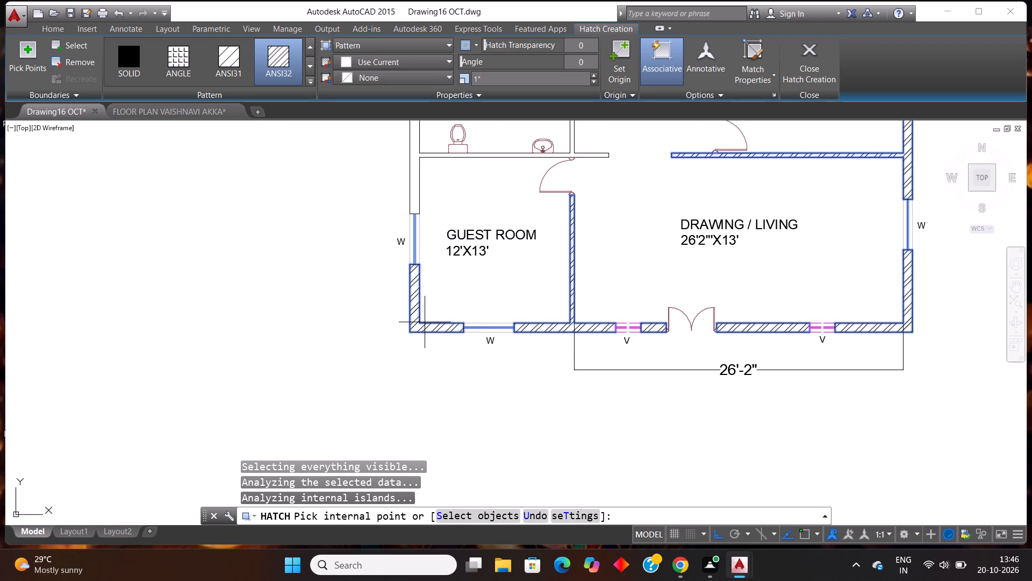
Hatch the remaining west wall segments beside the 12'X11' BEDROOM, 12'X6' BATHROOM, COMMON WC and GUEST ROOM, and end the Hatch command.
scroll(430, 319, "down", 5)
scroll(414, 274, "down", 2)
scroll(441, 177, "up", 2)
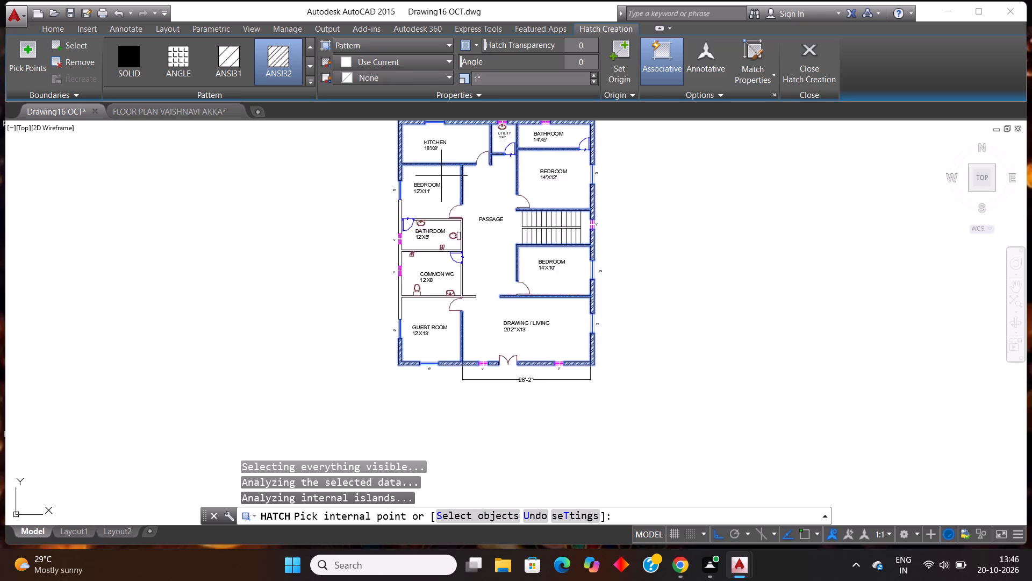
left_click(376, 244)
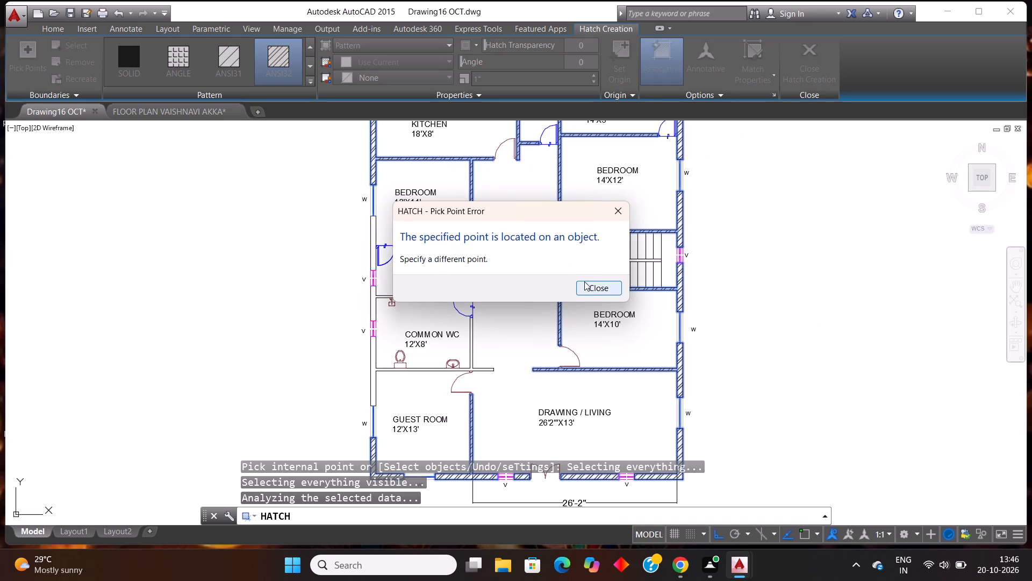
left_click(588, 290)
scroll(374, 253, "up", 2)
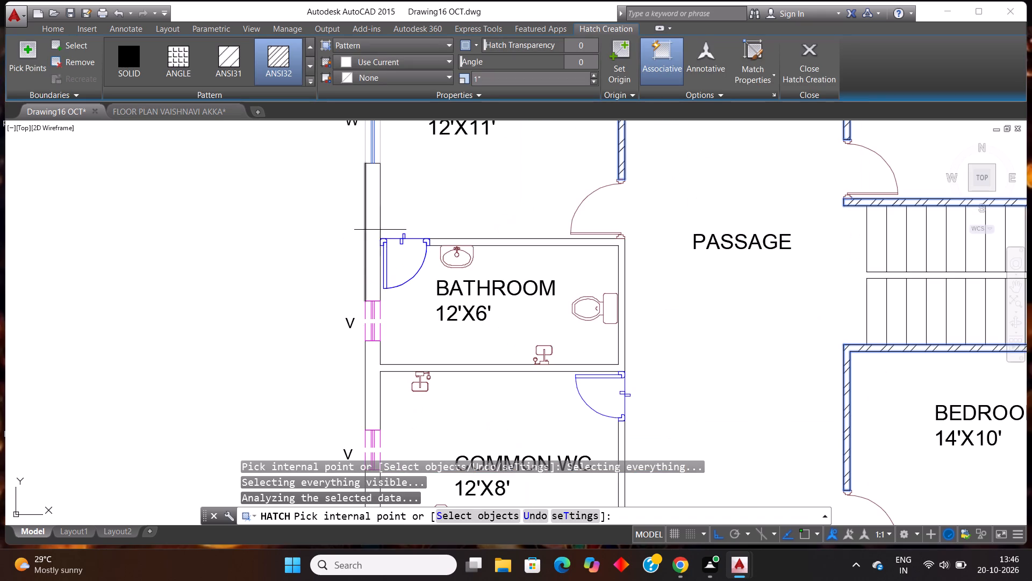
left_click(372, 230)
scroll(466, 205, "down", 3)
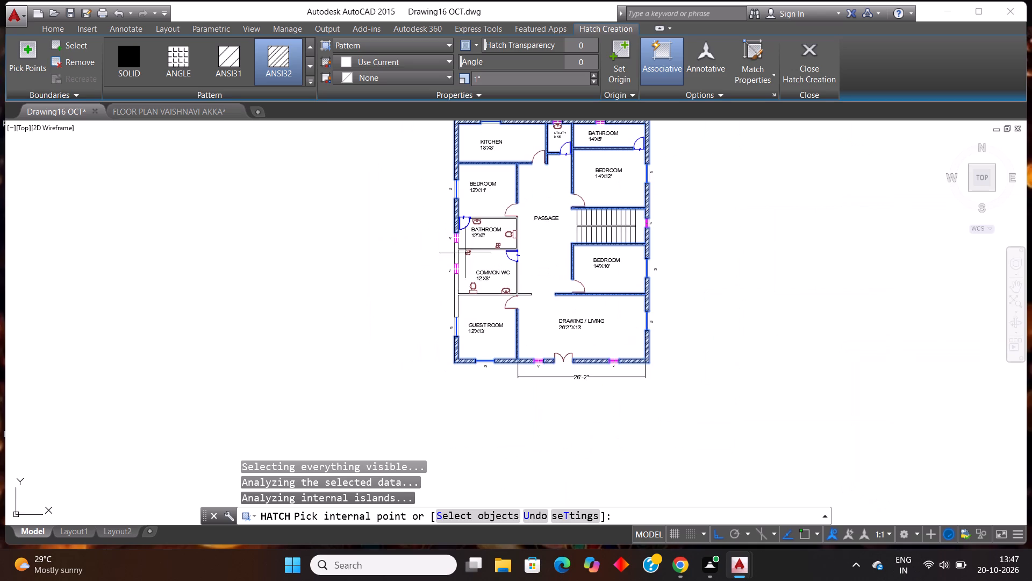
scroll(439, 265, "up", 3)
left_click(500, 209)
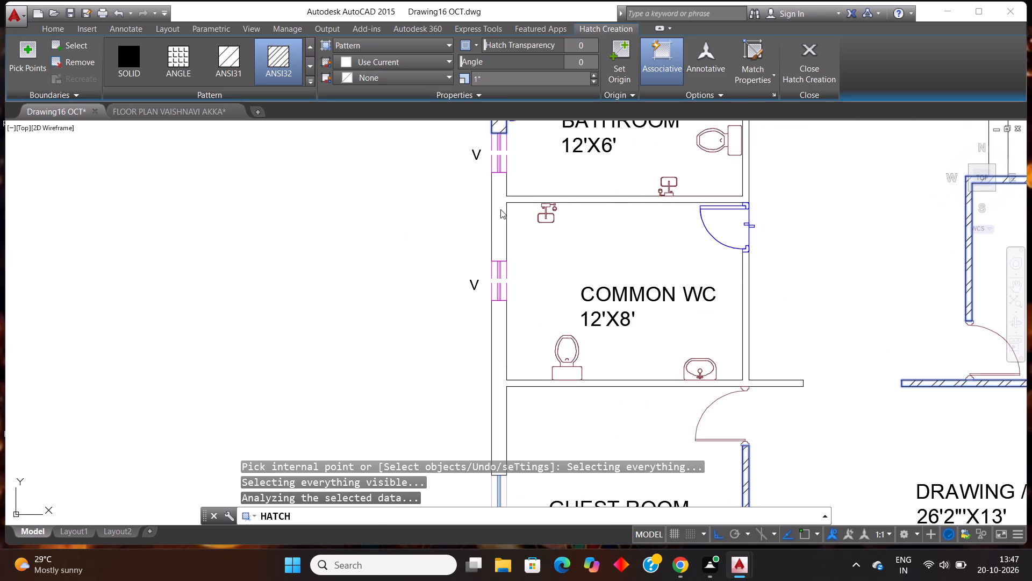
left_click(496, 357)
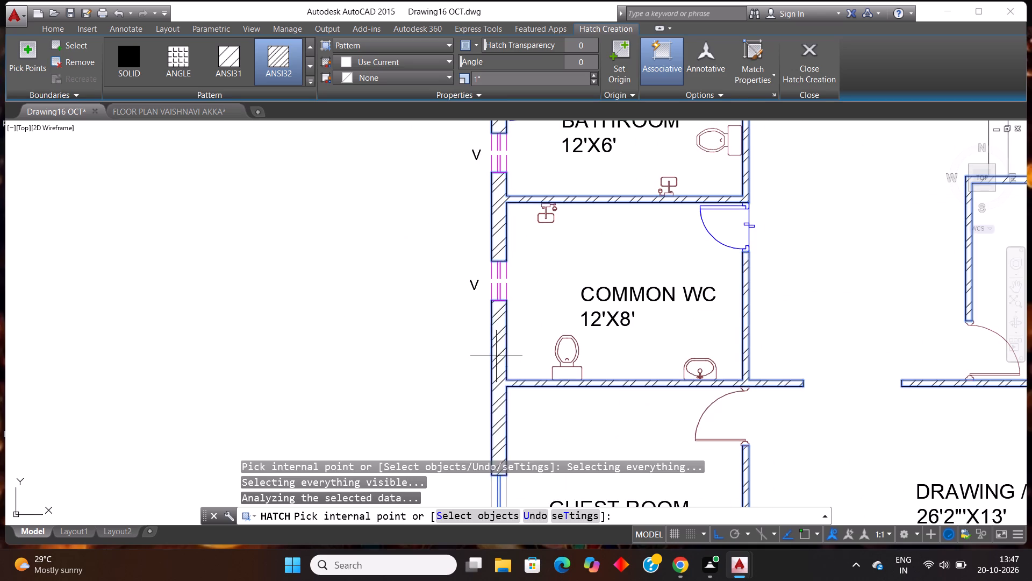
scroll(521, 332, "down", 3)
scroll(608, 238, "up", 2)
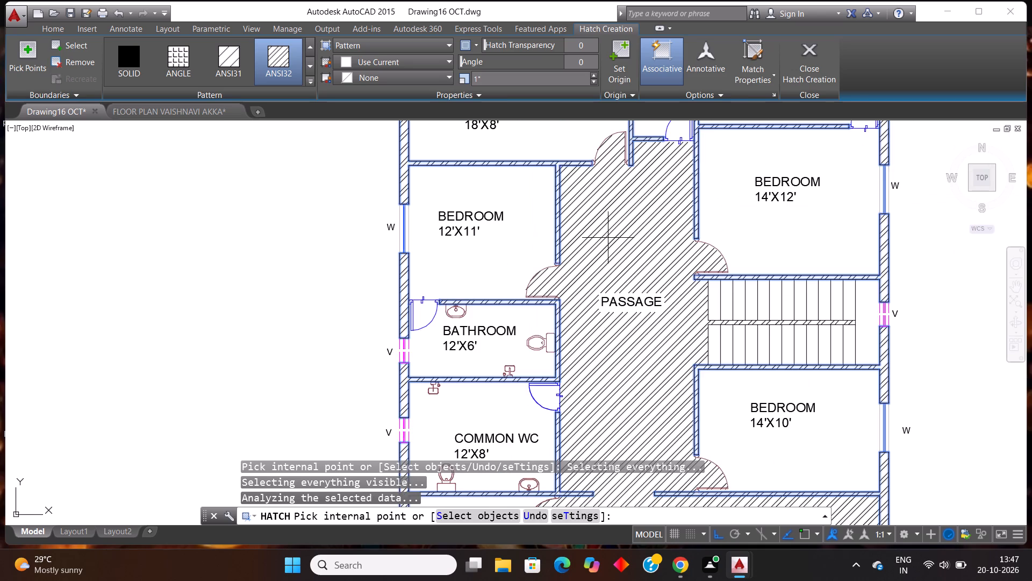
scroll(608, 238, "down", 2)
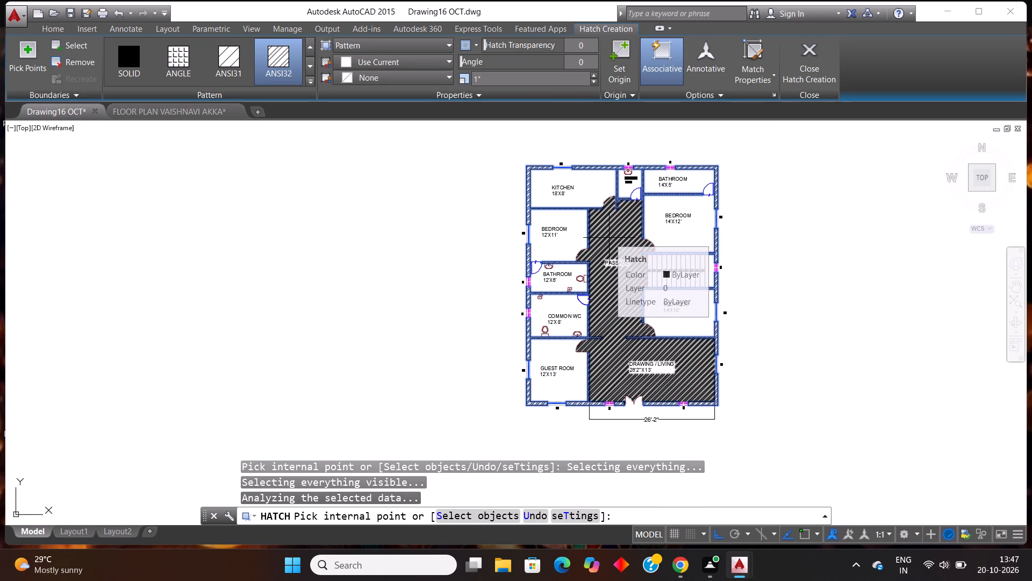
key("Escape")
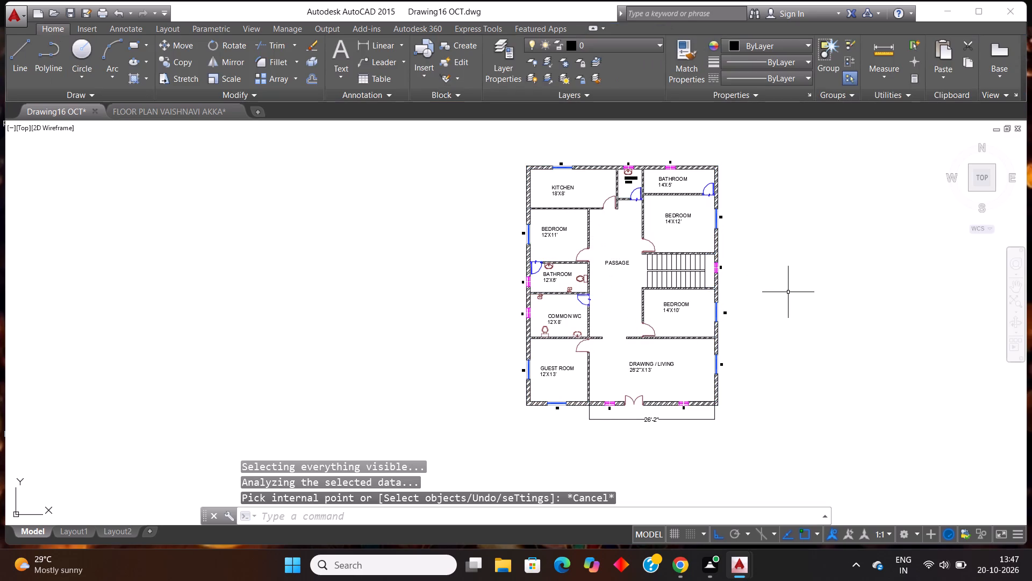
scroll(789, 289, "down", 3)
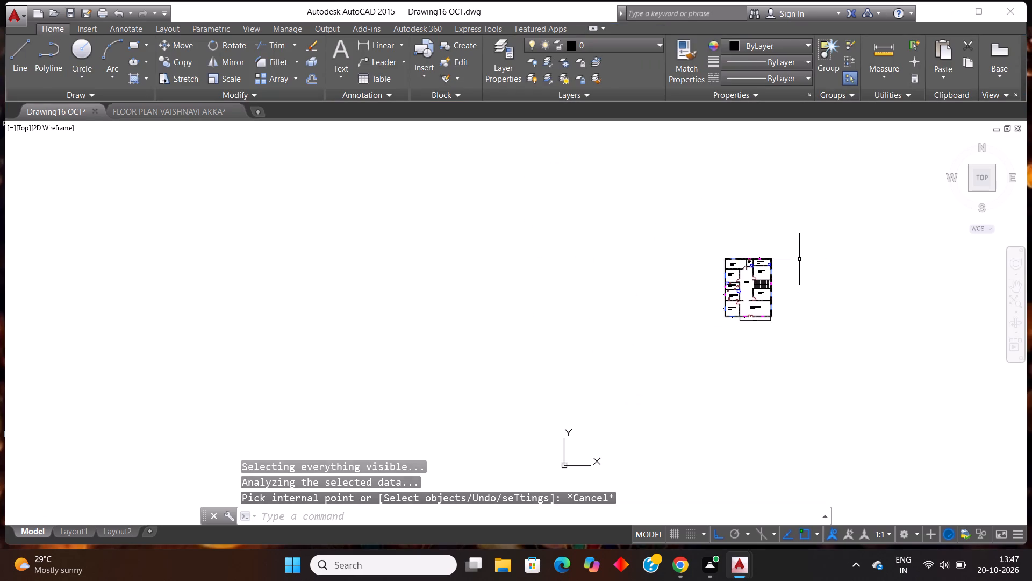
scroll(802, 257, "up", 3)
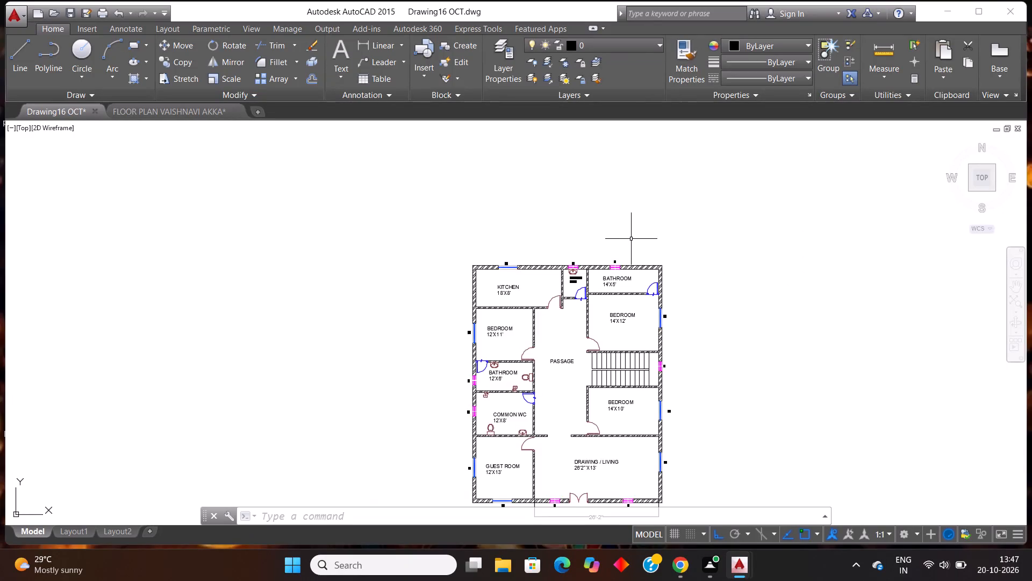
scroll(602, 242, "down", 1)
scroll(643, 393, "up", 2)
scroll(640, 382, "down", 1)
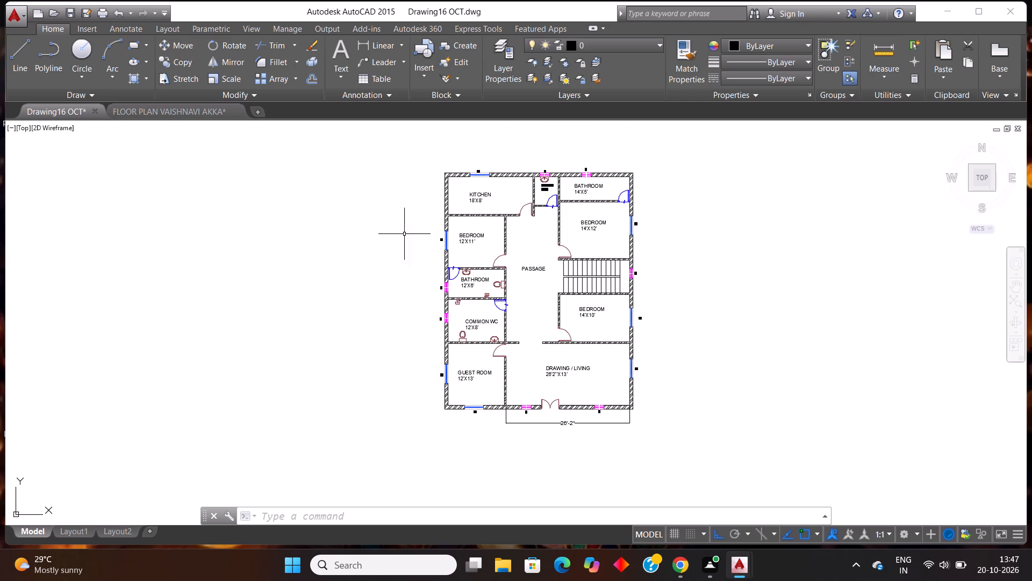
Examine the ground and first floor plan sheets in the other open floor plan drawing, and return to Drawing16 OCT.
left_click(148, 113)
scroll(481, 218, "down", 2)
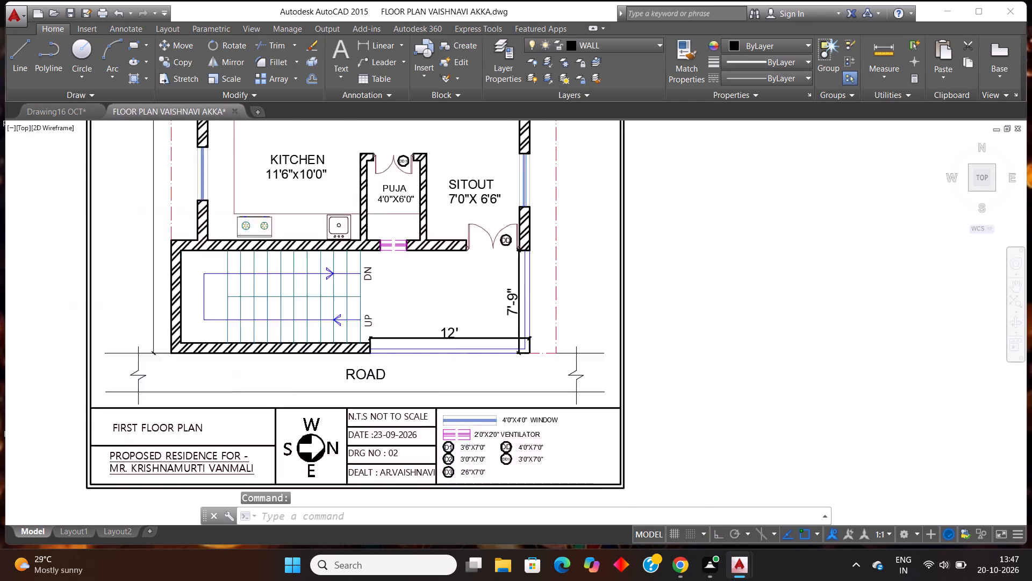
scroll(534, 254, "down", 3)
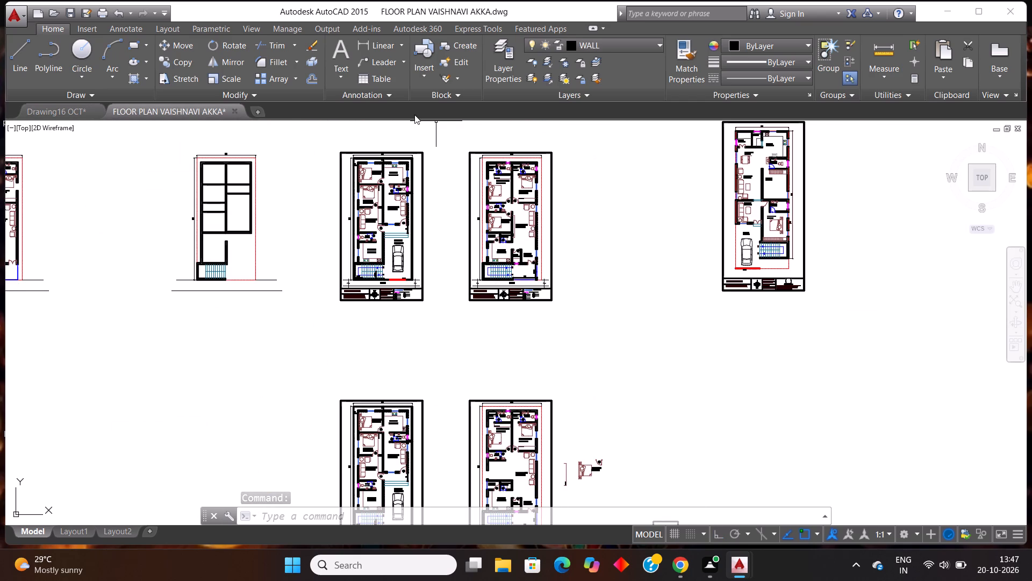
scroll(494, 160, "up", 2)
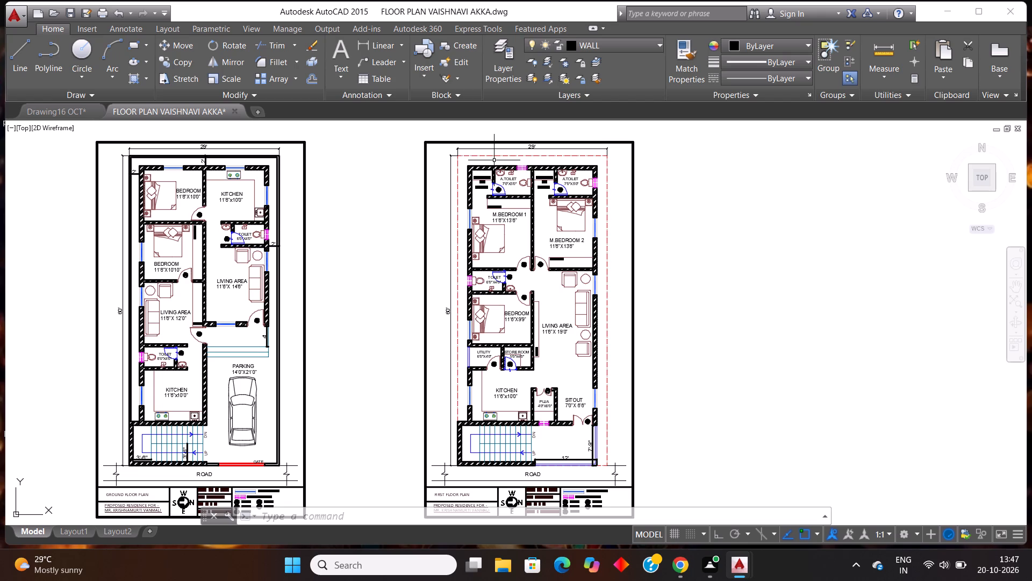
scroll(581, 185, "up", 1)
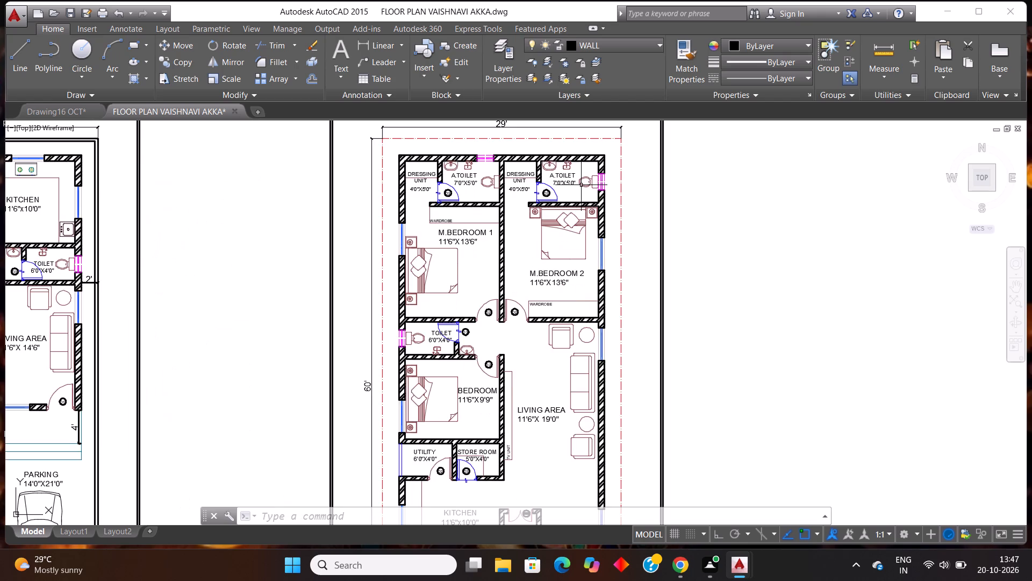
scroll(581, 185, "down", 1)
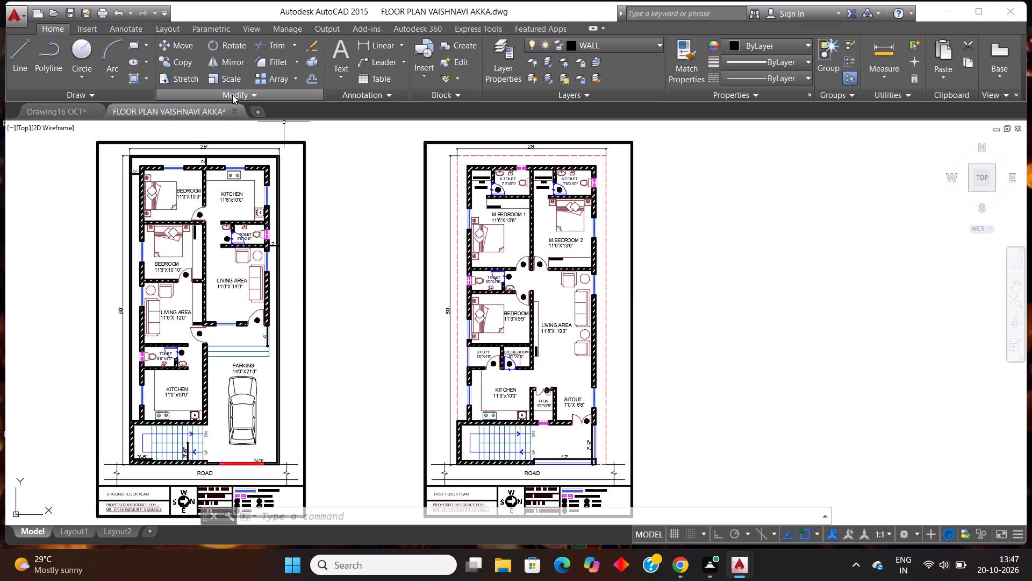
left_click(66, 115)
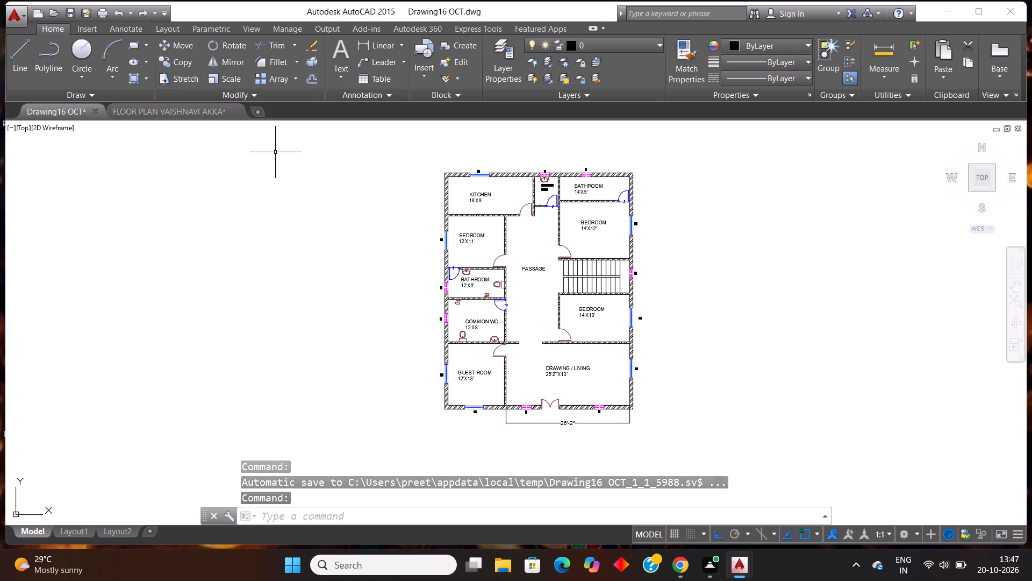
scroll(622, 280, "up", 1)
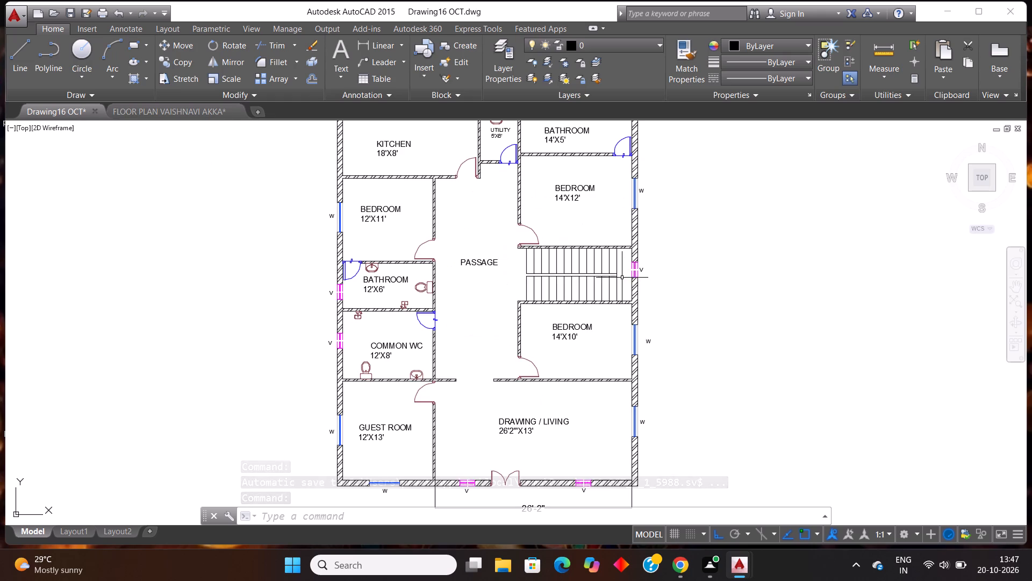
scroll(622, 277, "down", 1)
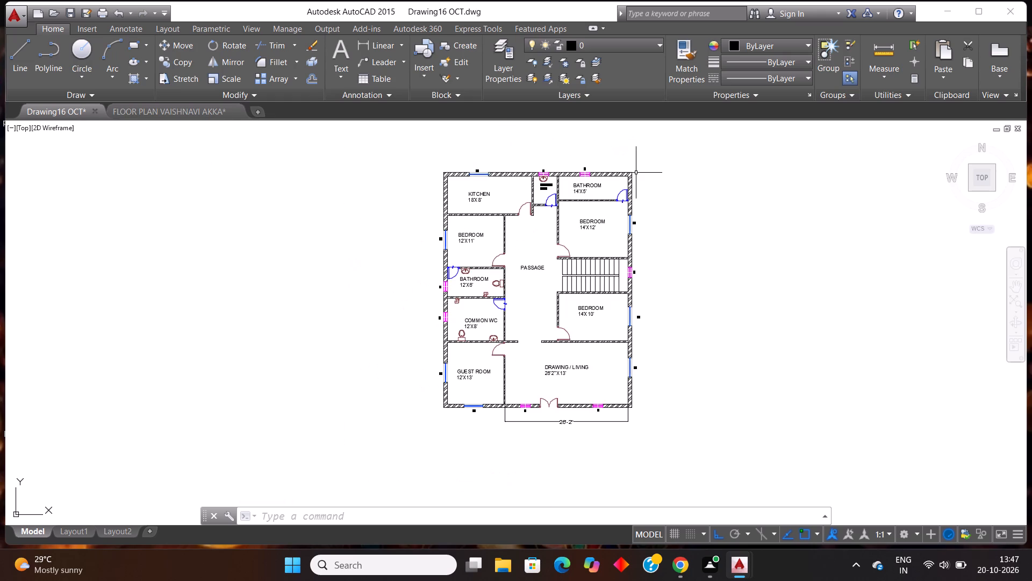
Add a linear dimension for the plan's overall width between the outer southwest and southeast corners, below the existing DRAWING / LIVING dimension.
left_click_drag(361, 40, 360, 34)
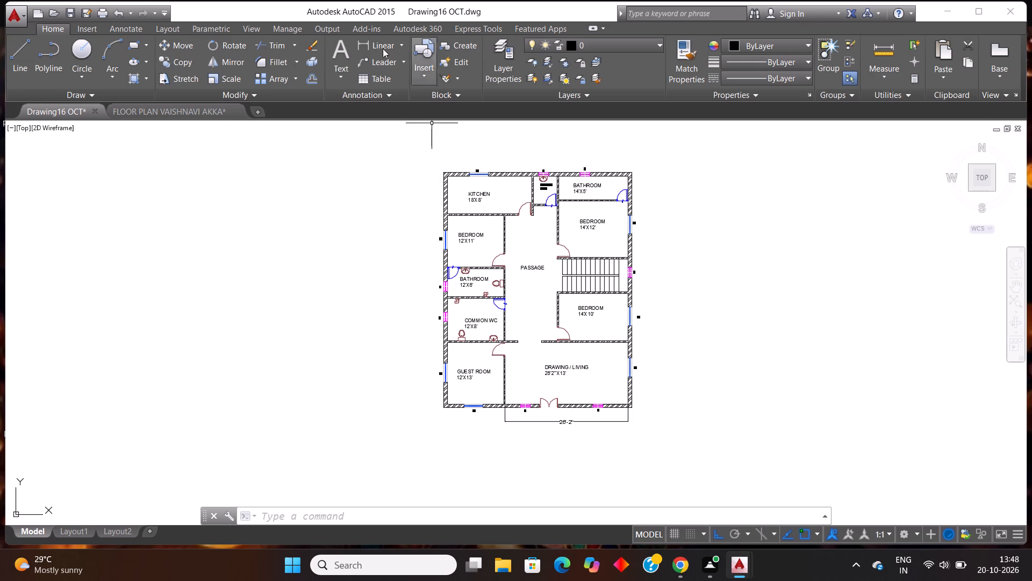
left_click(357, 47)
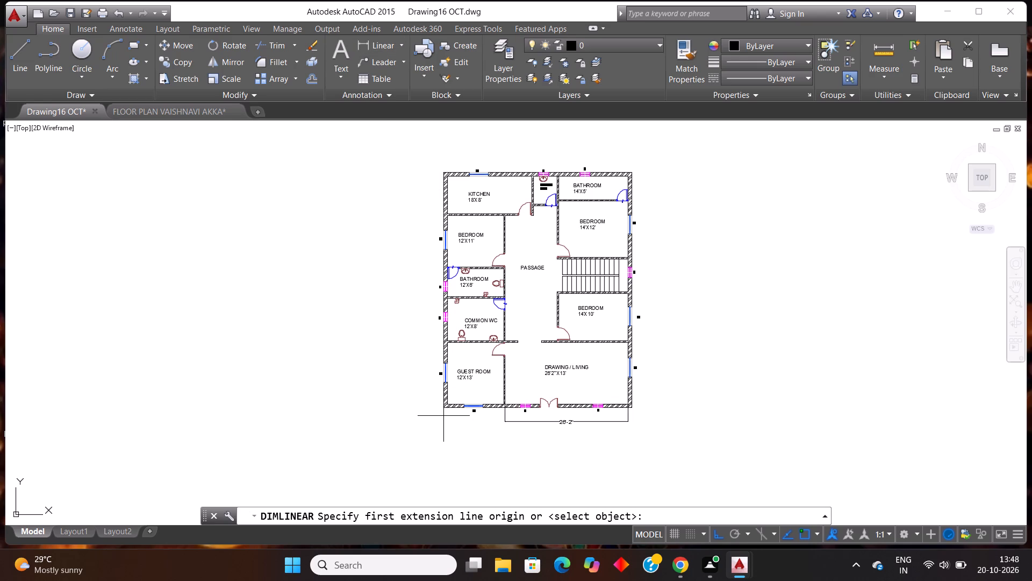
left_click(441, 407)
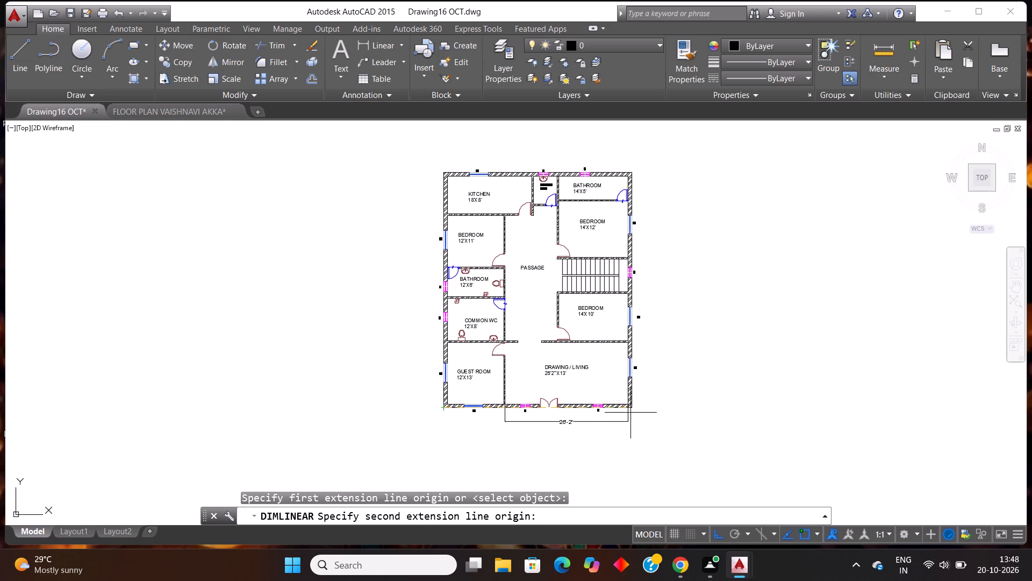
left_click(633, 409)
left_click(626, 442)
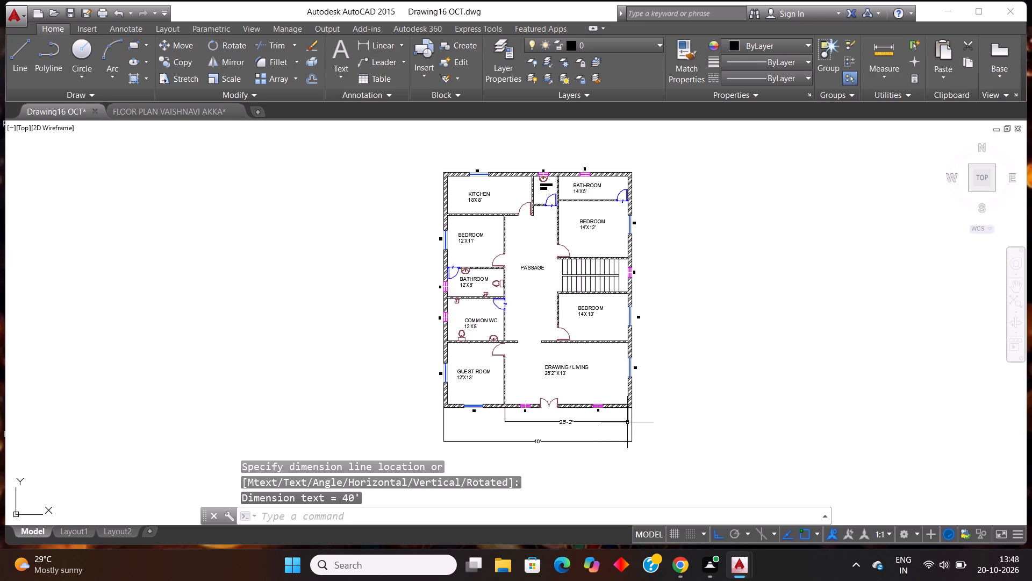
Add a vertical linear dimension for the plan's overall depth between the outer northeast and southeast corners, placed outside the east wall.
left_click(364, 48)
left_click(630, 167)
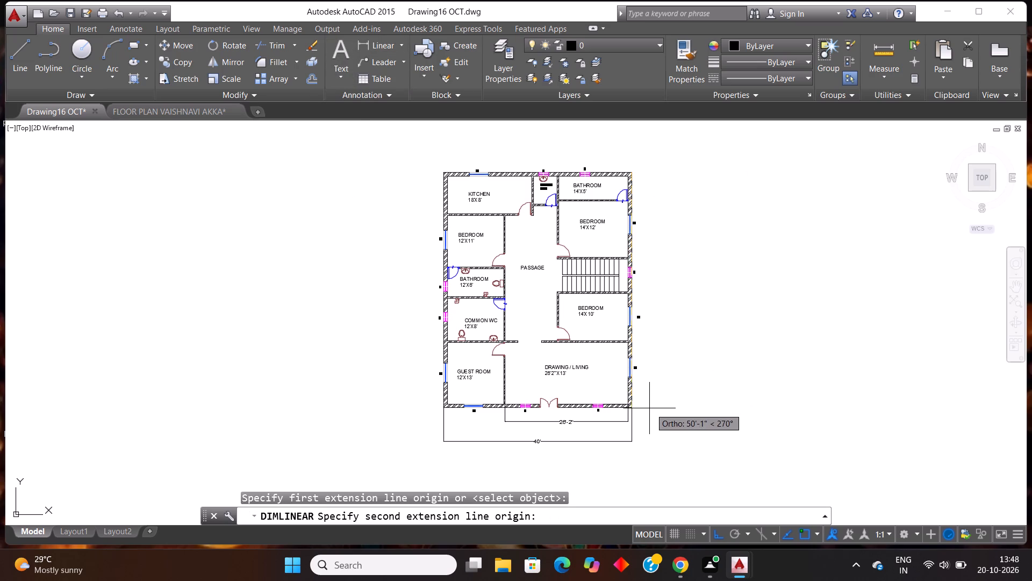
left_click(634, 410)
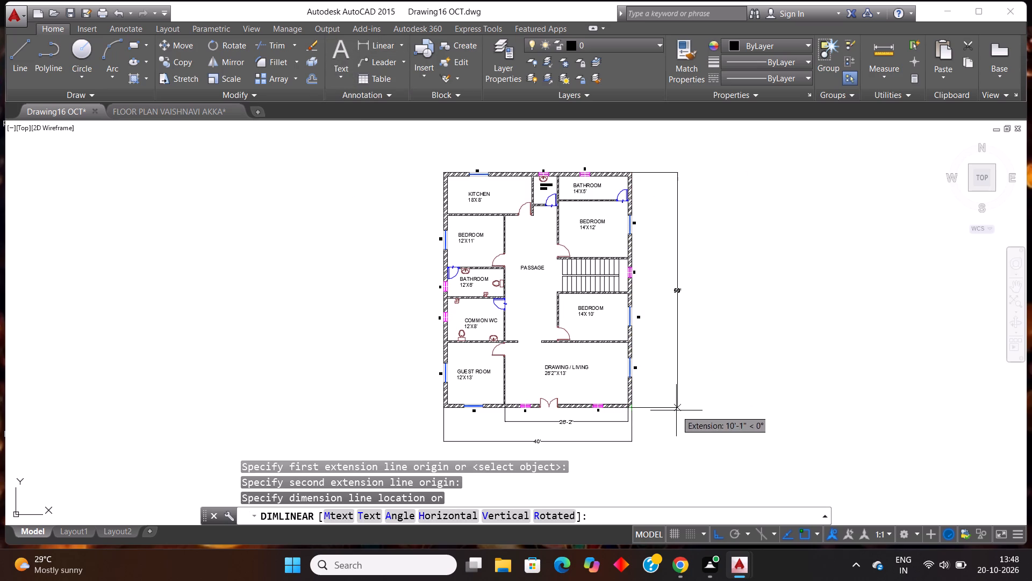
left_click(670, 412)
scroll(742, 334, "down", 1)
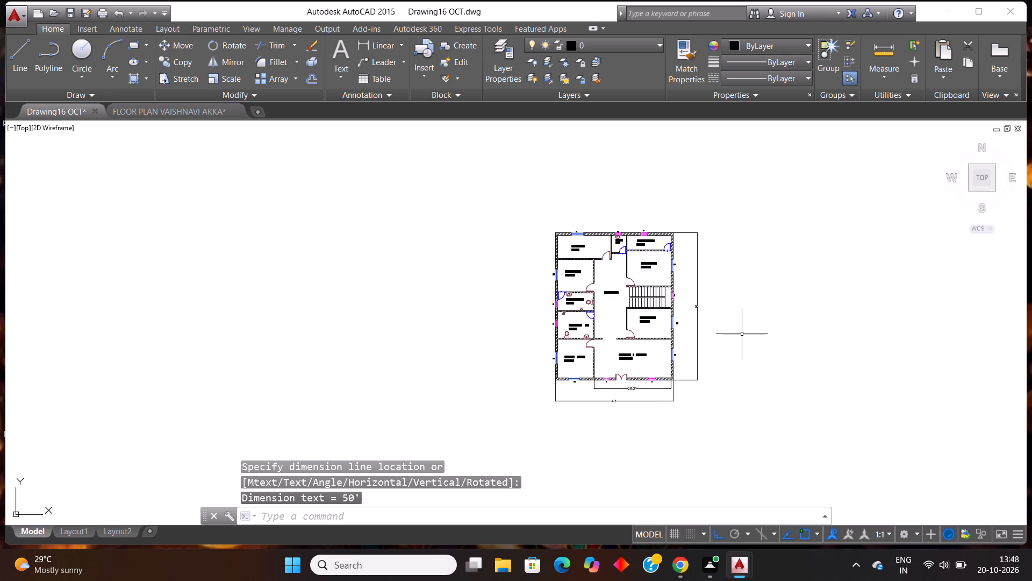
scroll(741, 333, "up", 1)
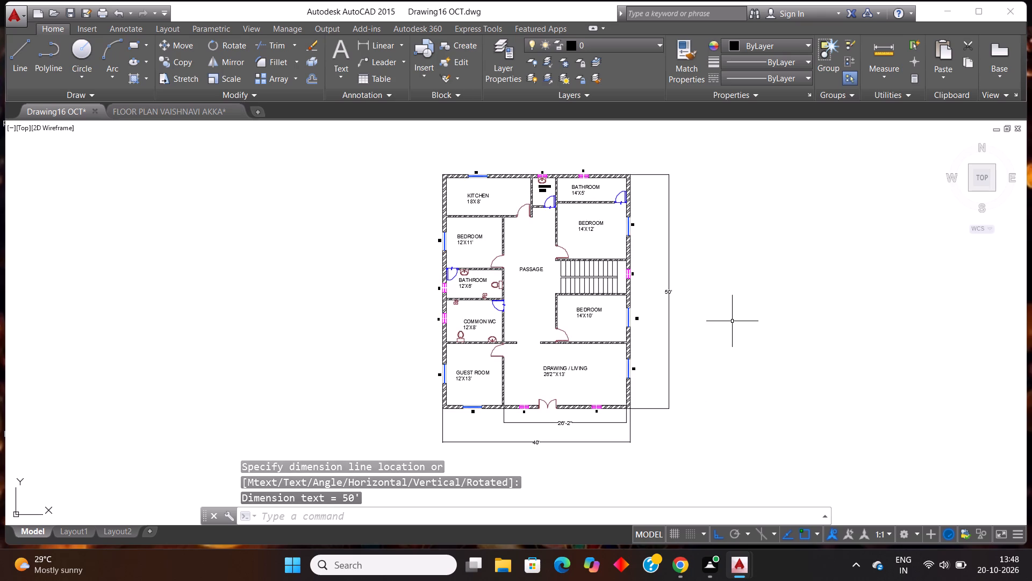
Save the Drawing16 OCT drawing.
key("ctrl+s")
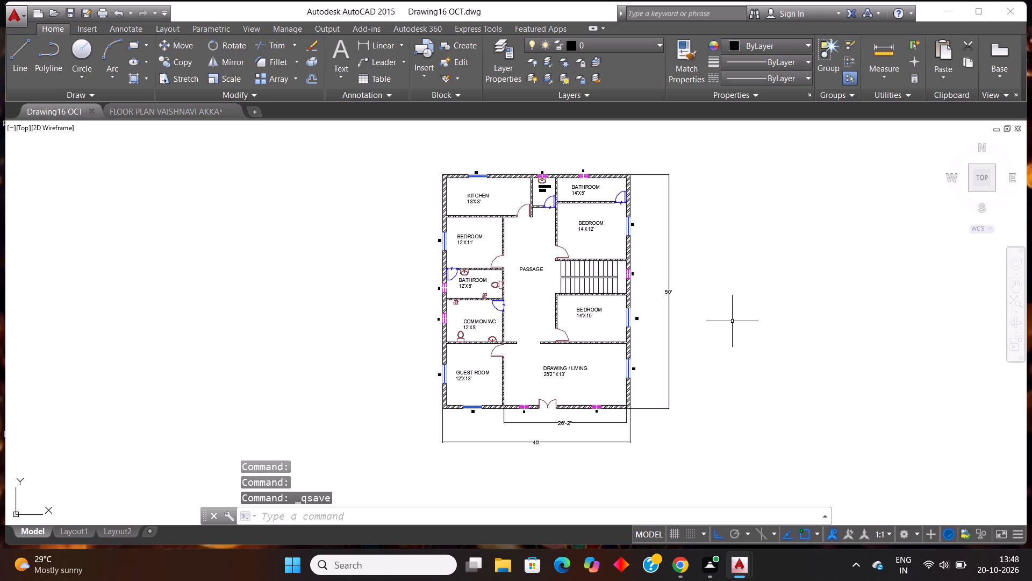
key("ctrl+s")
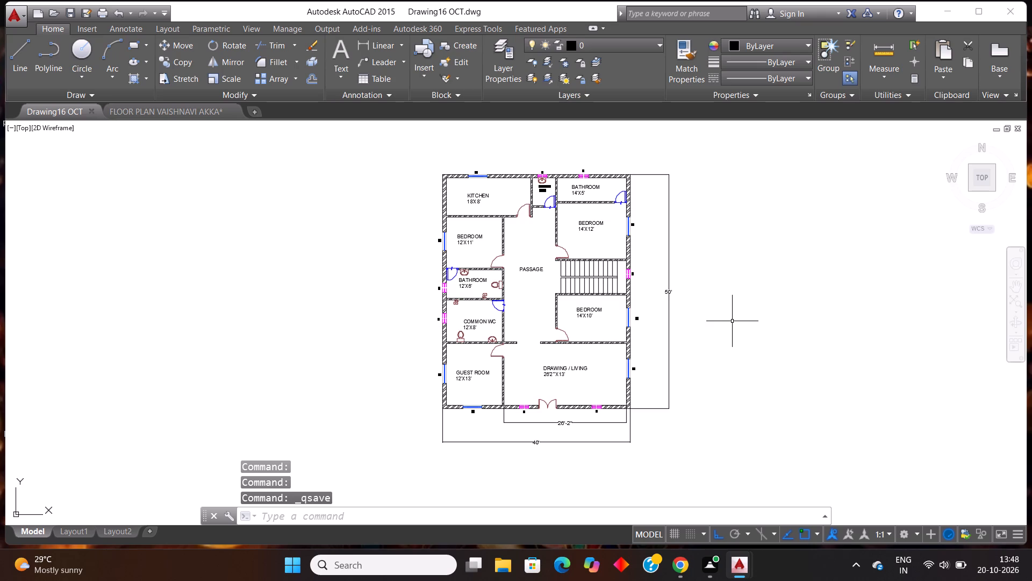
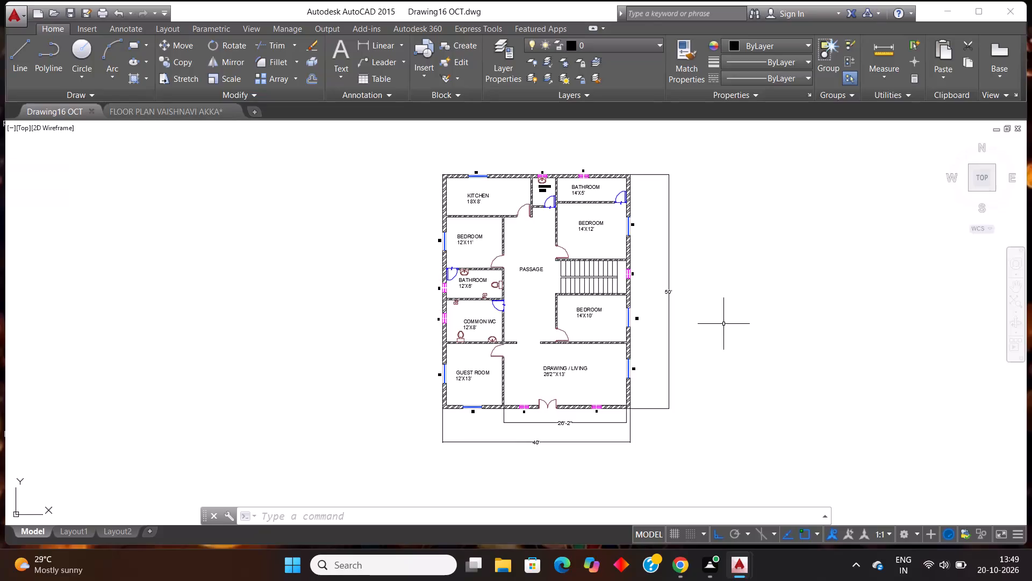
Set up a plot of the model using Microsoft Print to PDF as the plotter, with the plot centered.
key("ctrl+p")
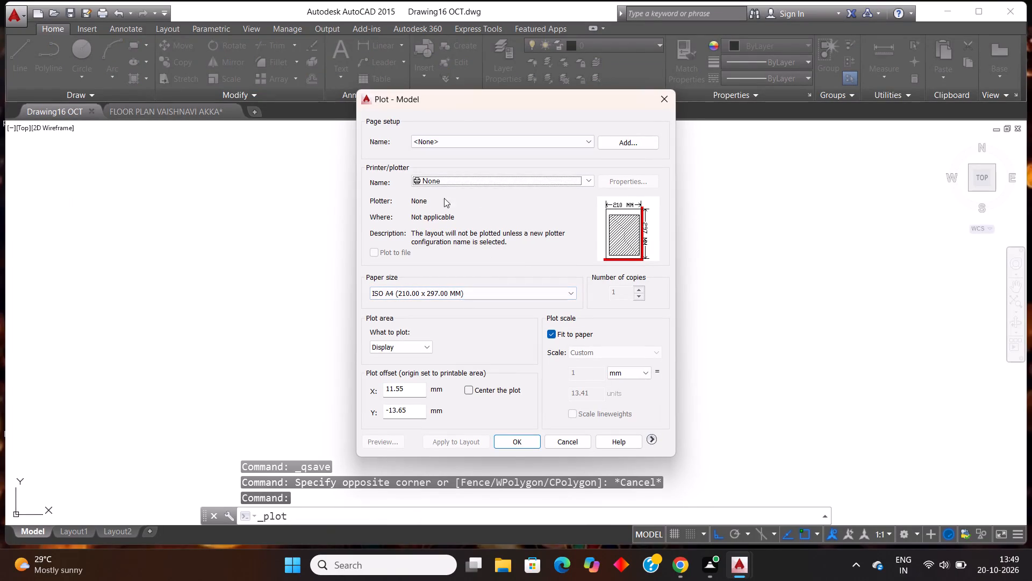
left_click(448, 184)
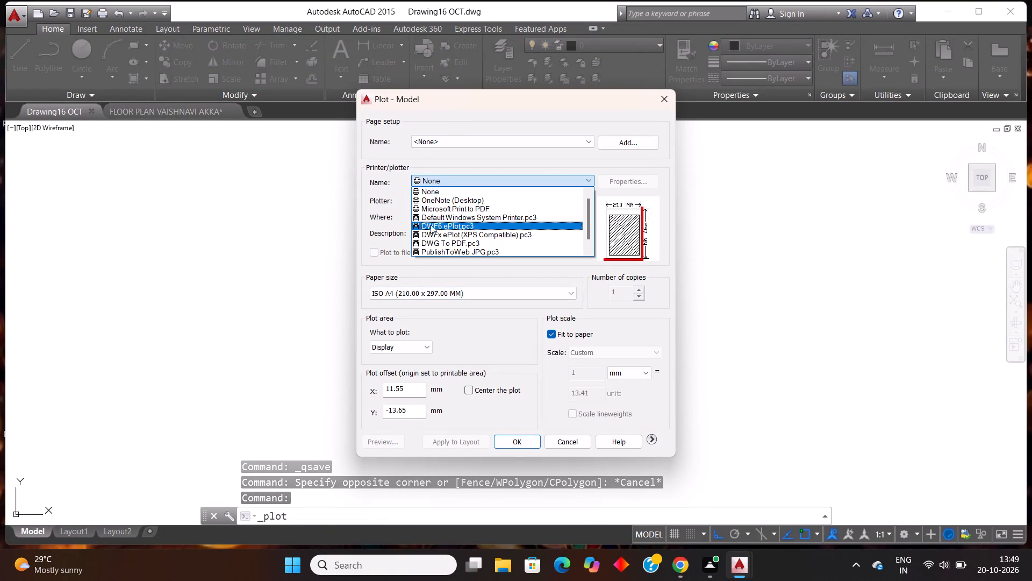
left_click(443, 209)
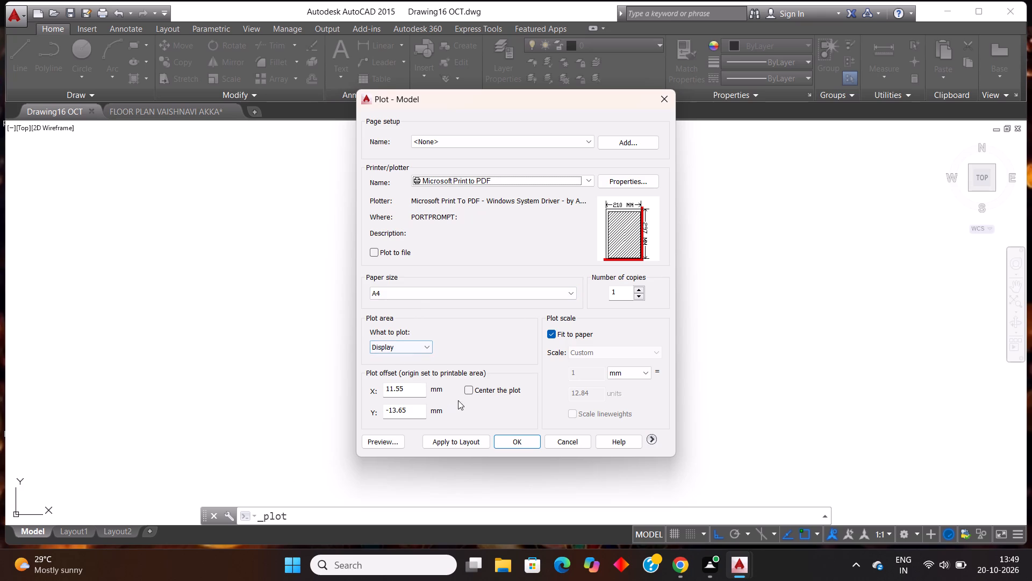
left_click(467, 390)
Set the plot area to a window enclosing the whole floor plan with its overall dimensions, and preview the plot.
left_click(420, 343)
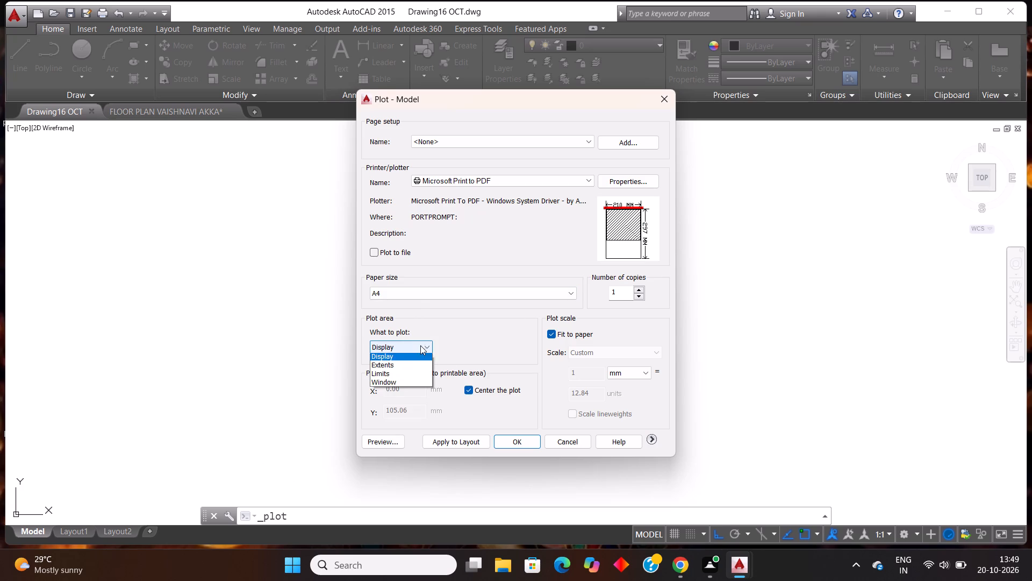
left_click(395, 382)
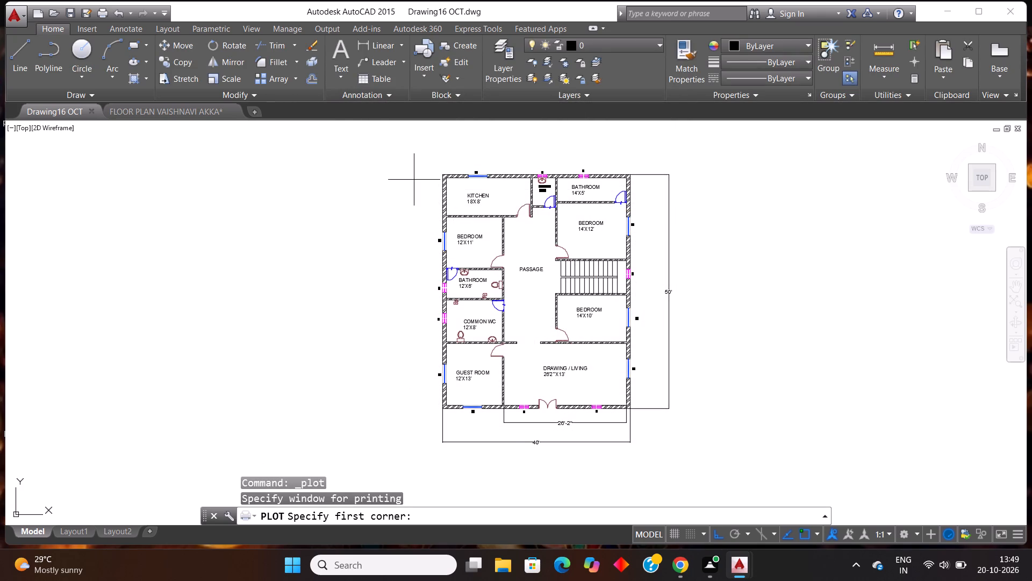
left_click(421, 161)
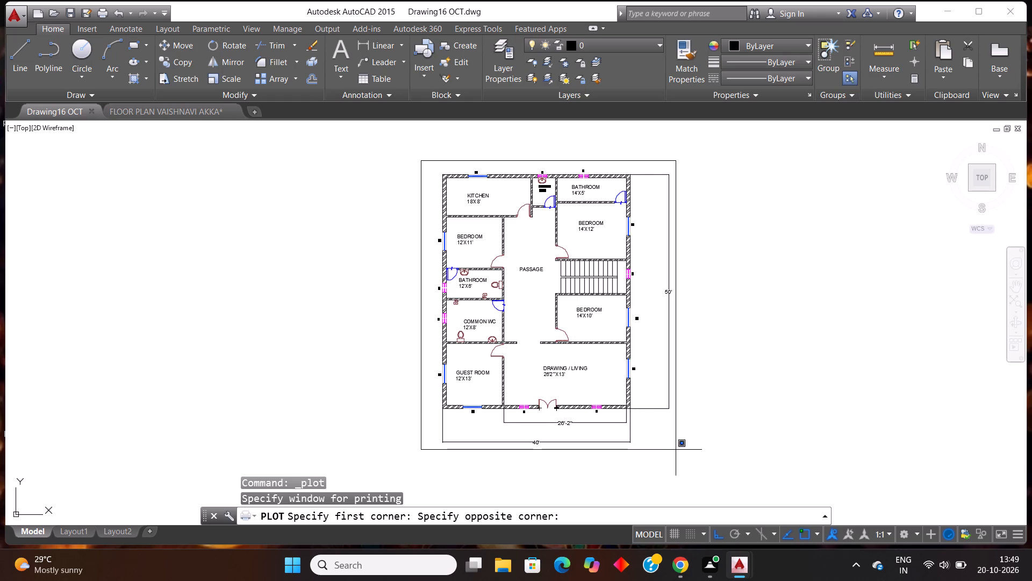
left_click(676, 450)
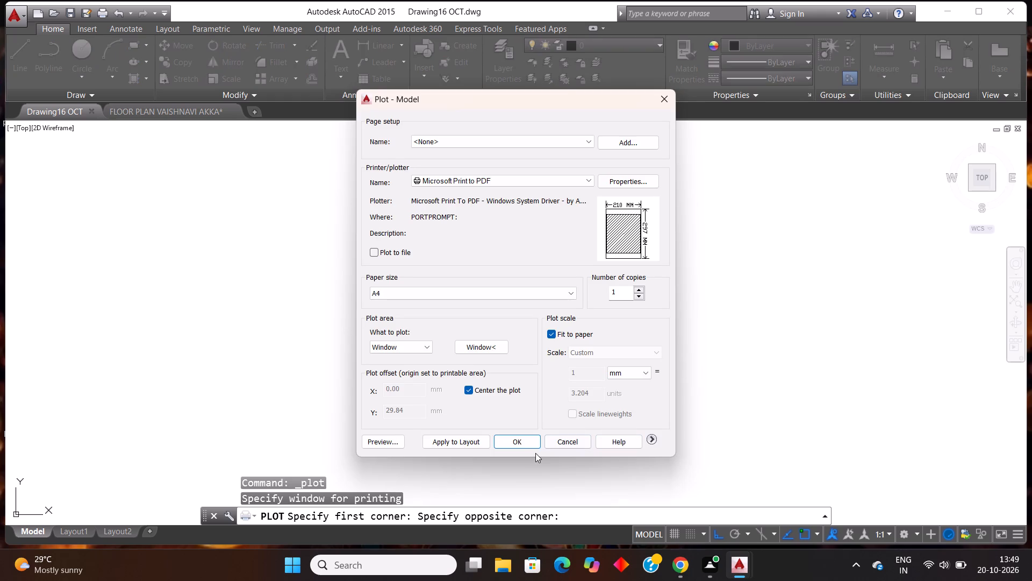
left_click(402, 441)
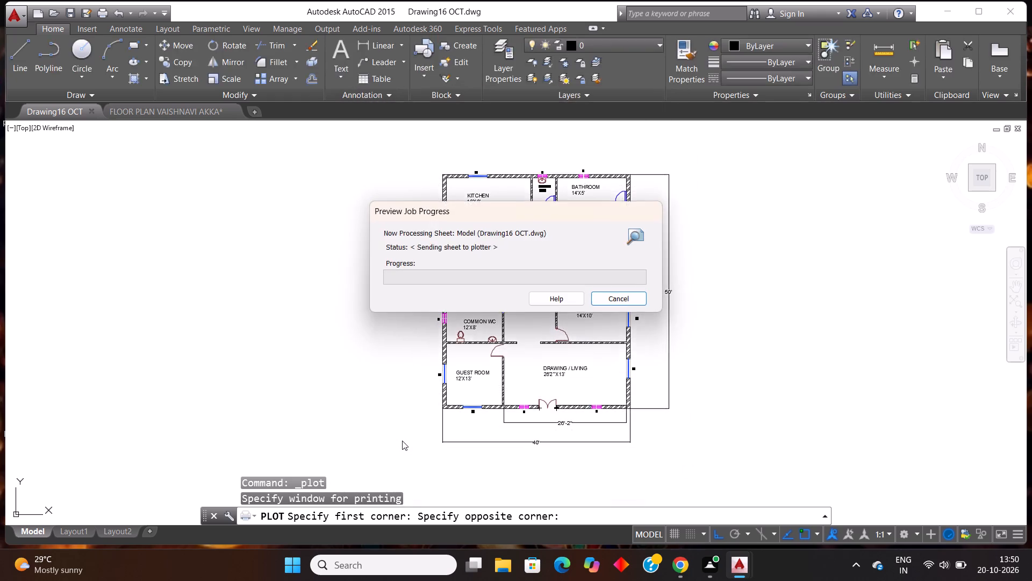
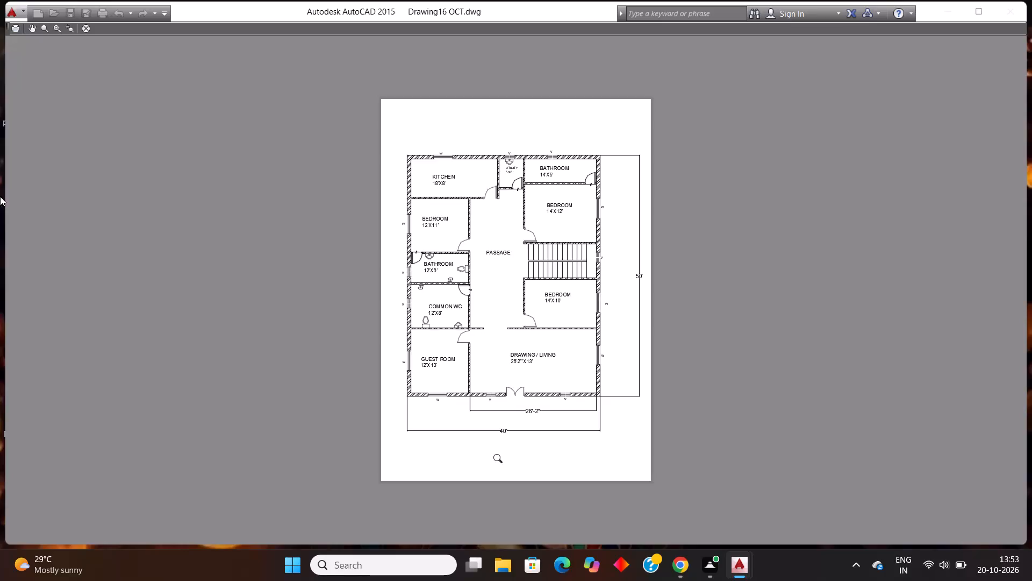
Plot the previewed floor plan and save the output as a PDF document named 40X50 PDF in the fuji workspace folder.
left_click(15, 28)
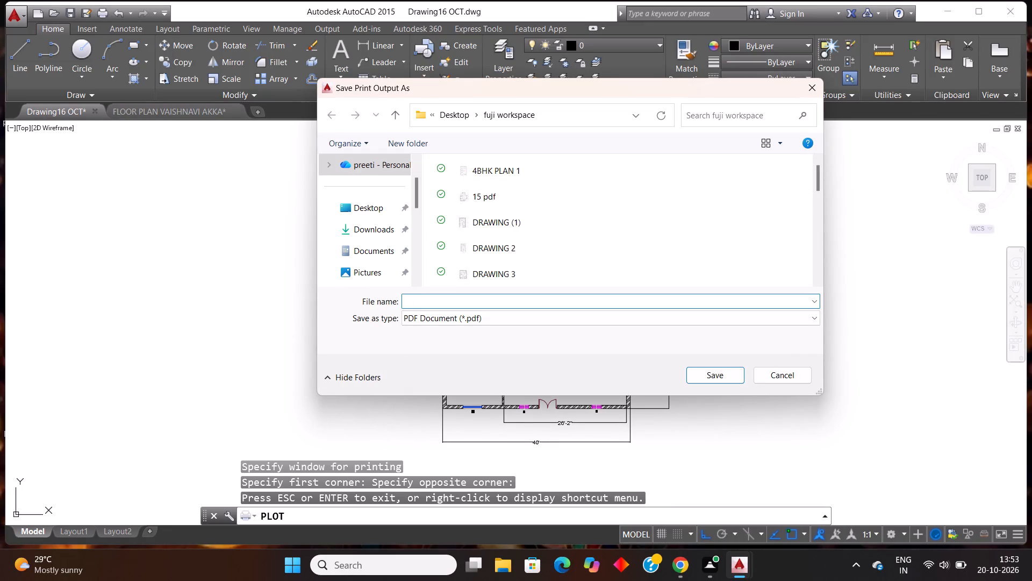
left_click(420, 304)
type("40X50")
key("space")
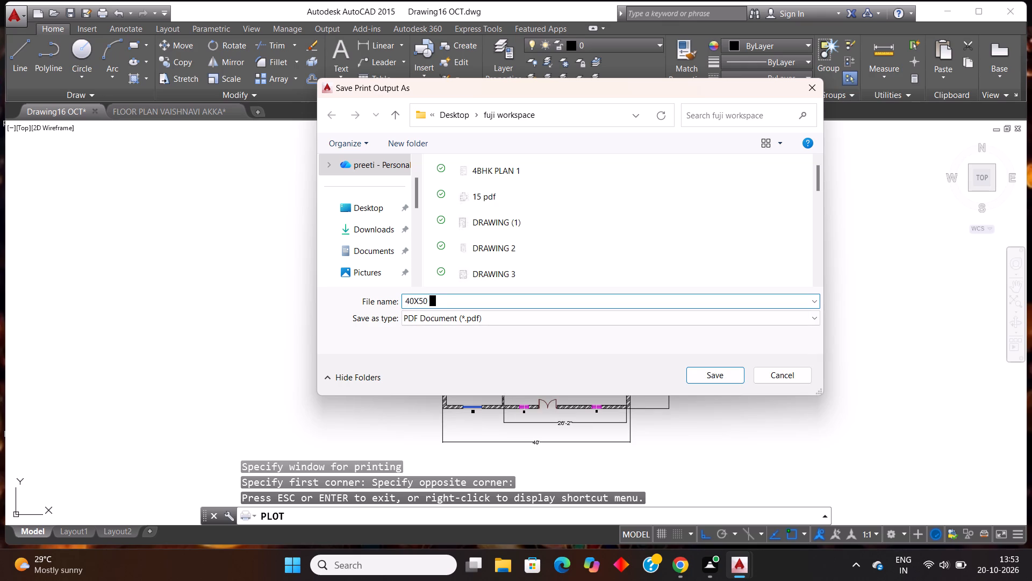
type("PDF")
left_click(725, 377)
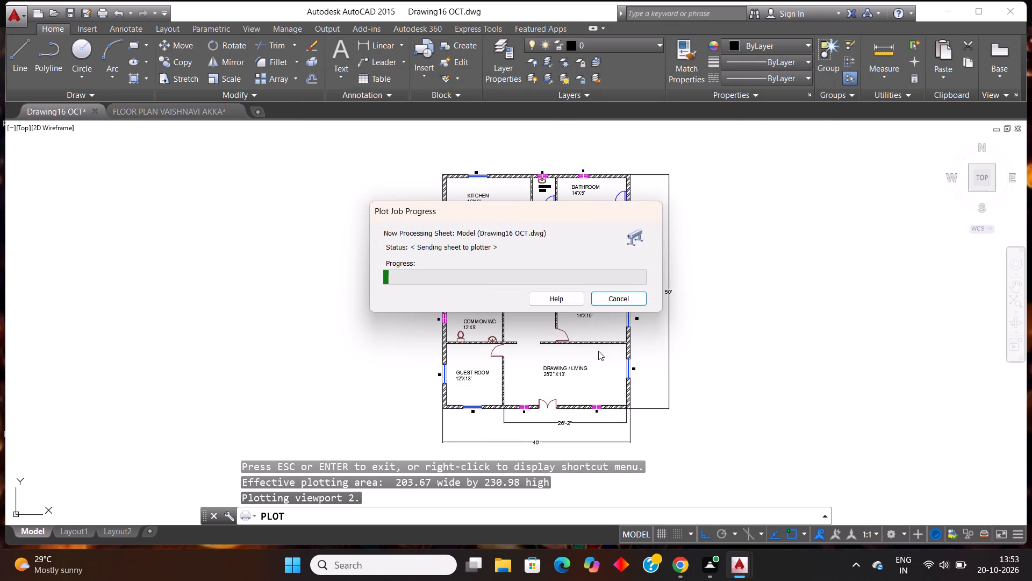